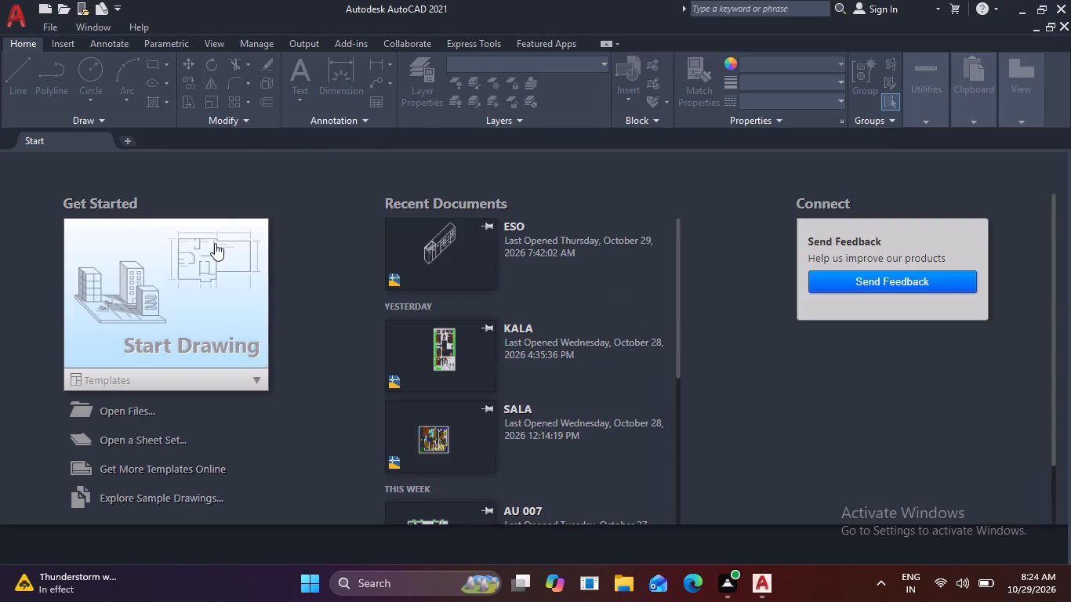
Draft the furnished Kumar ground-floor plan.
Start a new blank drawing and turn off the background grid.
left_click(234, 276)
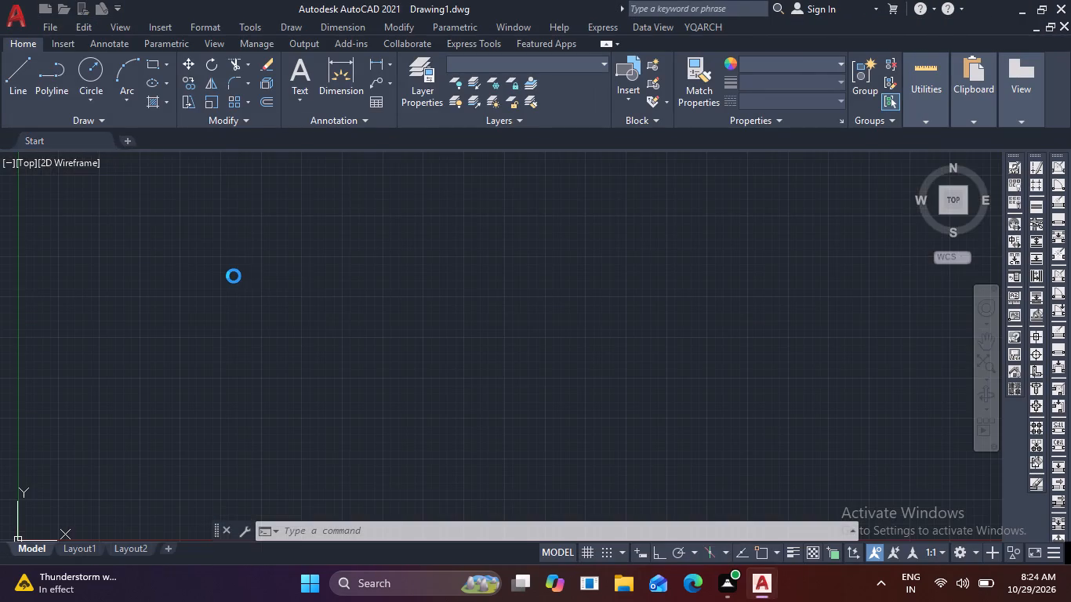
key("F7")
Set the drawing units to Architectural length with a precision of 0'-0 1/4".
type("un")
key("space")
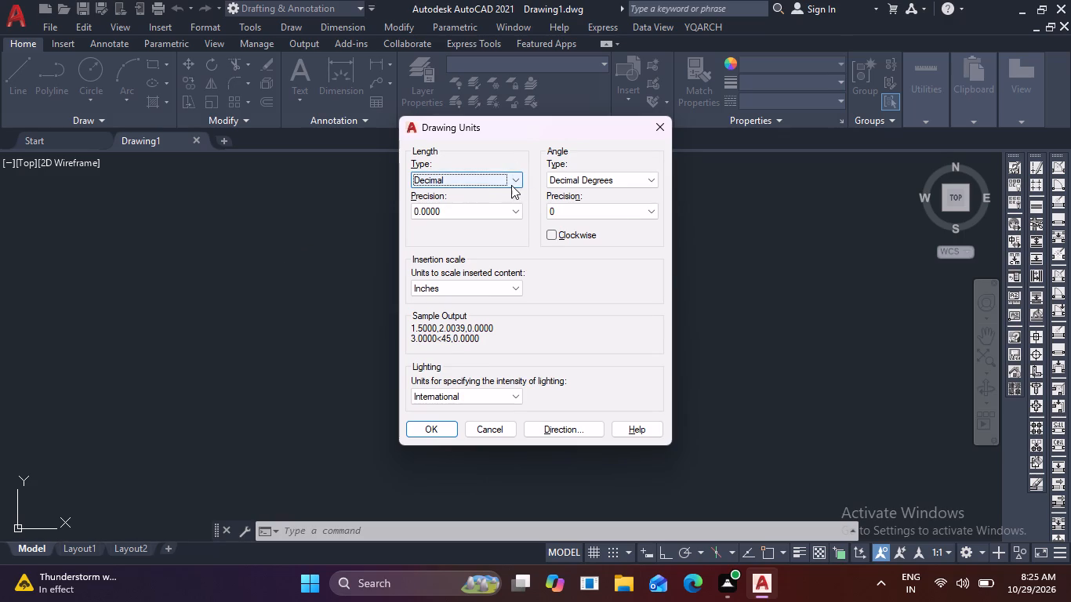
left_click(514, 187)
left_click(484, 194)
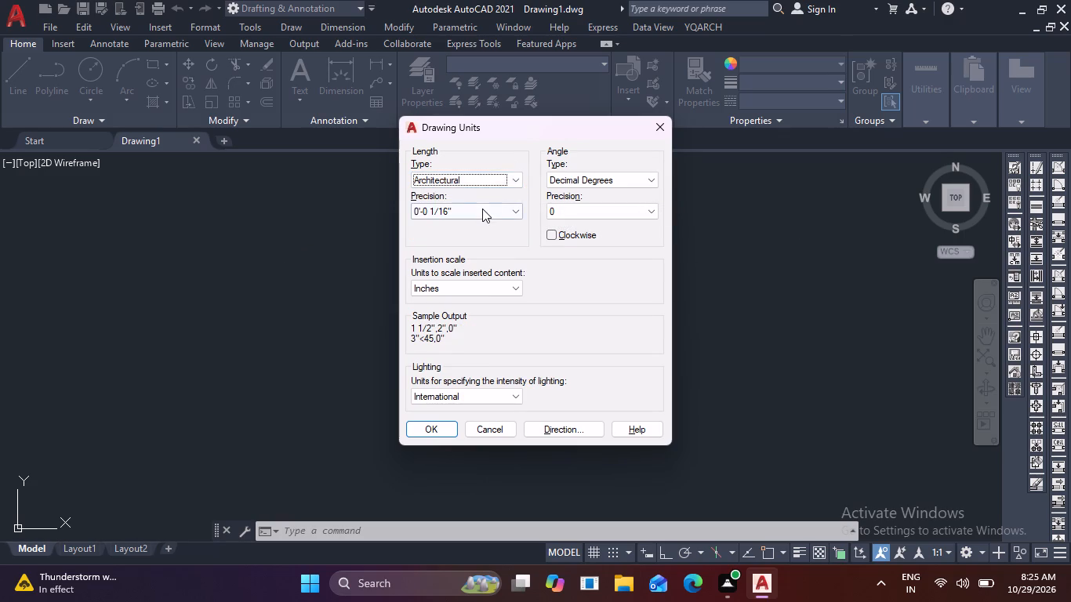
left_click(481, 209)
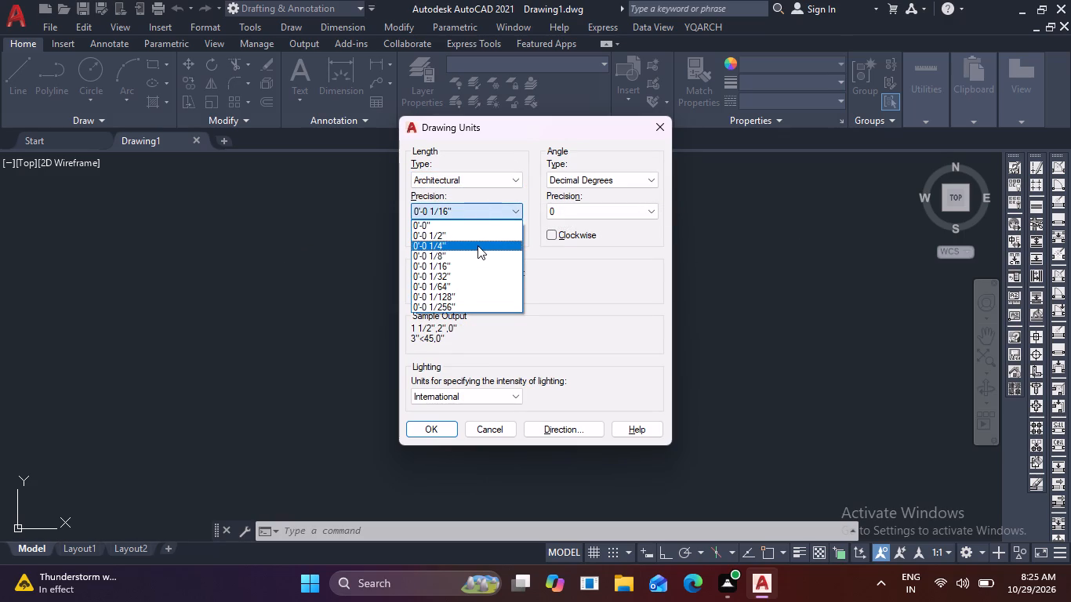
left_click(477, 245)
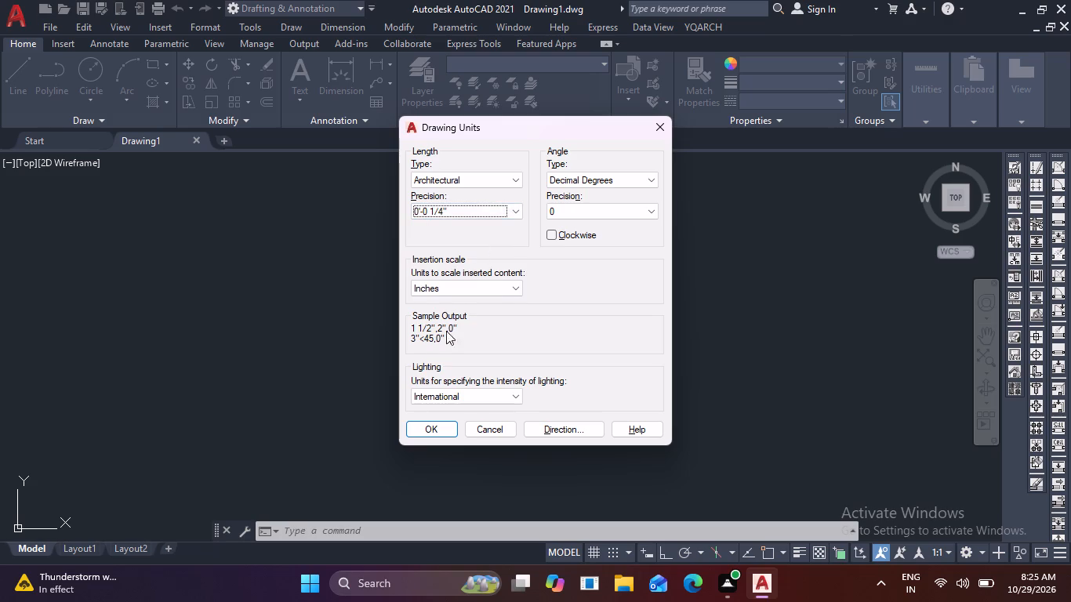
left_click(424, 430)
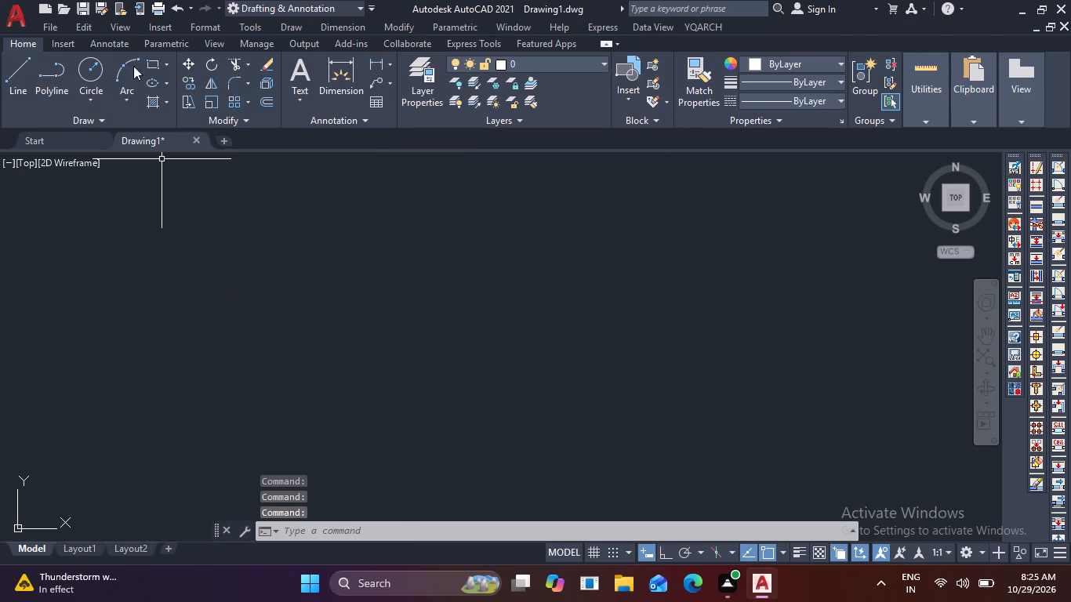
Hide the UCS icon in the viewport and return to the drawing tools.
left_click(212, 47)
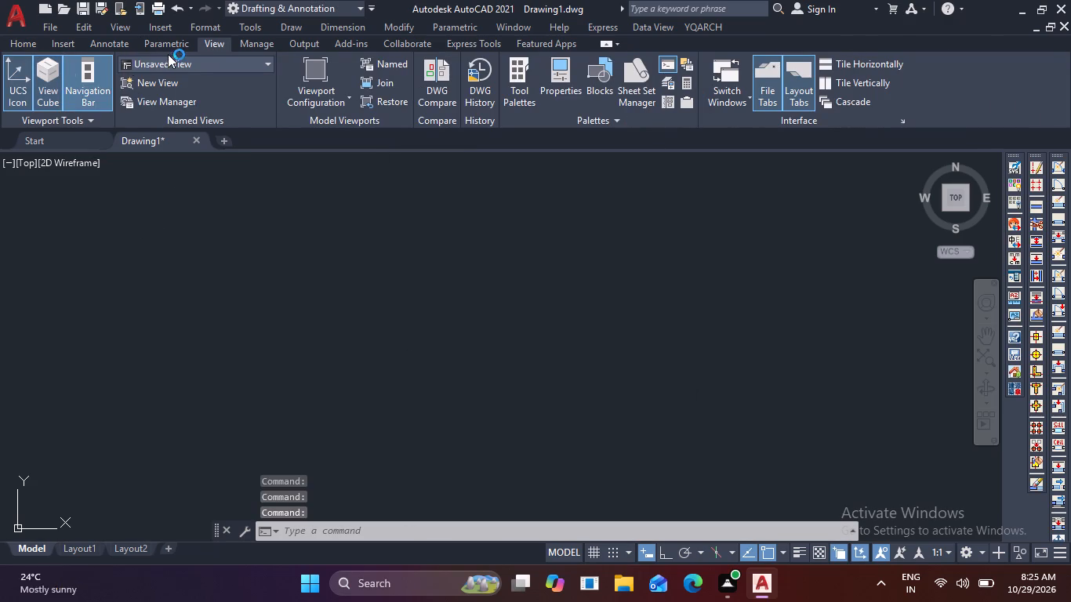
left_click(21, 68)
left_click(19, 48)
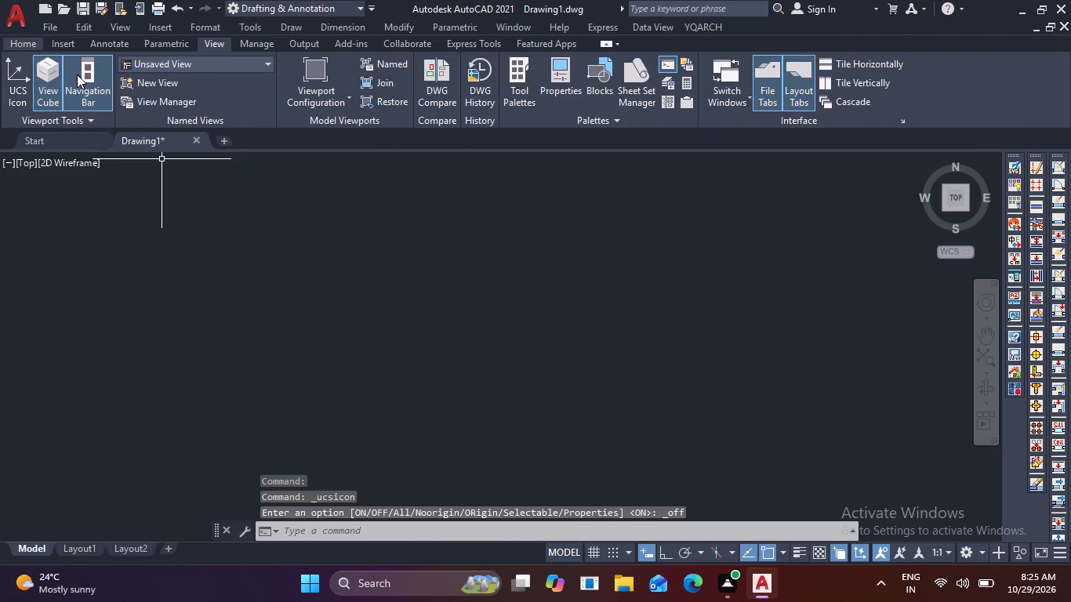
With Ortho on, draw a horizontal line 8' long for the room's upper inner wall edge.
scroll(223, 230, "down", 1)
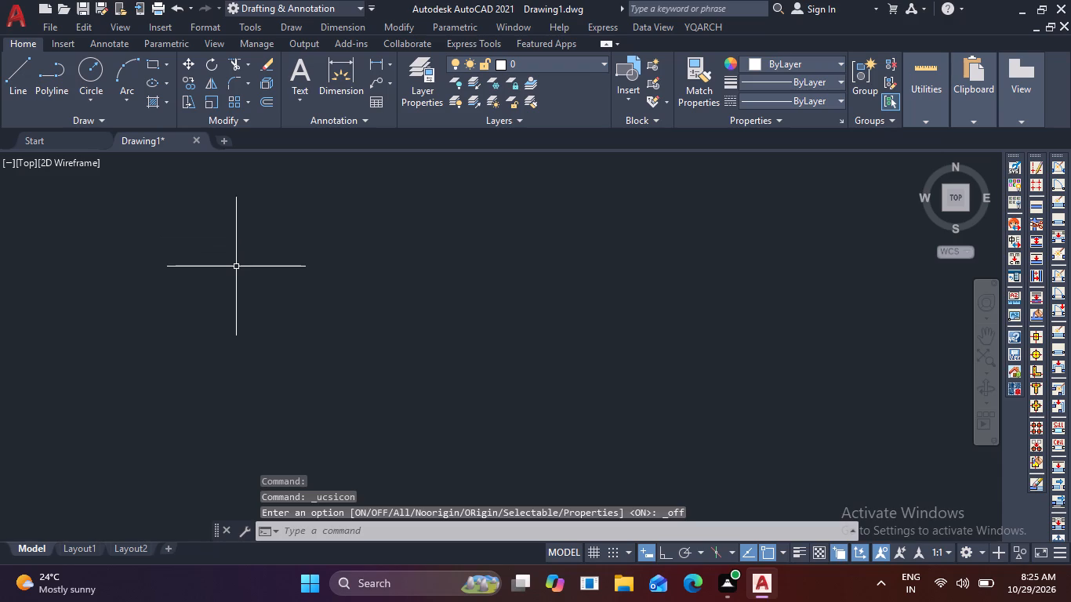
type("l")
key("space")
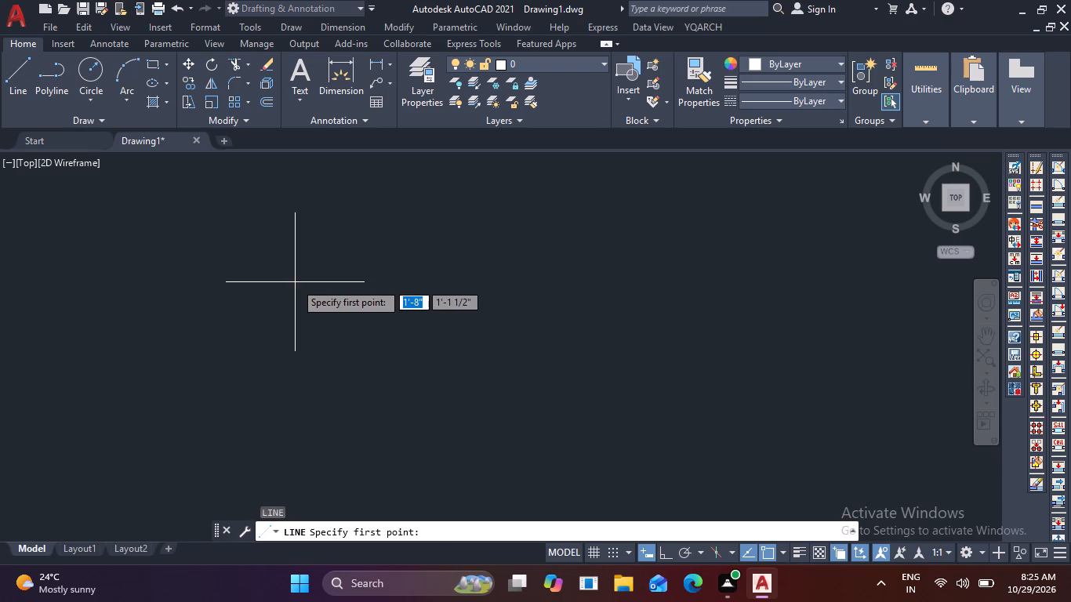
left_click(223, 219)
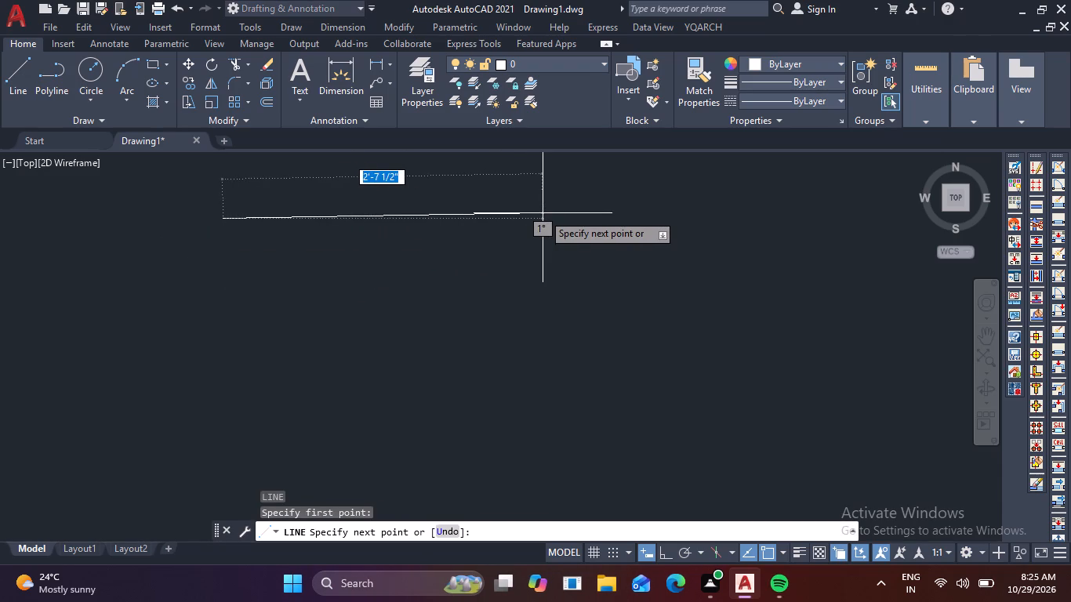
key("F8")
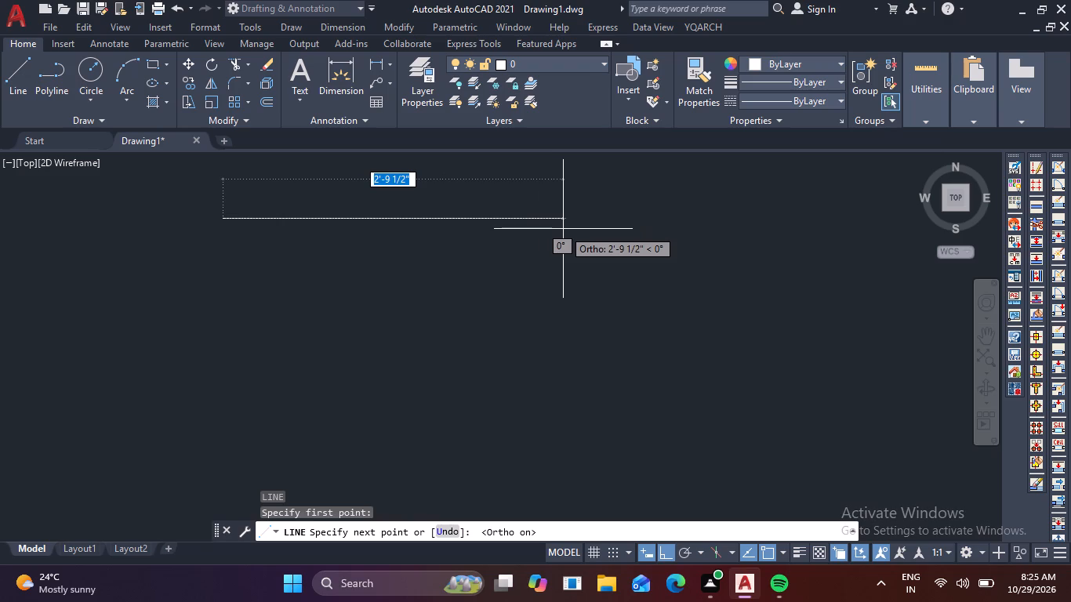
type("8'")
key("Return")
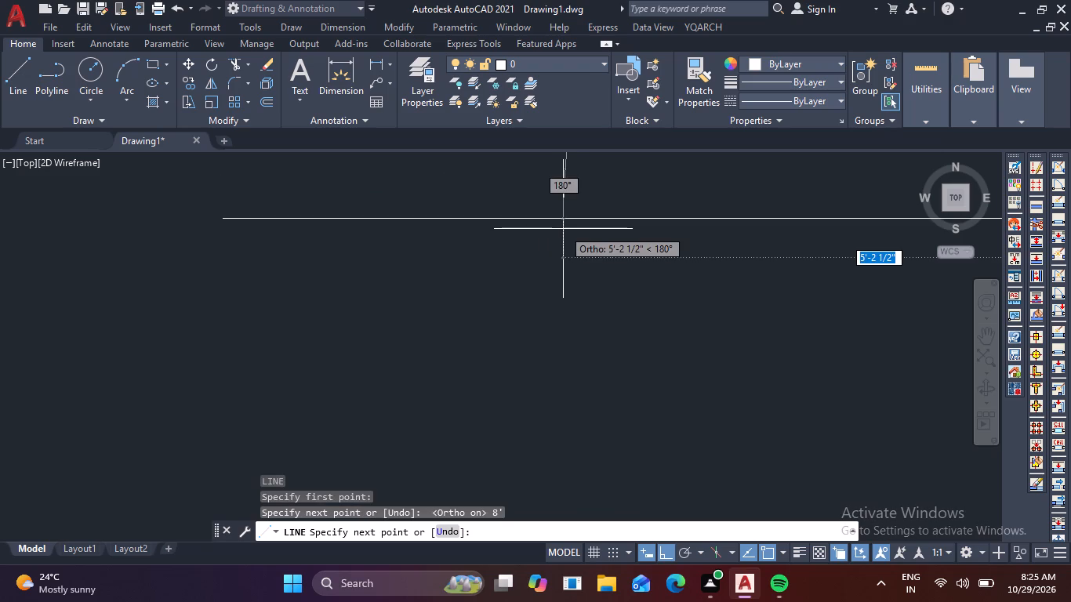
key("Escape")
Draw a vertical line 5'4-1/2" long downward from the left end of the horizontal line.
scroll(563, 229, "down", 4)
middle_click_drag(606, 258, 499, 241)
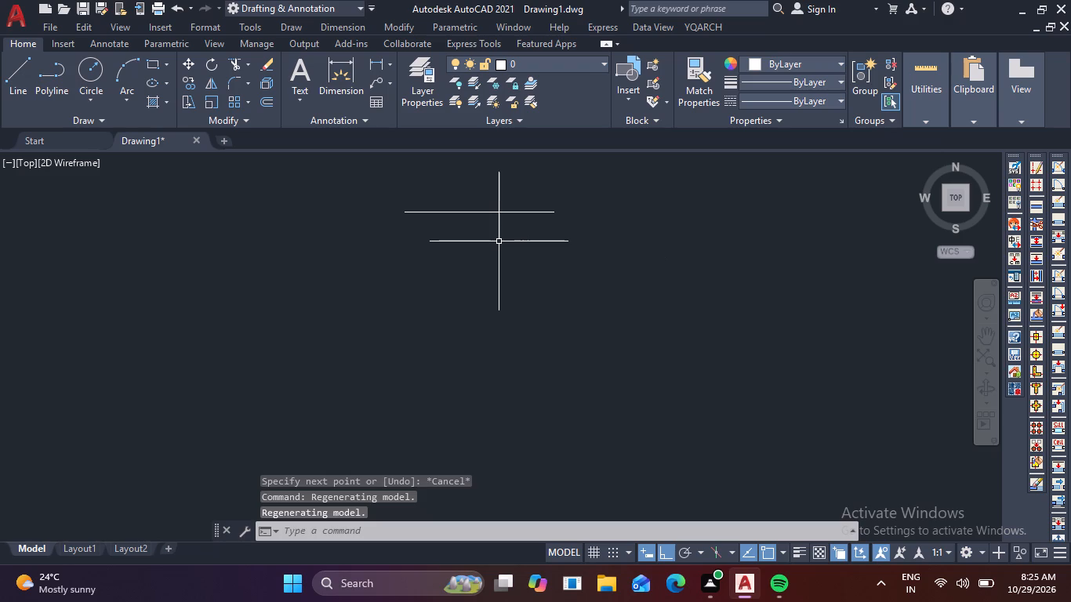
type("l")
key("space")
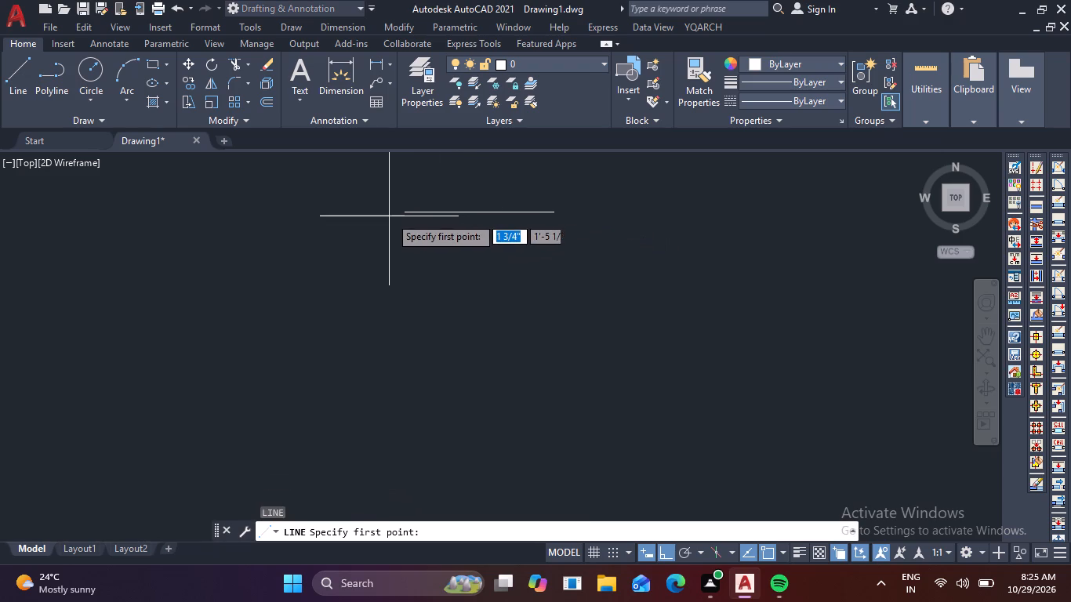
left_click(401, 211)
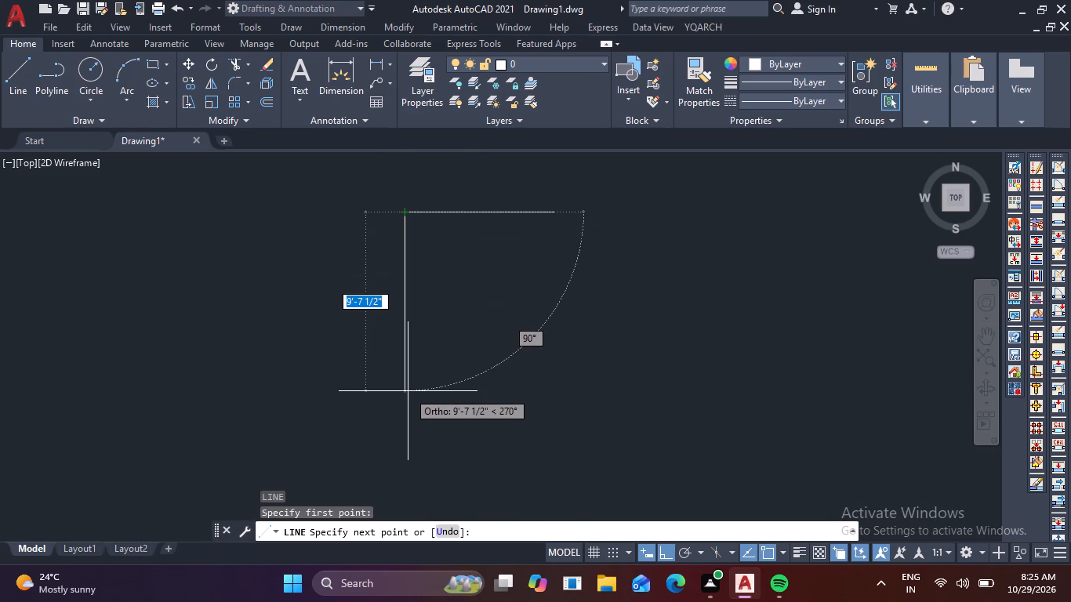
key("5")
key("apostrophe")
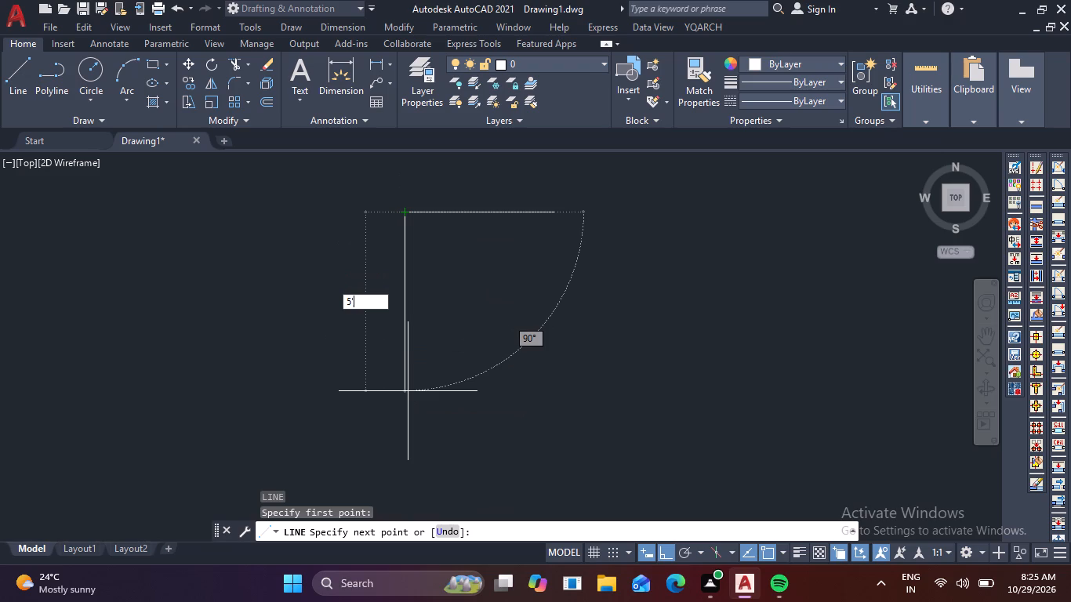
key("4")
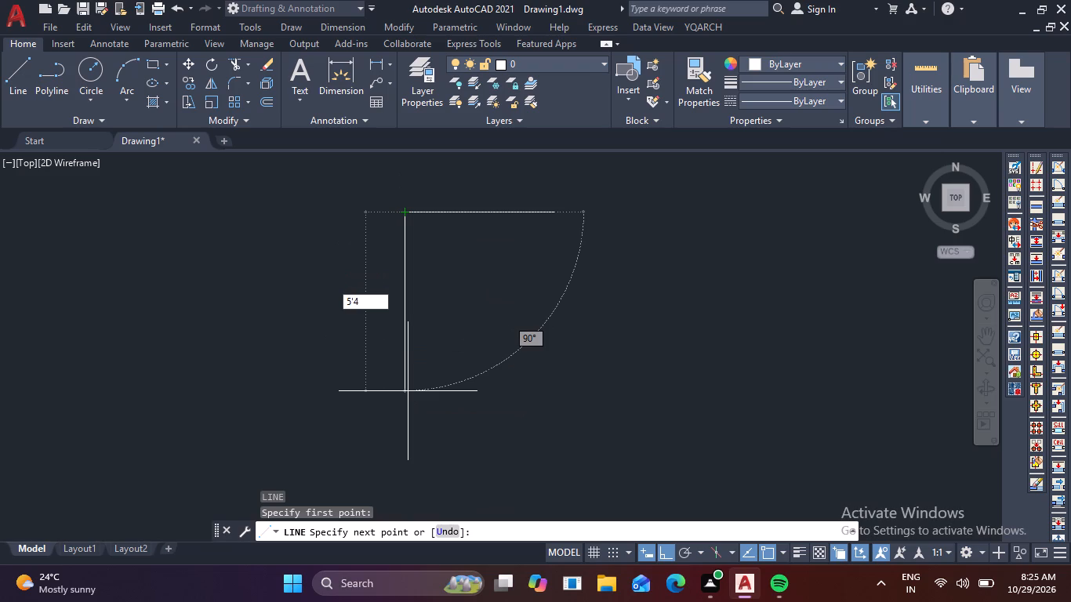
type("1/2")
key("shift+quotedbl")
key("BackSpace")
key("BackSpace")
key("BackSpace")
key("BackSpace")
type("-1/2")
key("shift+quotedbl")
key("Return")
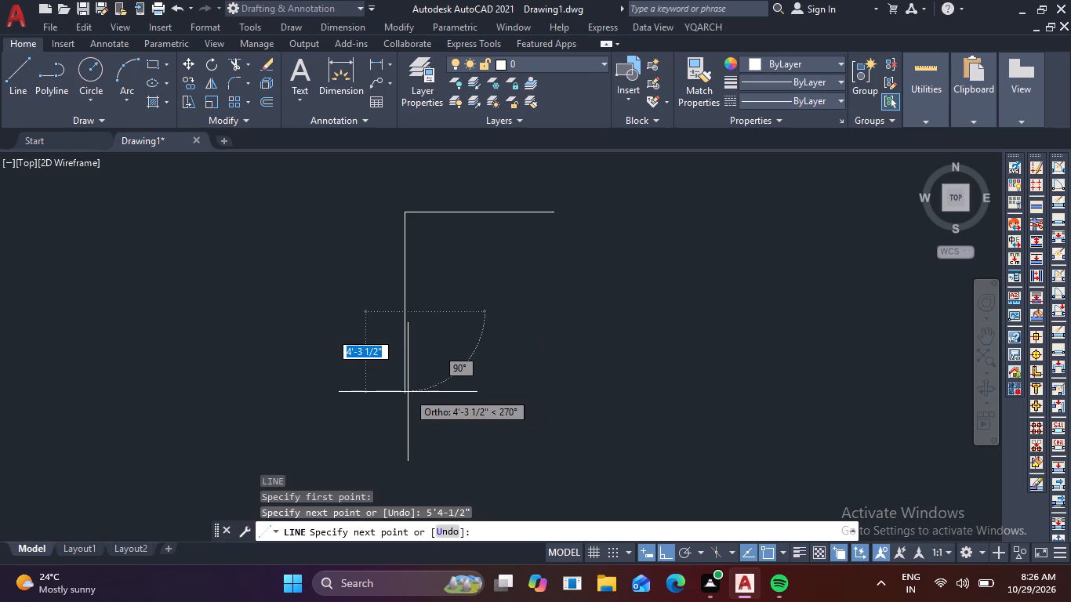
key("Escape")
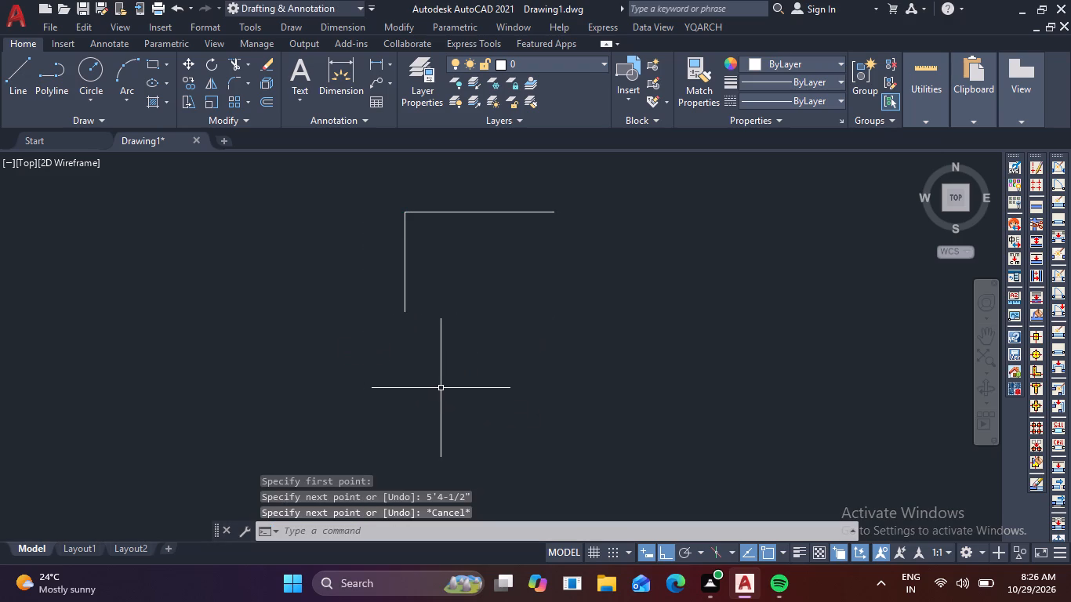
Offset the horizontal line upward and the vertical line to the left by 9" to form the wall thickness.
scroll(481, 348, "down", 1)
middle_click_drag(532, 315, 528, 315)
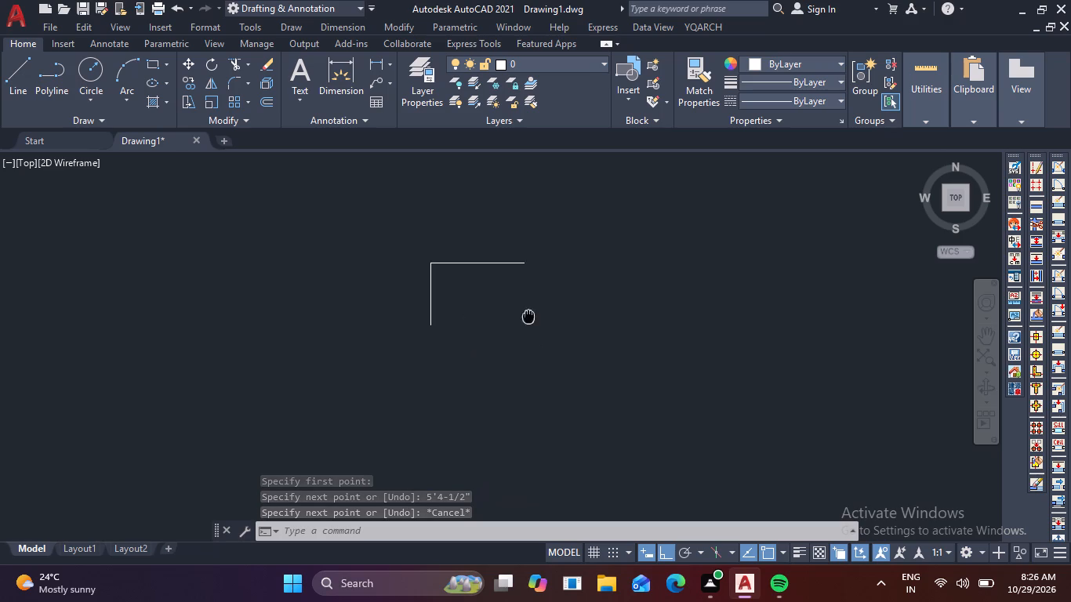
middle_click_drag(528, 315, 407, 292)
type("o")
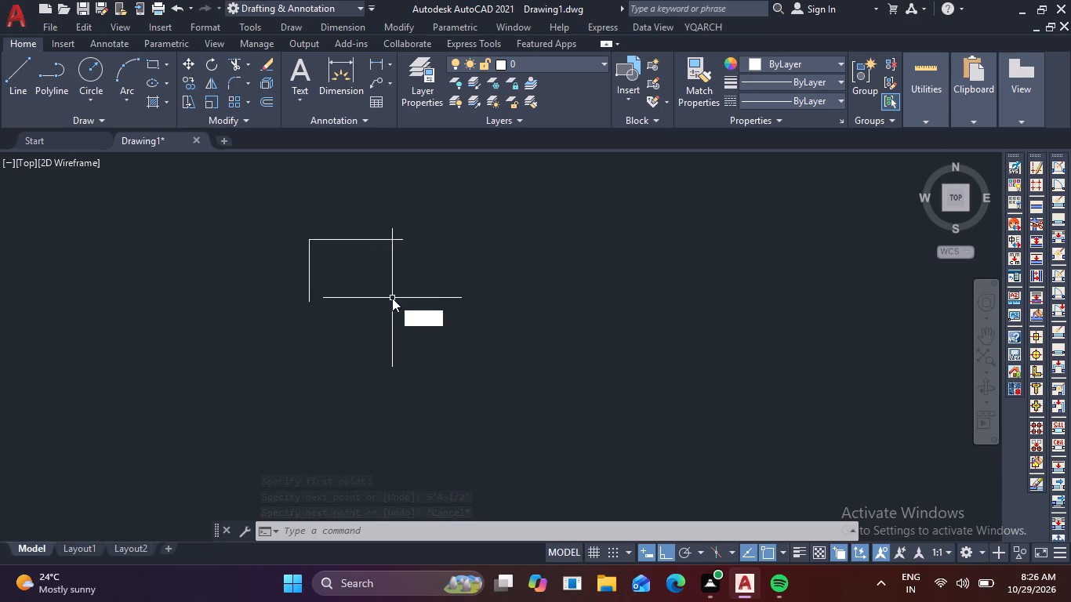
key("space")
type("9")
key("space")
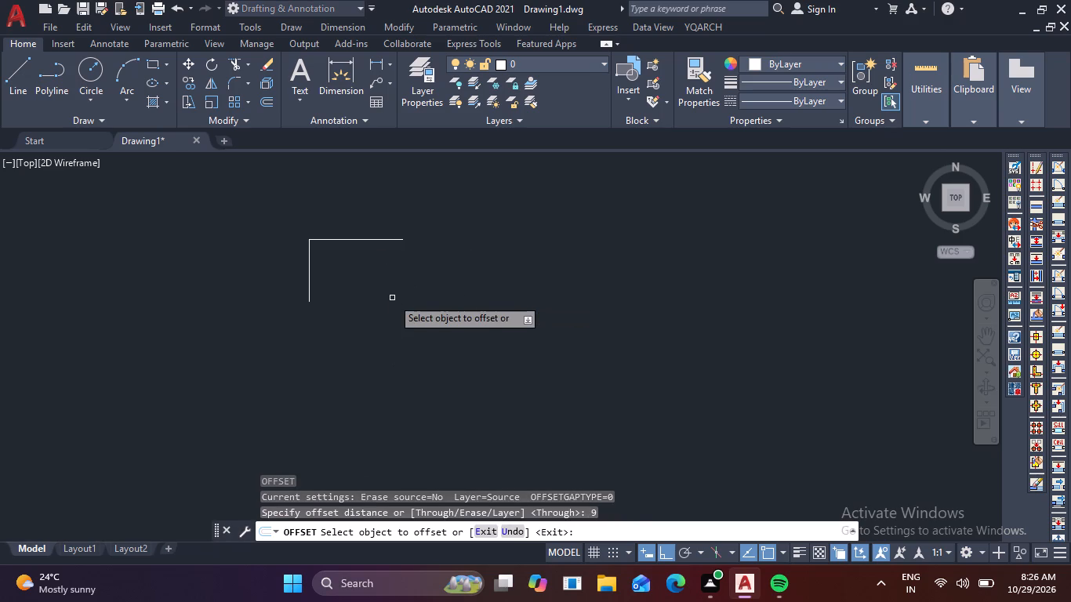
left_click(336, 241)
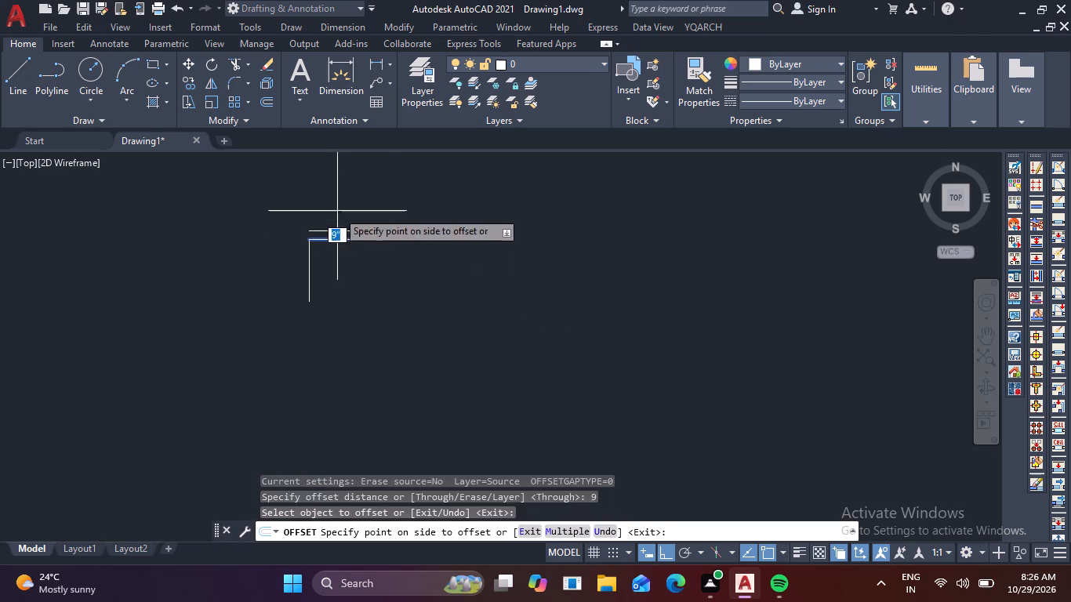
left_click(337, 211)
left_click(308, 261)
left_click(271, 249)
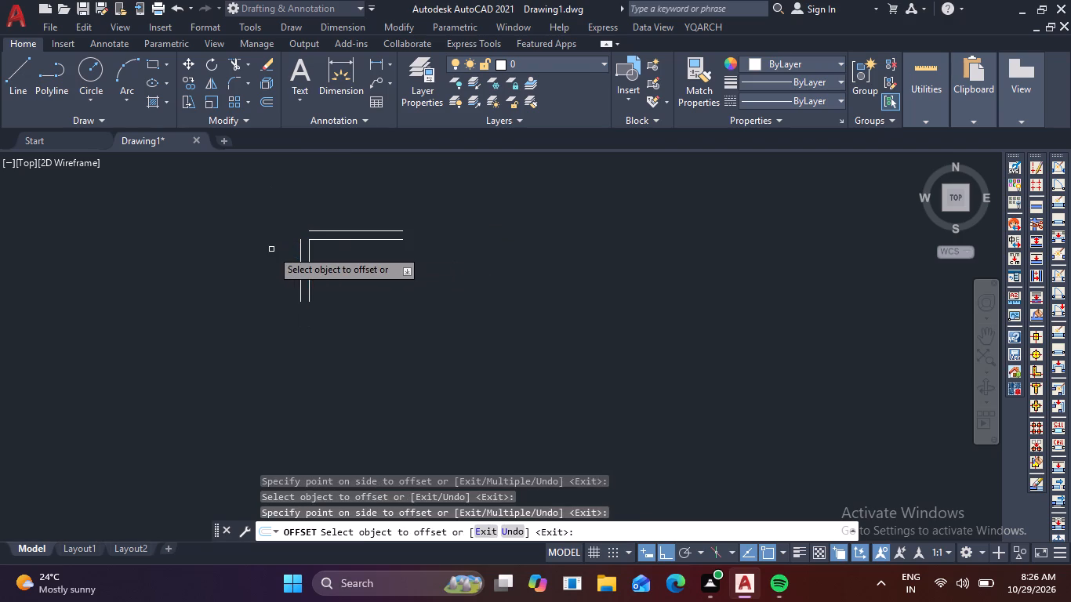
key("Escape")
key("Escape")
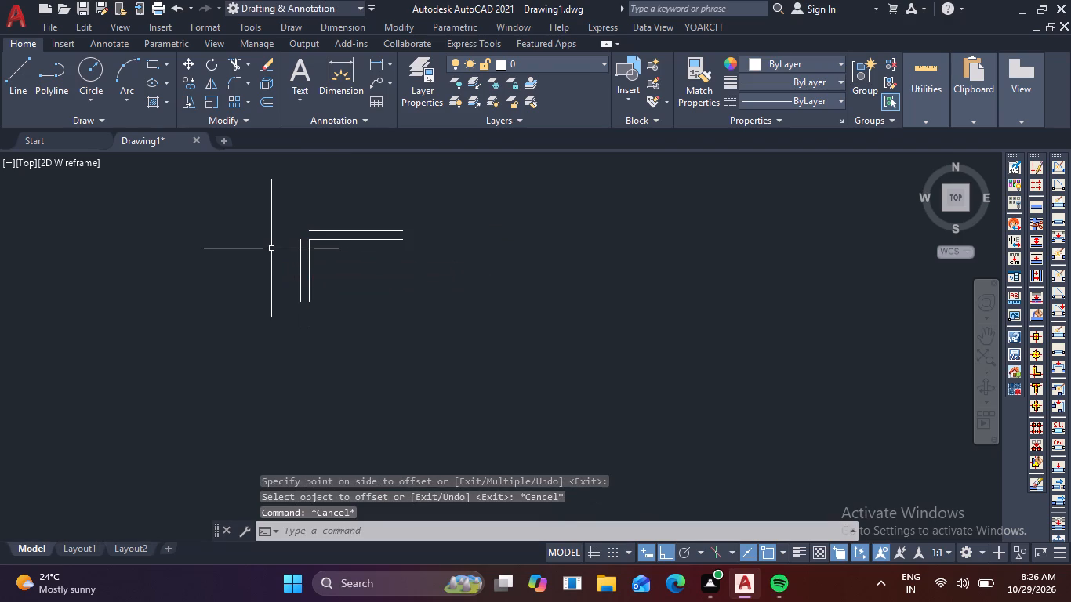
Offset the inner left wall line 8' to the right to create the opposite inner wall line.
type("o")
key("space")
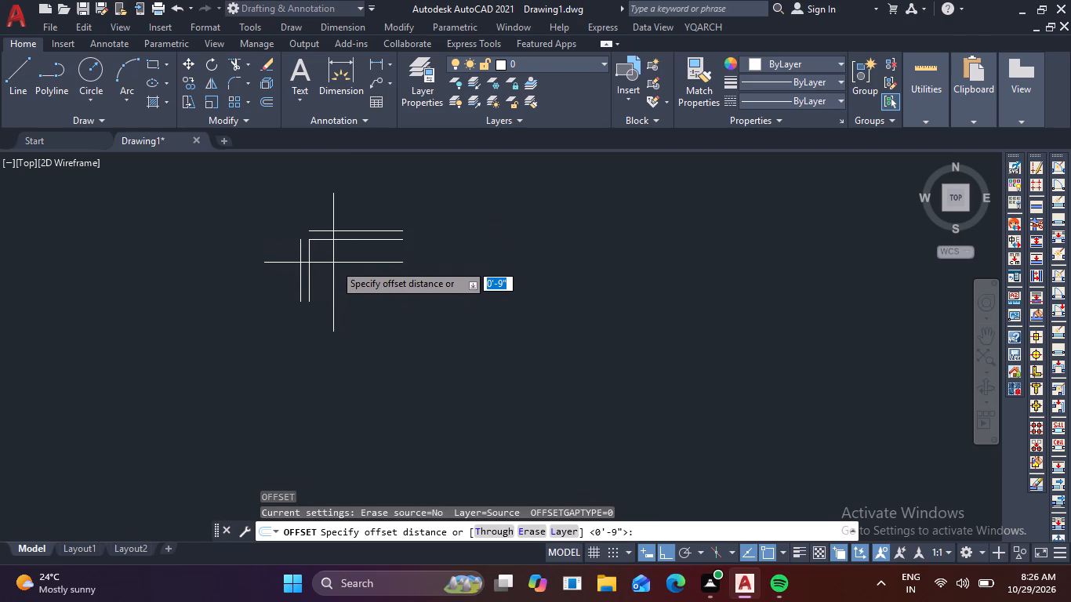
key("8")
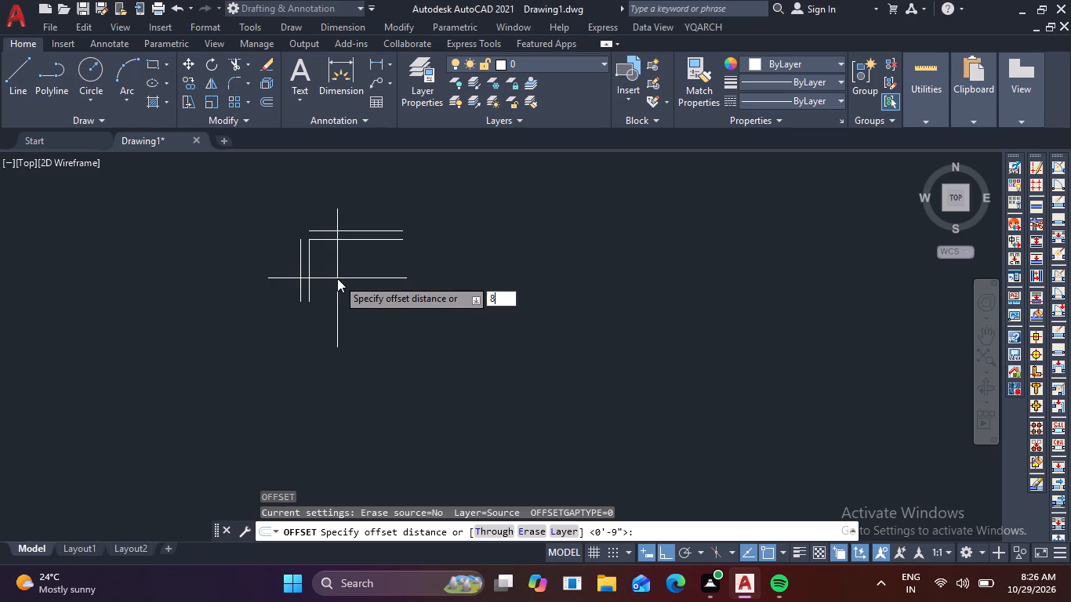
key("apostrophe")
key("Return")
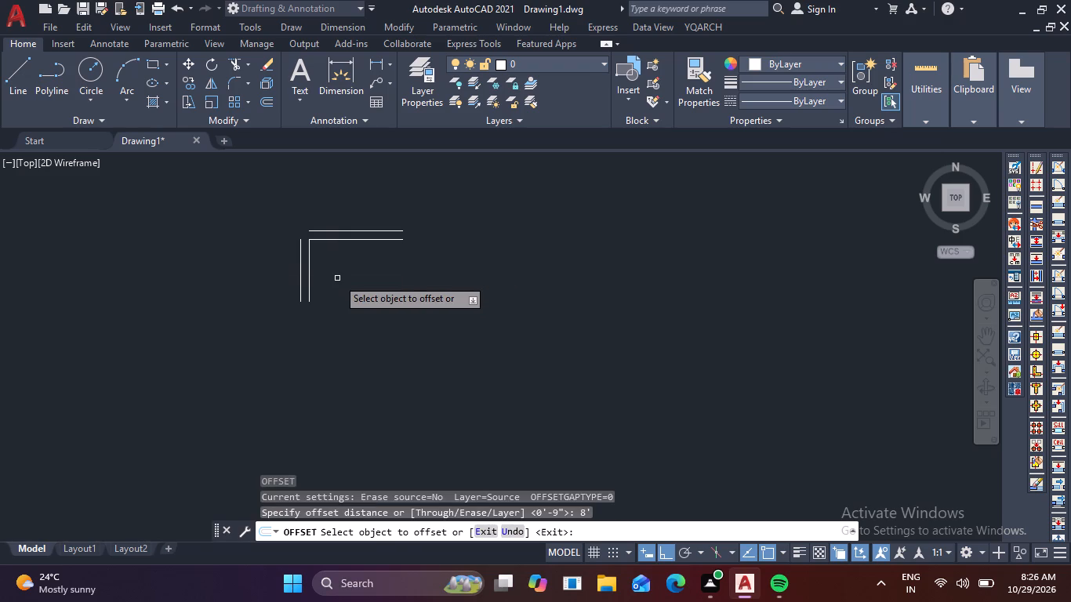
left_click(310, 260)
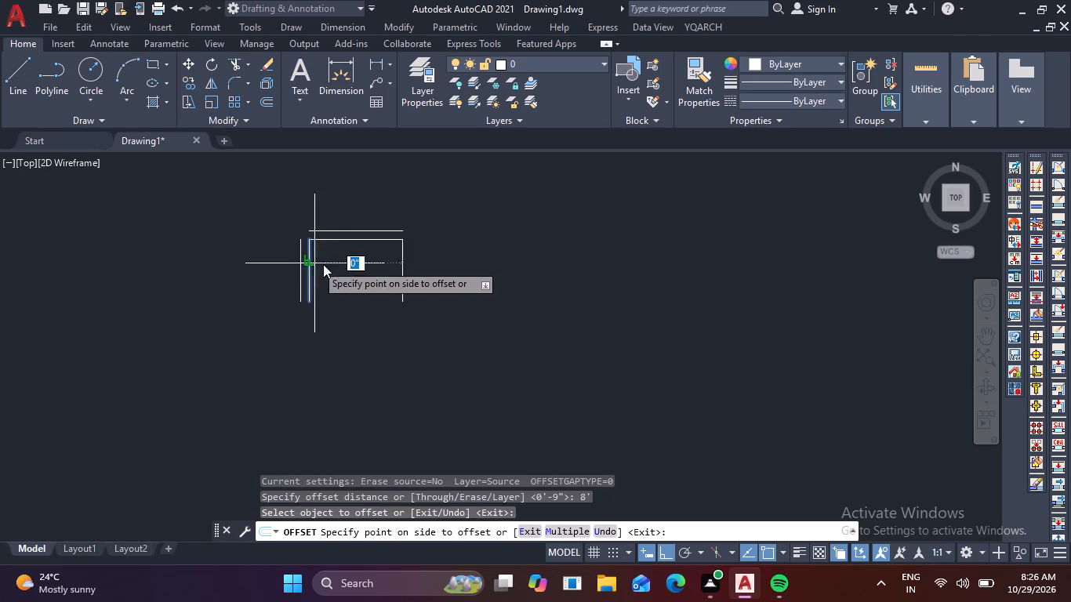
left_click(441, 263)
Offset the new right-hand wall line outward by 9" to give that wall its thickness.
left_click(401, 256)
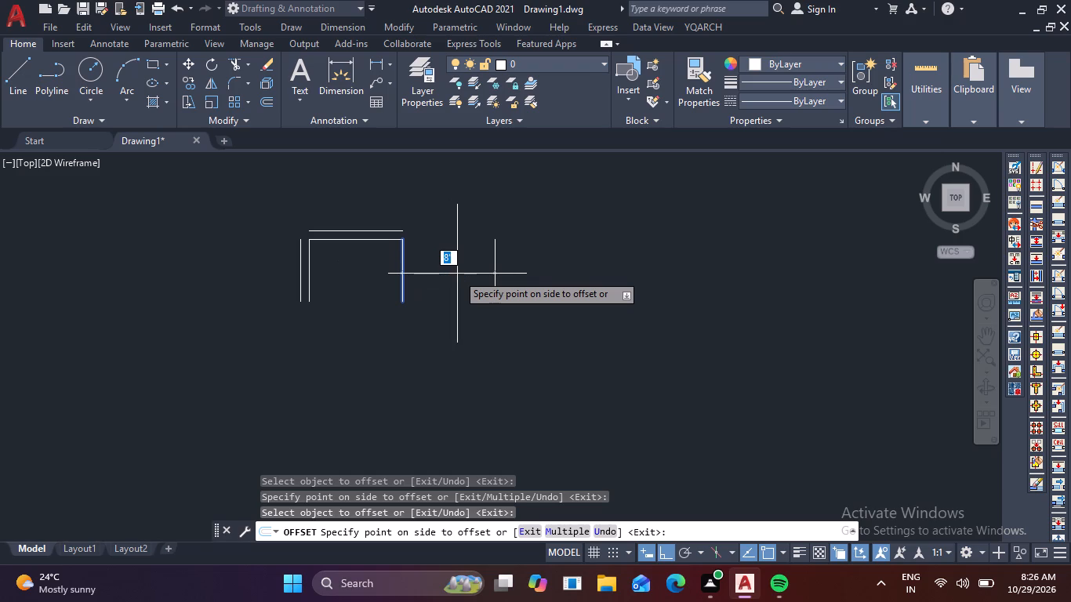
key("9")
key("Return")
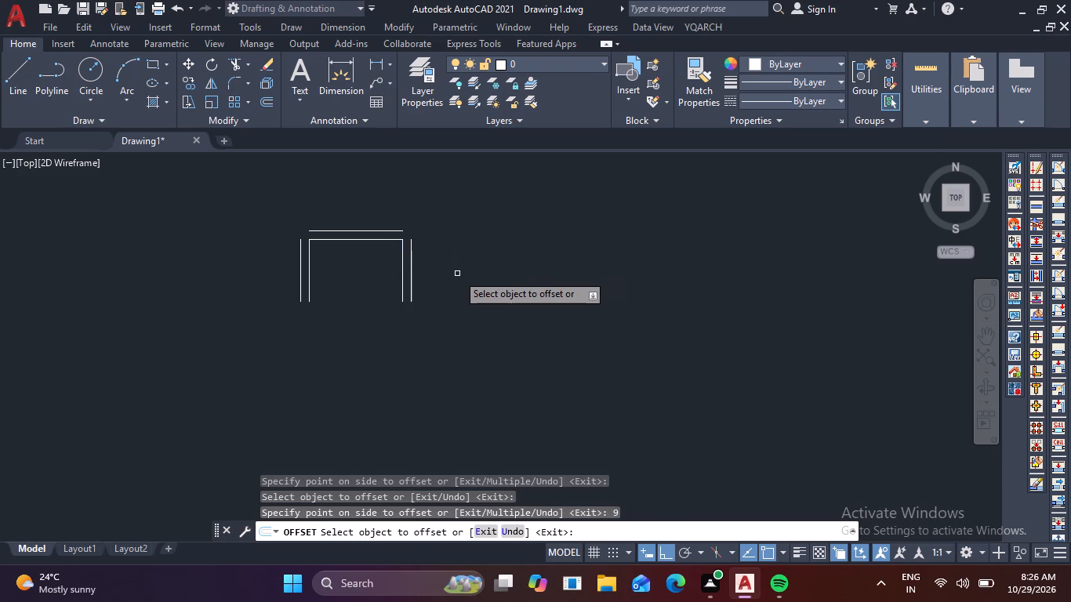
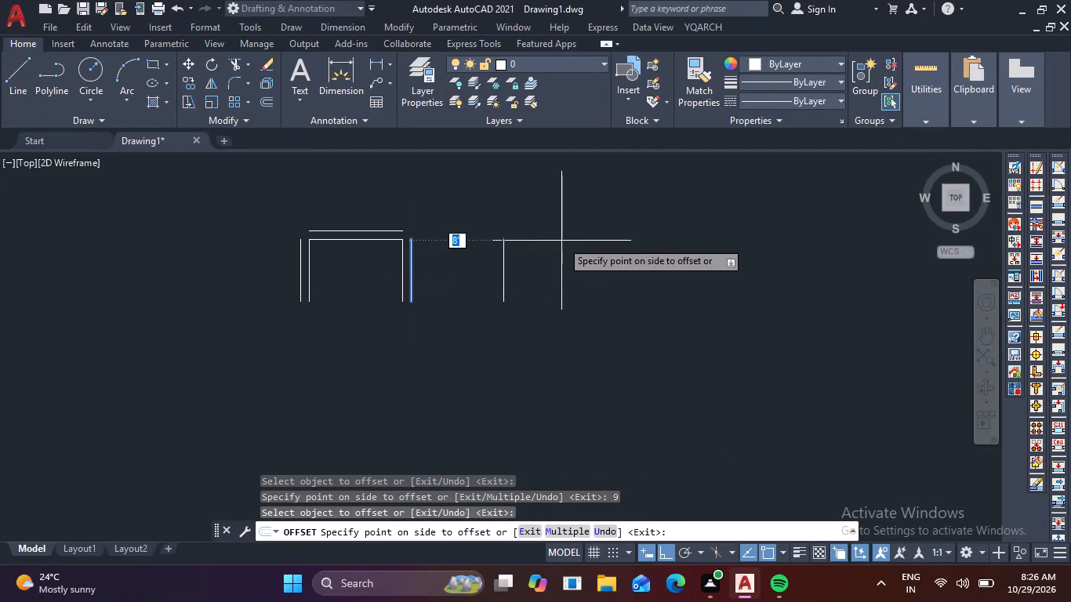
Offset the 8' room's outer right wall line 12' to the right, and offset that new line 9" further right to form a wall.
type("12")
key("apostrophe")
key("Return")
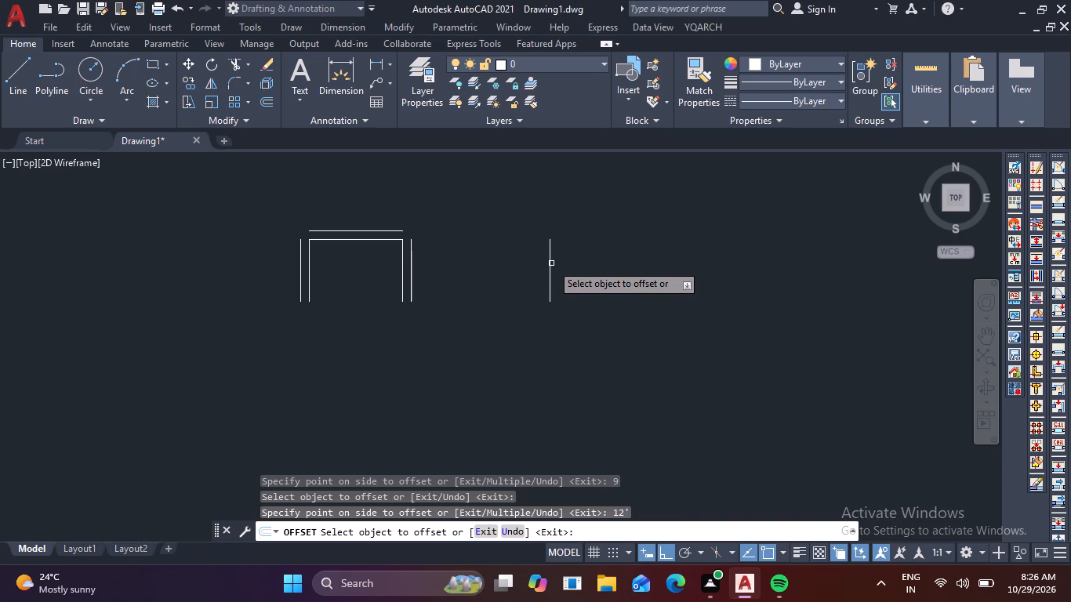
left_click(549, 262)
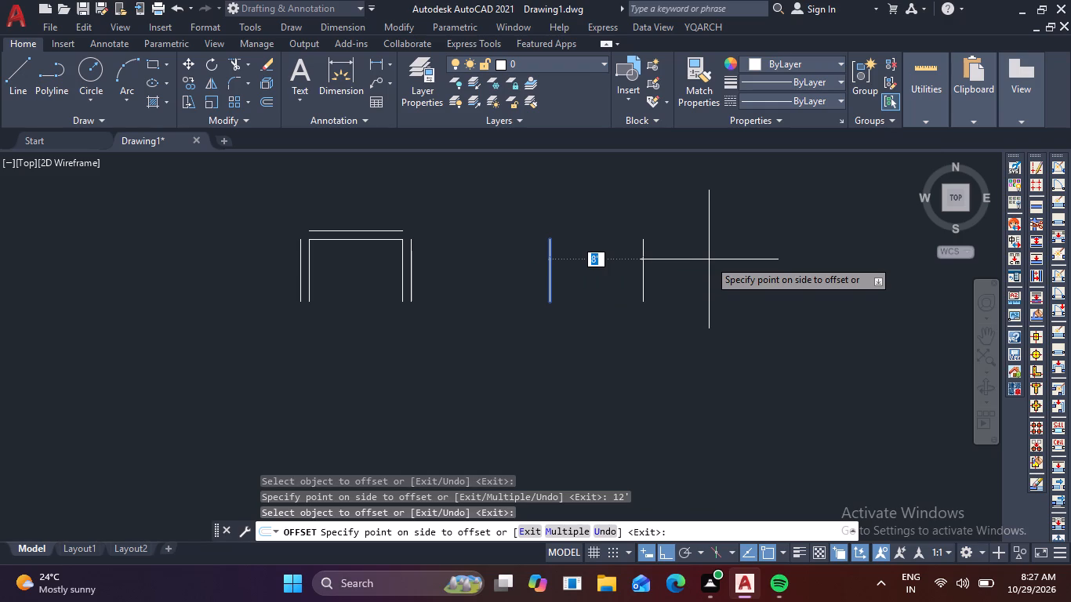
type("9")
key("space")
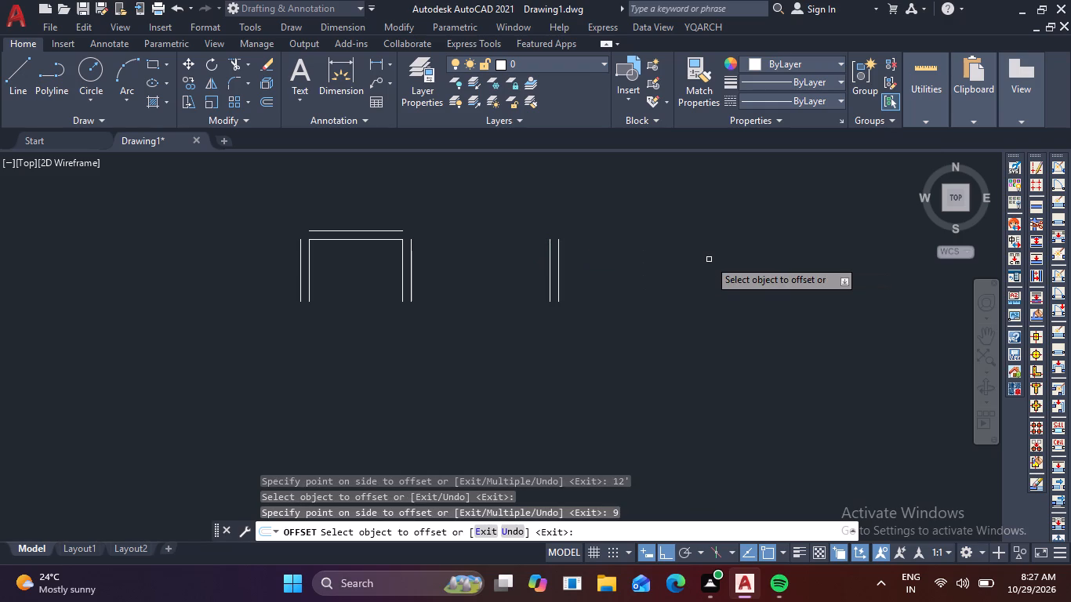
Offset the newest wall line 7' to the right, and offset the result 9" outward to form the far right wall.
left_click(555, 270)
left_click(559, 271)
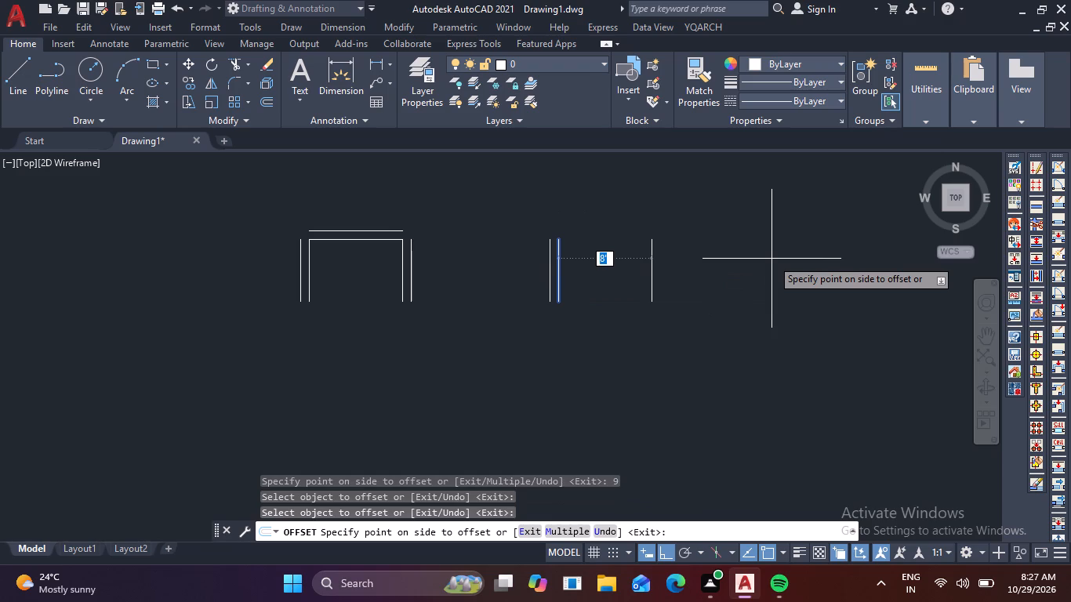
type("7'")
key("Return")
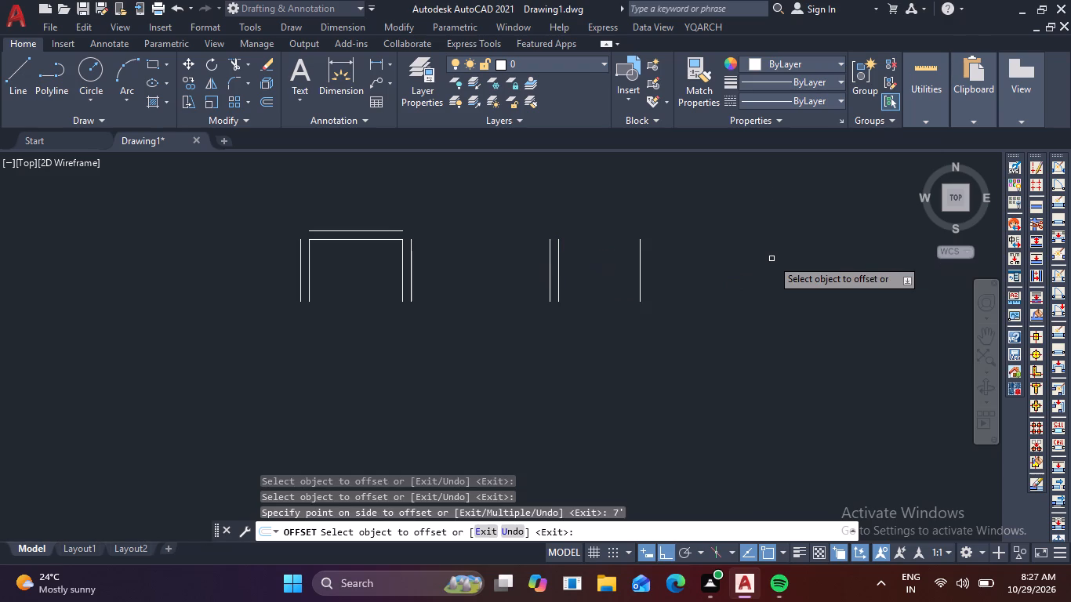
left_click(640, 288)
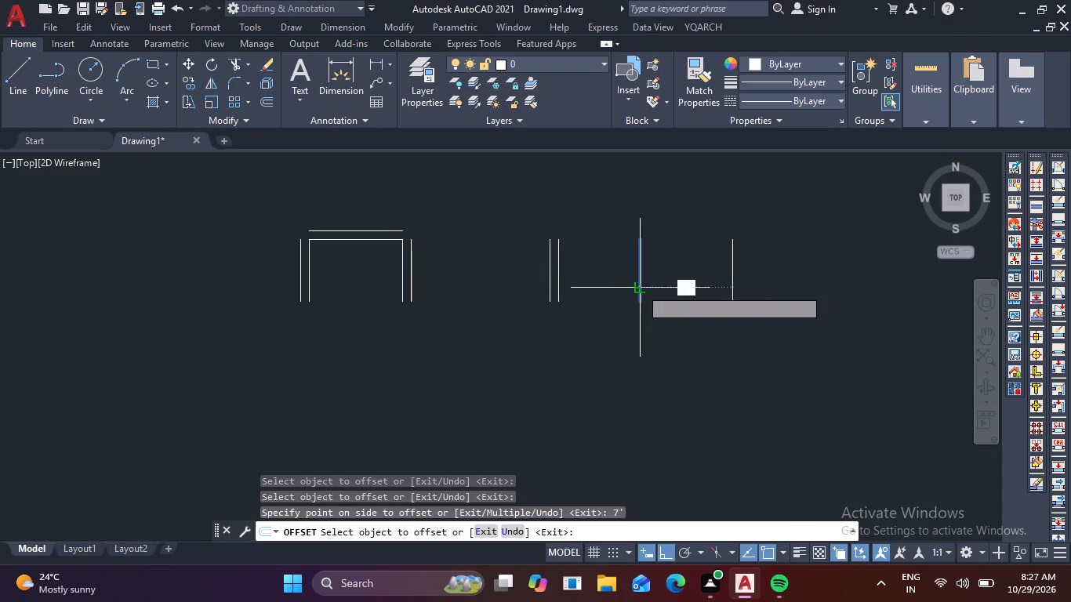
type("9")
key("space")
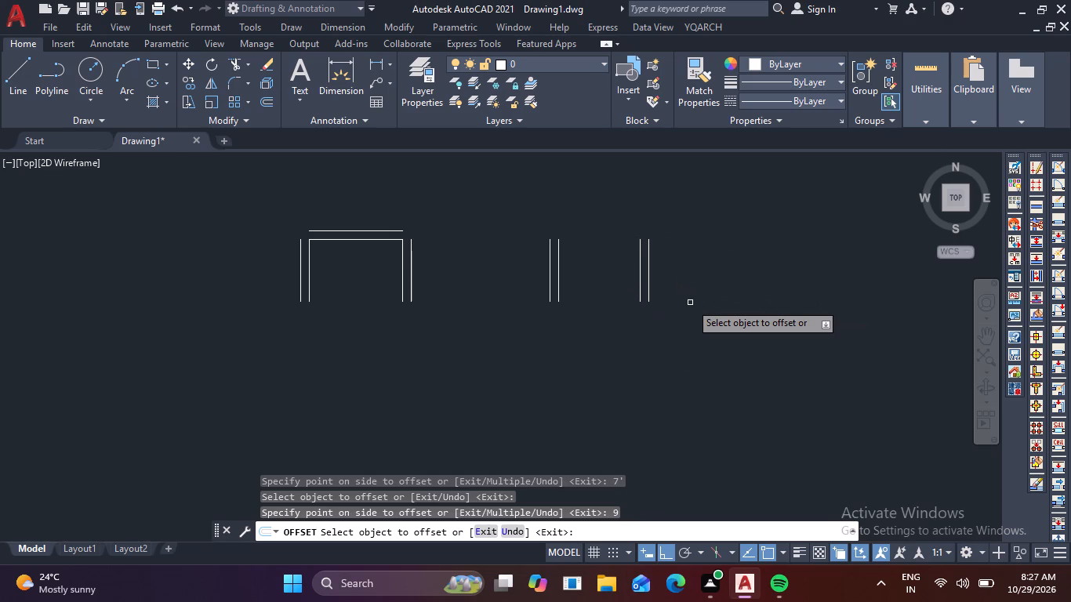
key("Escape")
Fillet the outer top wall line with the outermost left and outermost right wall lines to close both outer corners.
key("f")
key("space")
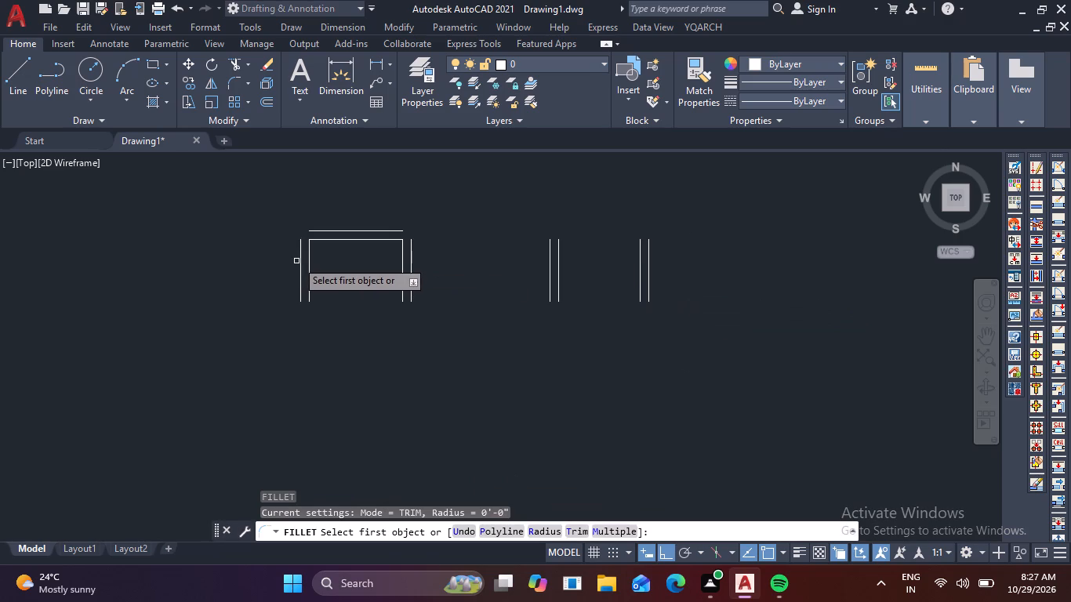
left_click(299, 259)
left_click(319, 230)
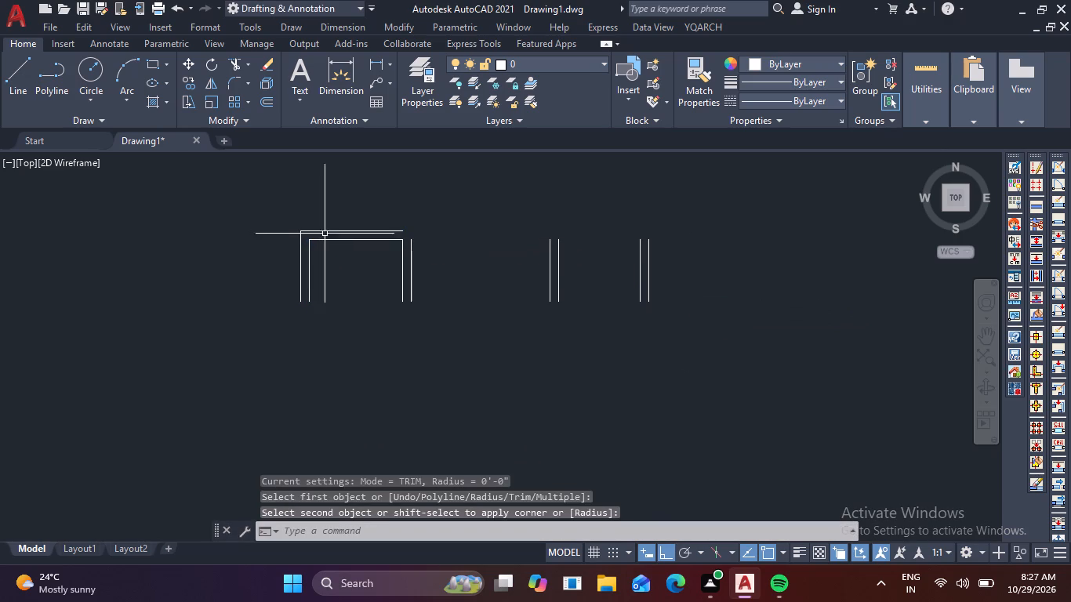
key("space")
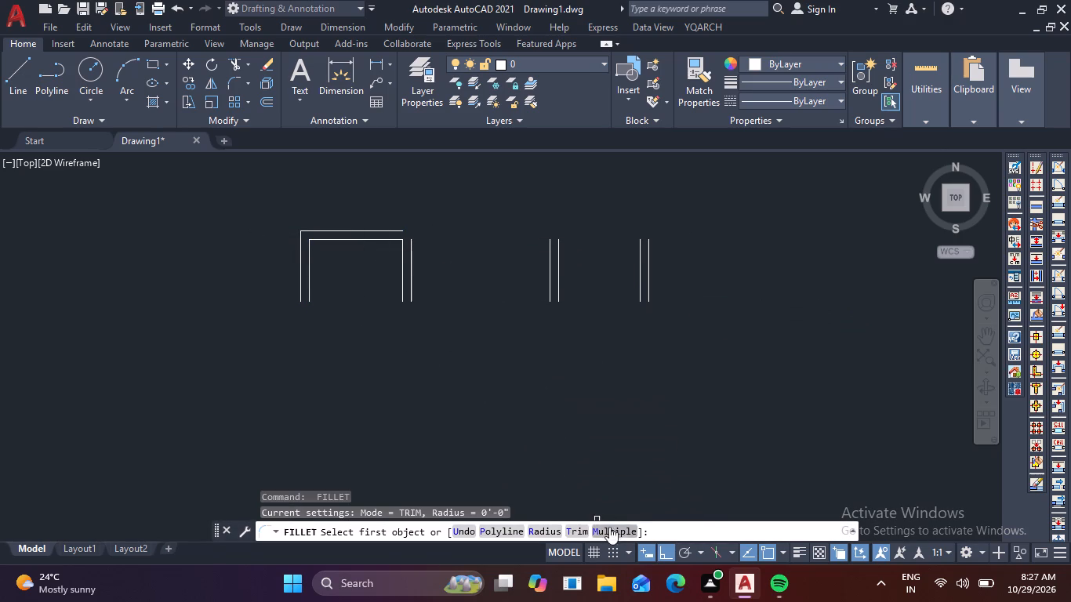
left_click(619, 535)
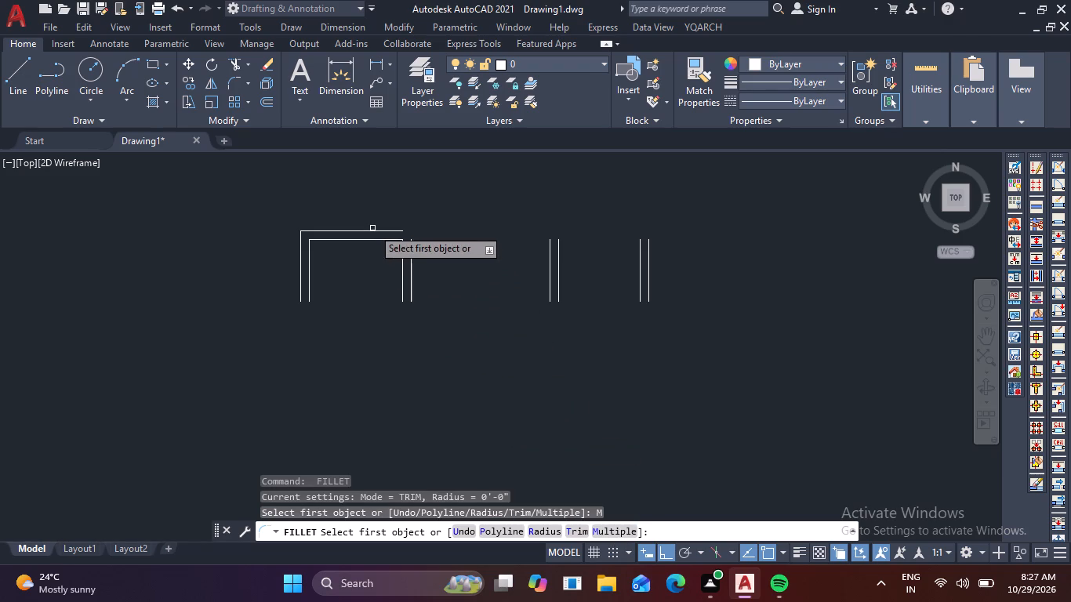
left_click(380, 232)
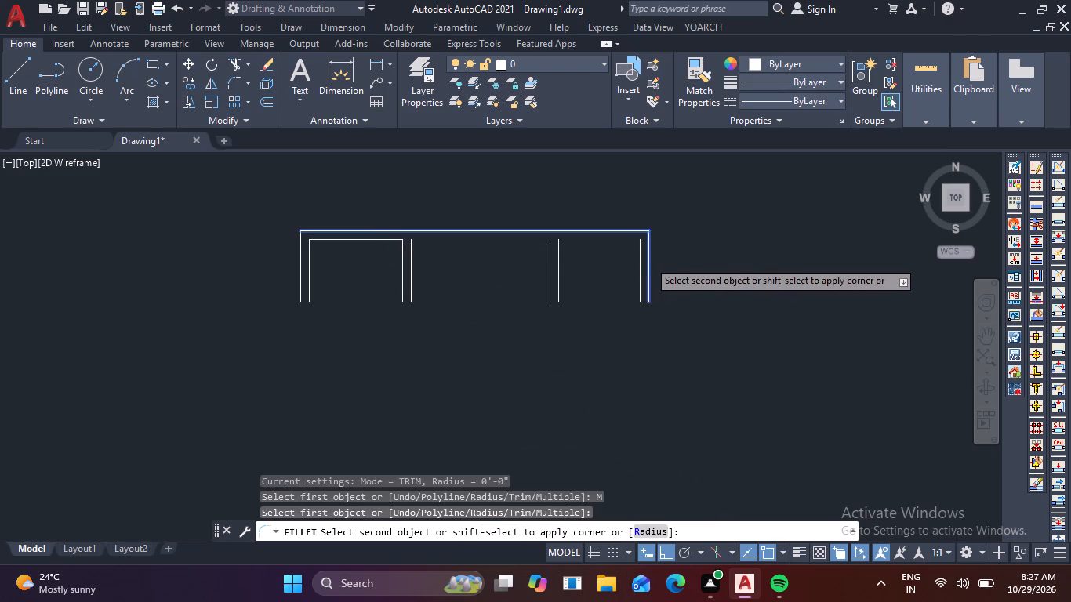
left_click(648, 260)
key("space")
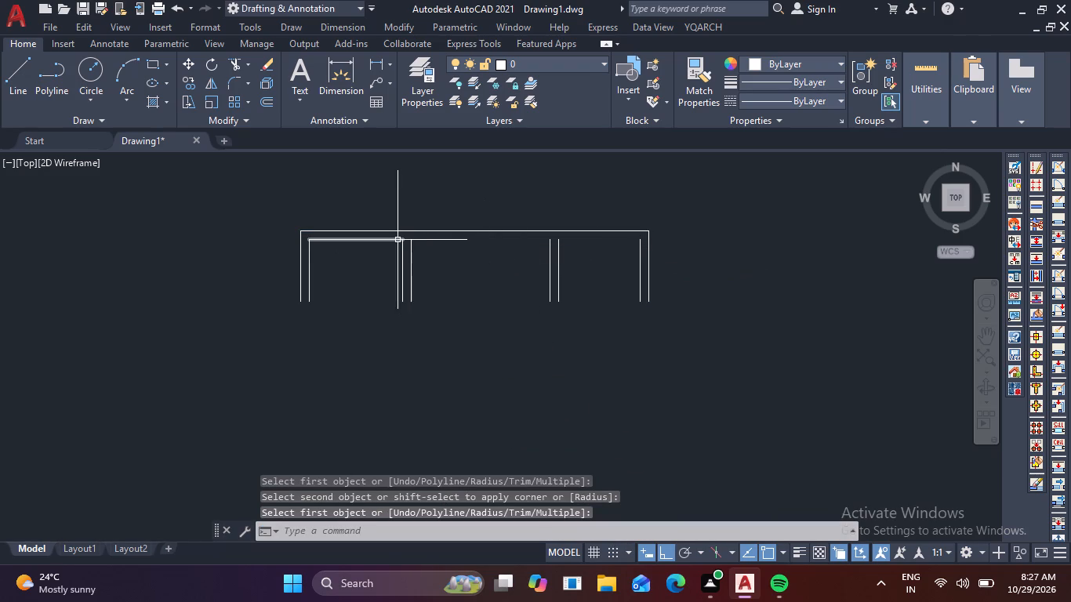
Fillet the inner top wall line with the inner line of the far right wall to close the inner corner.
left_click(398, 239)
key("Escape")
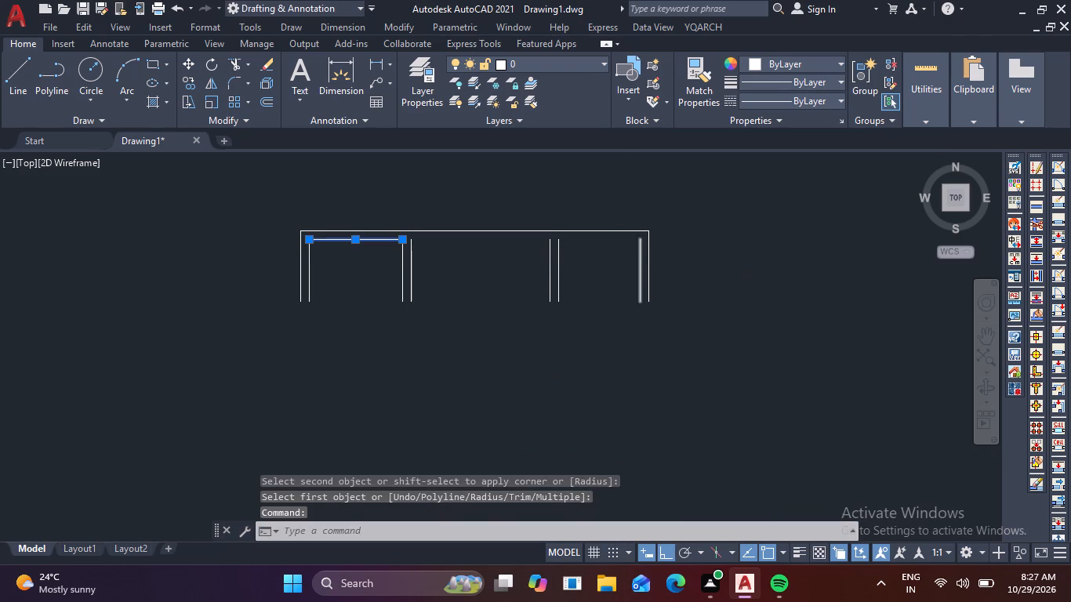
key("space")
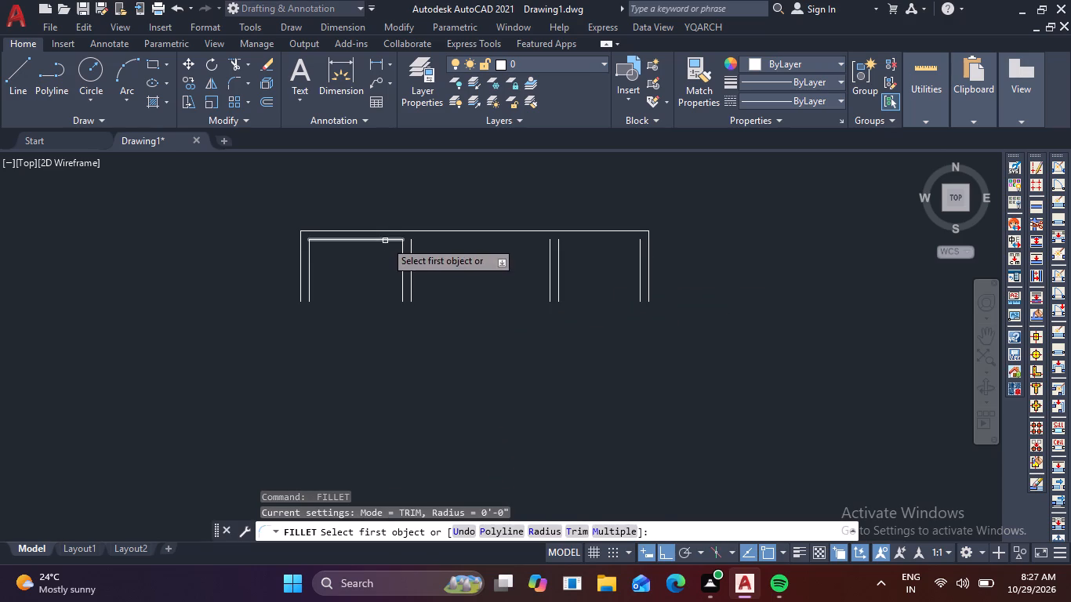
left_click(385, 241)
left_click(639, 255)
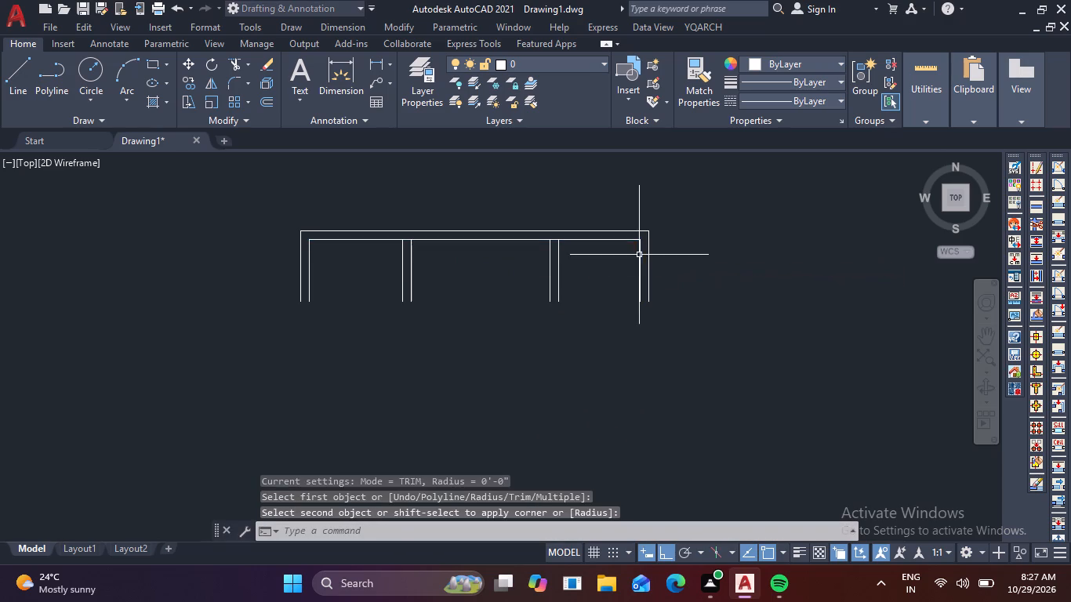
key("Escape")
key("Escape")
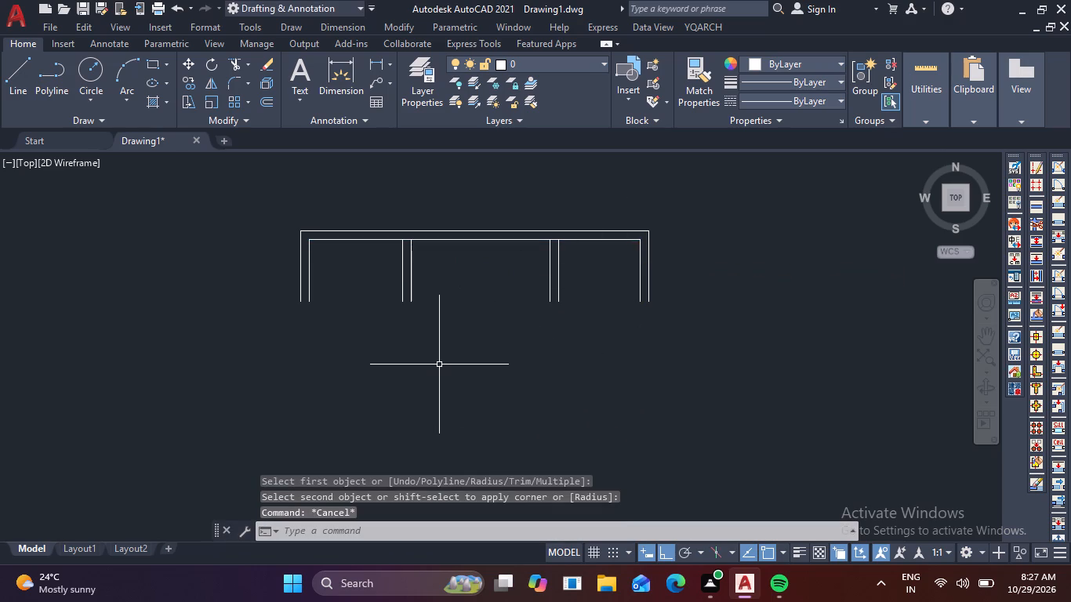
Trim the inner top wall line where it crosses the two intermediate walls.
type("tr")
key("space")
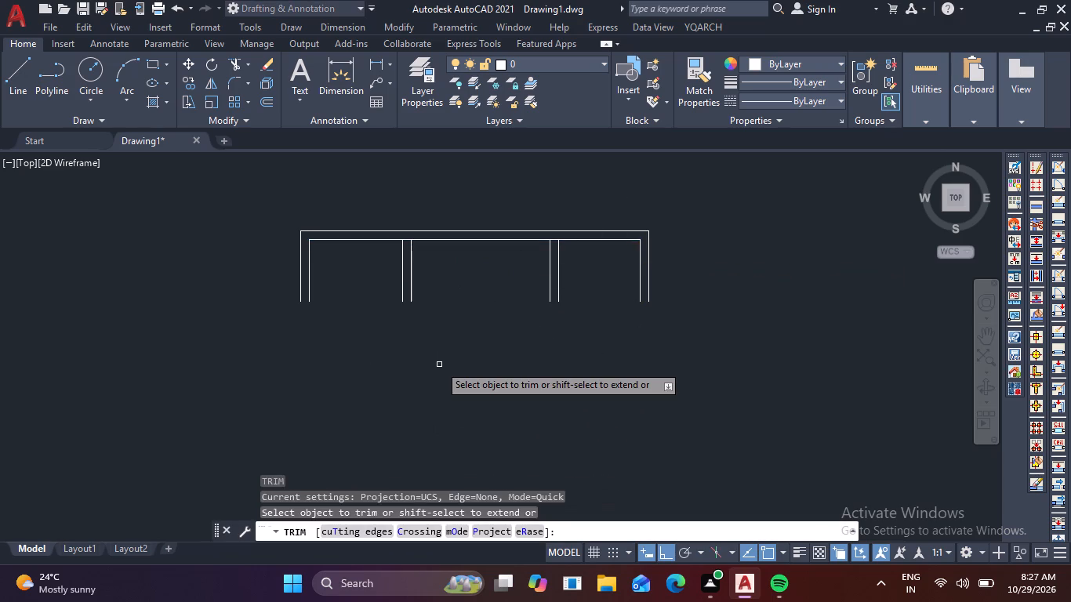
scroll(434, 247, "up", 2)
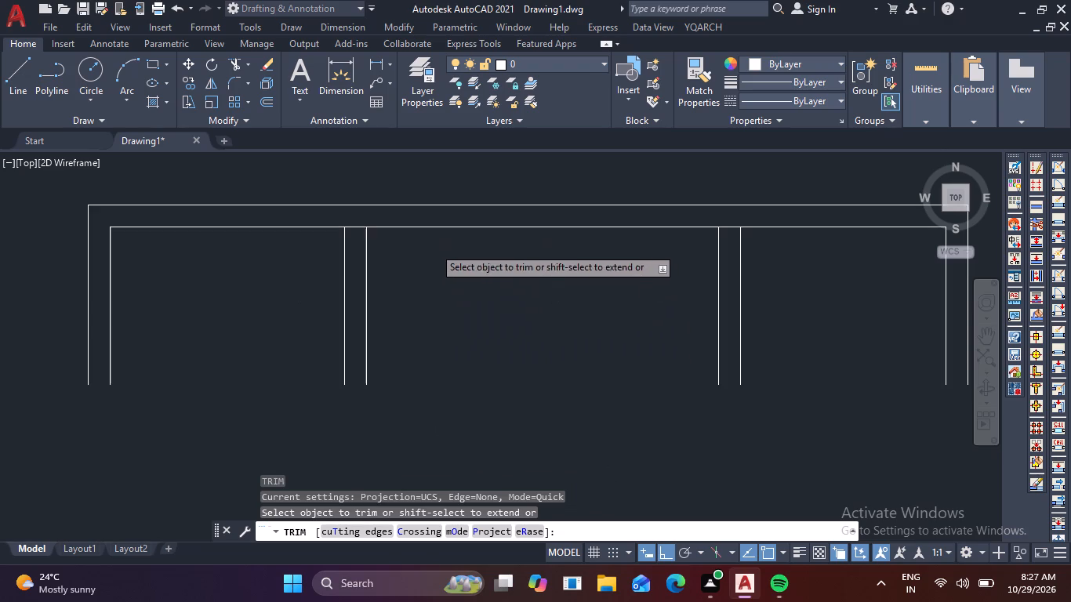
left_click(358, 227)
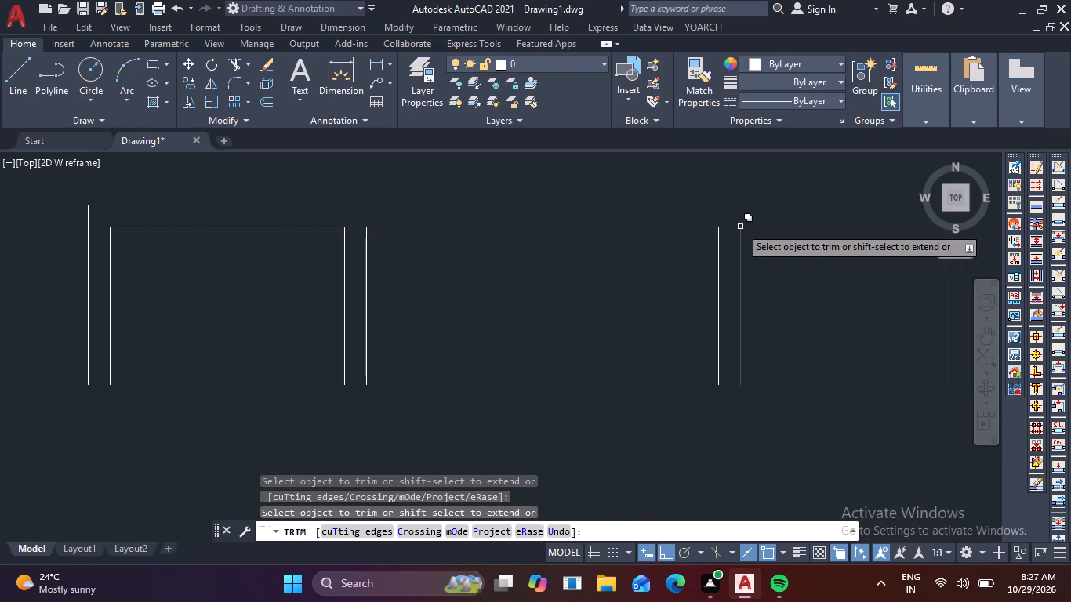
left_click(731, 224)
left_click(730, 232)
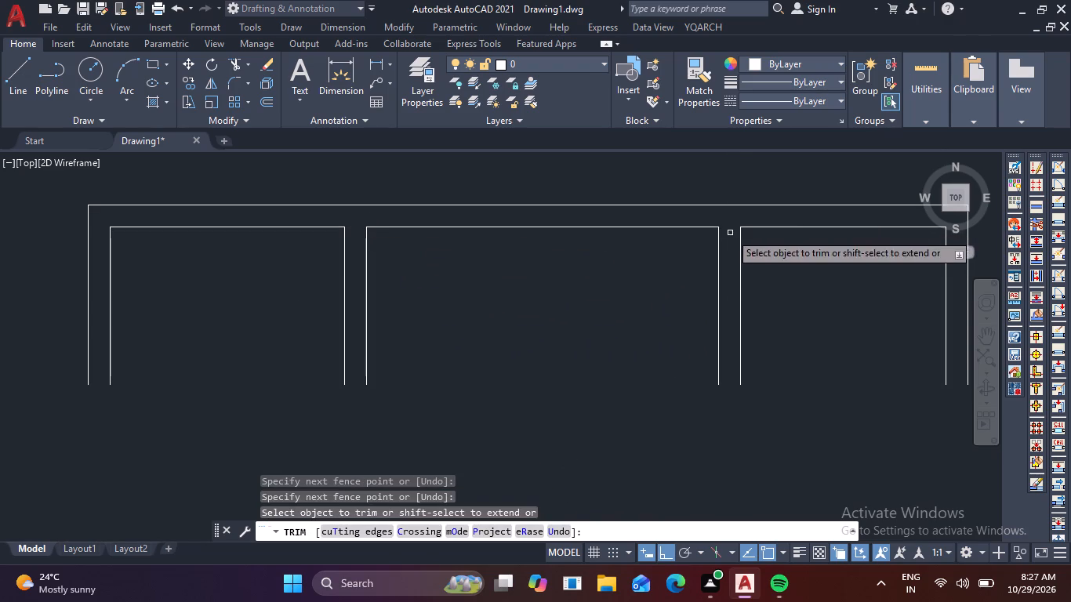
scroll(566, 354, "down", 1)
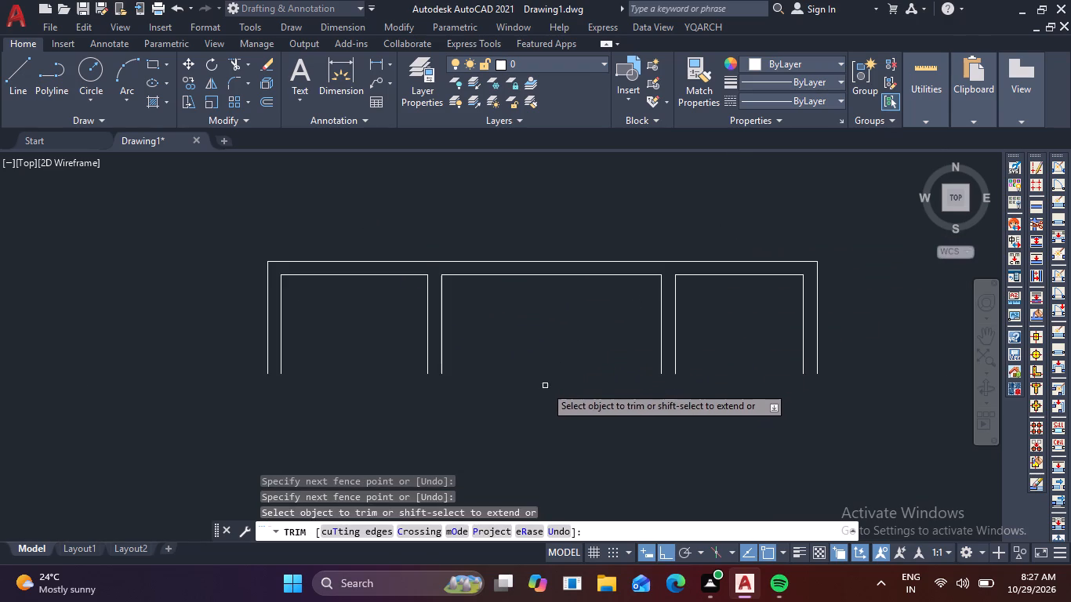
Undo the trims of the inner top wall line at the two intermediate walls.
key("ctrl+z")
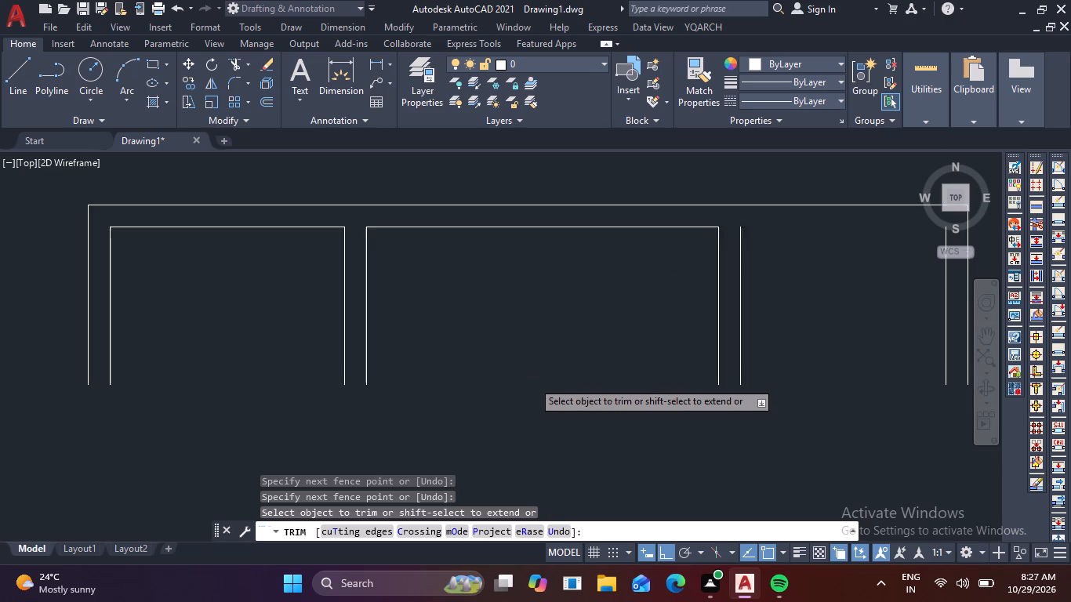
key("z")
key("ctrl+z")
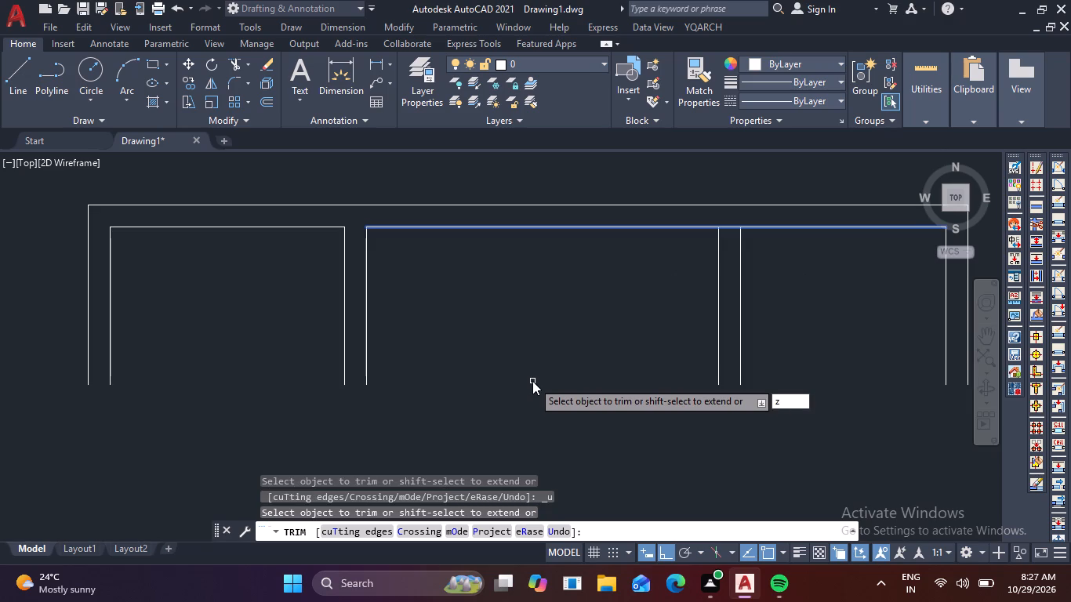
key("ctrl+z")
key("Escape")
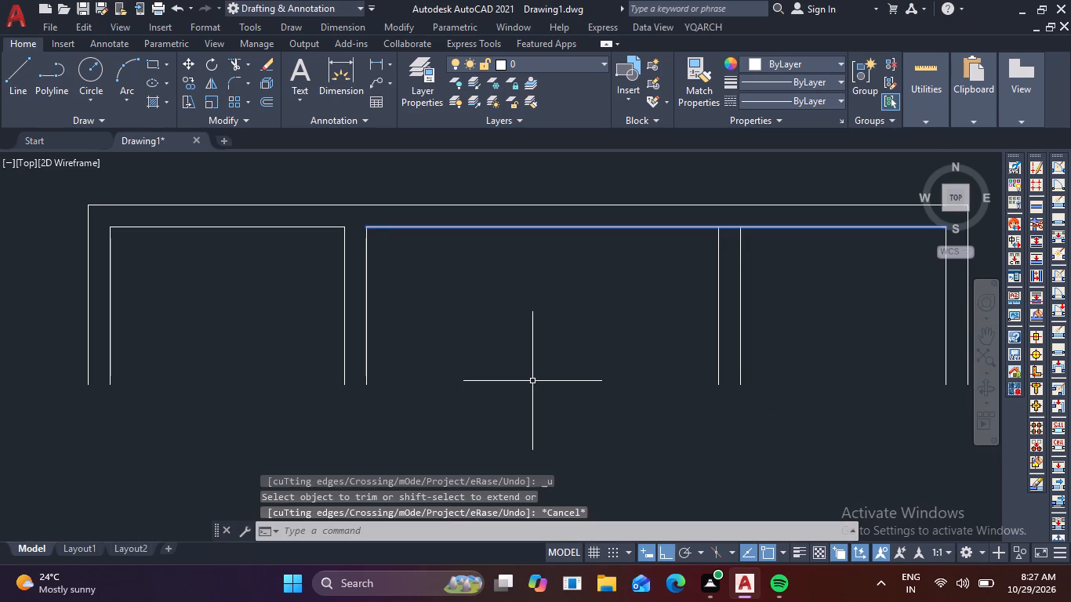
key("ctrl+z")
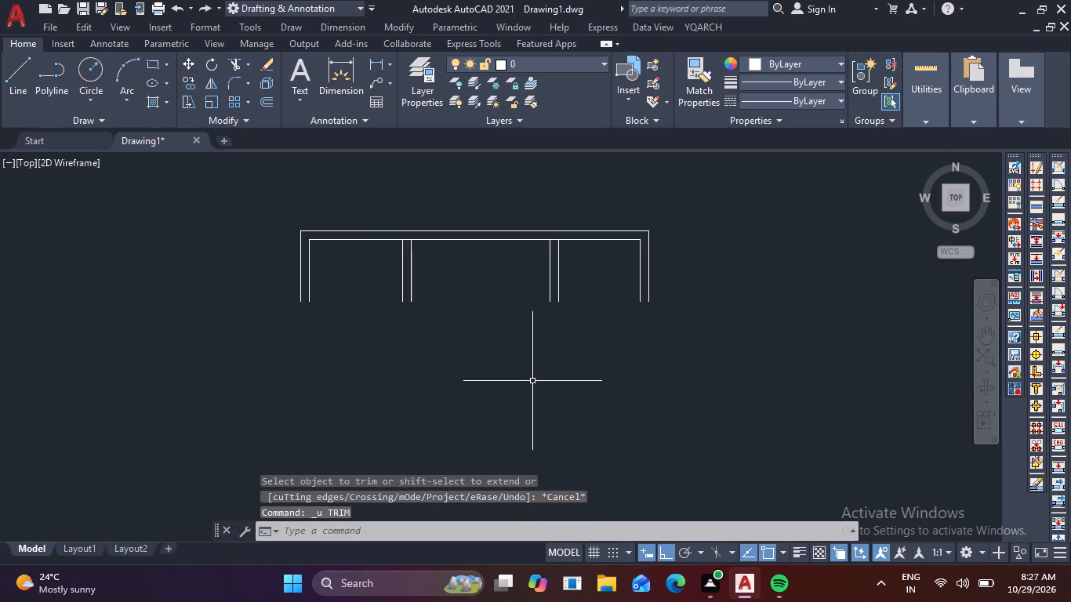
Offset the inner top wall line downward by 5'4-1/2" to form the rooms' lower line.
key("o")
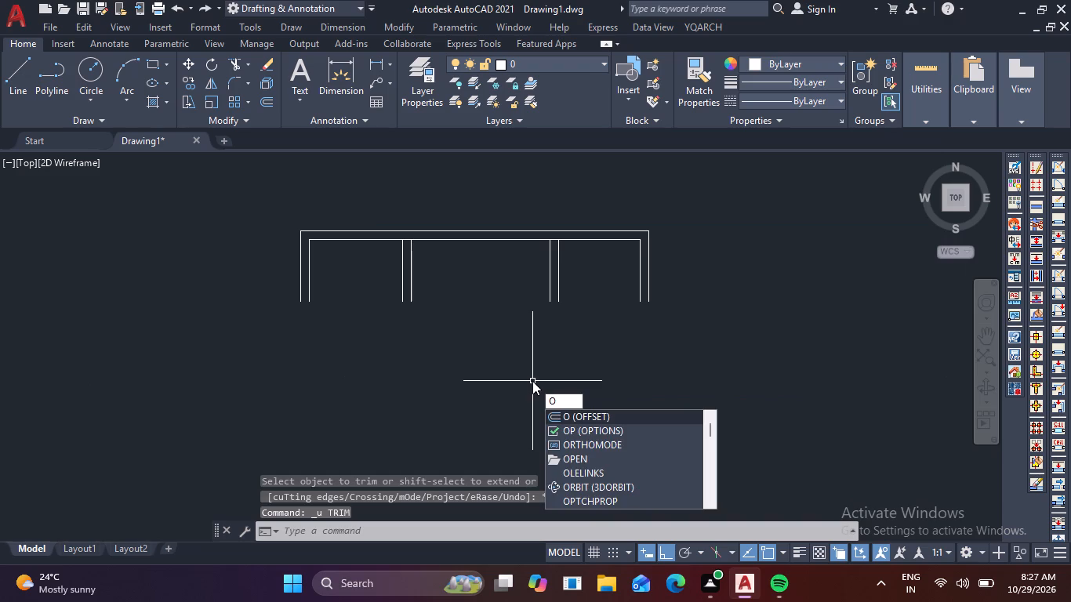
key("Return")
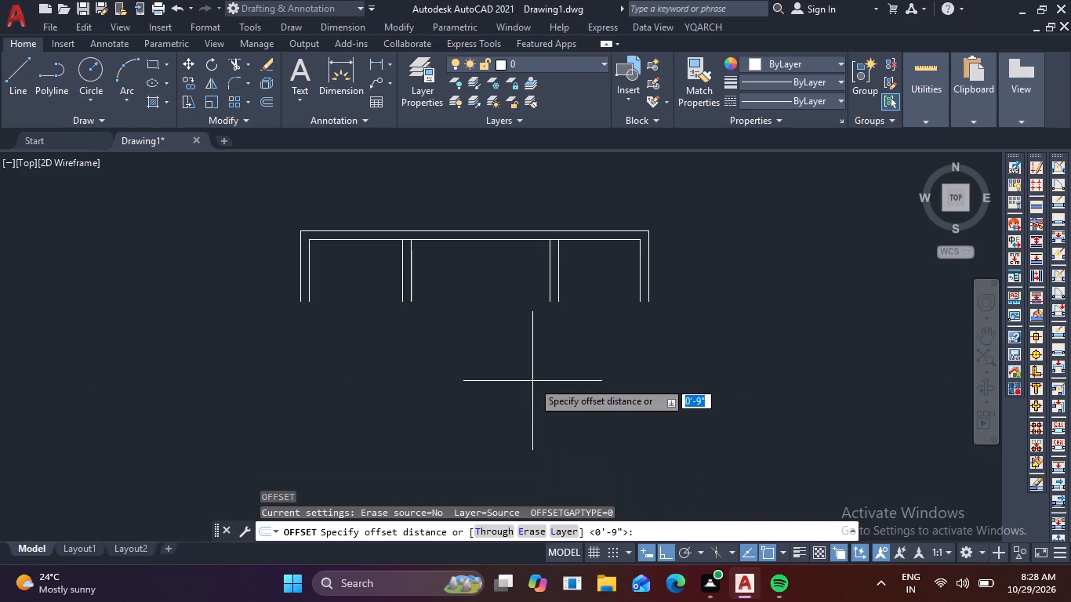
type("5'")
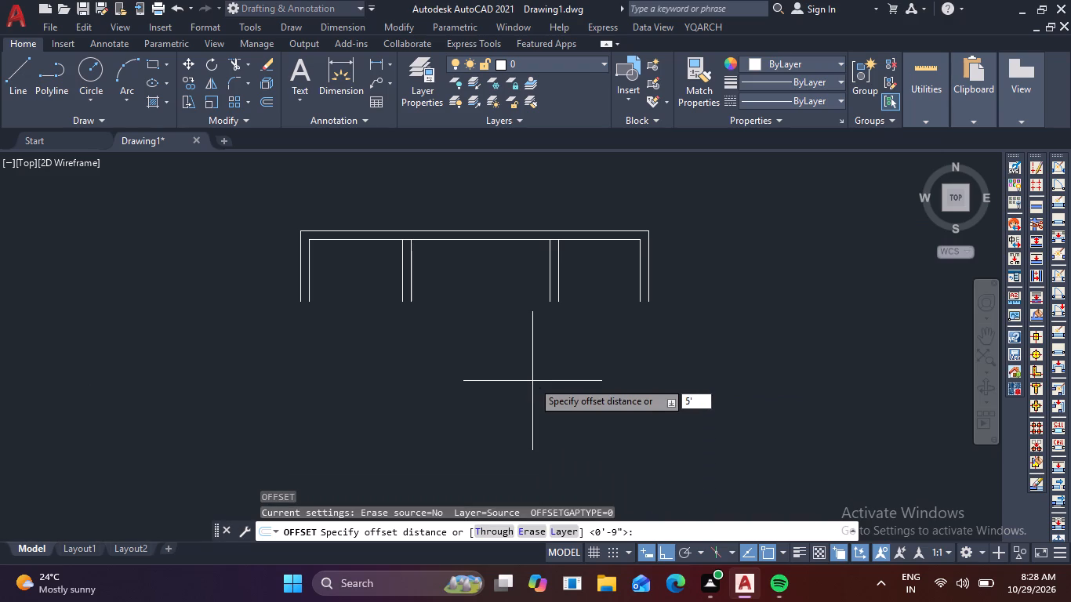
key("4")
type("-1")
type("/2")
key("shift+quotedbl")
key("Return")
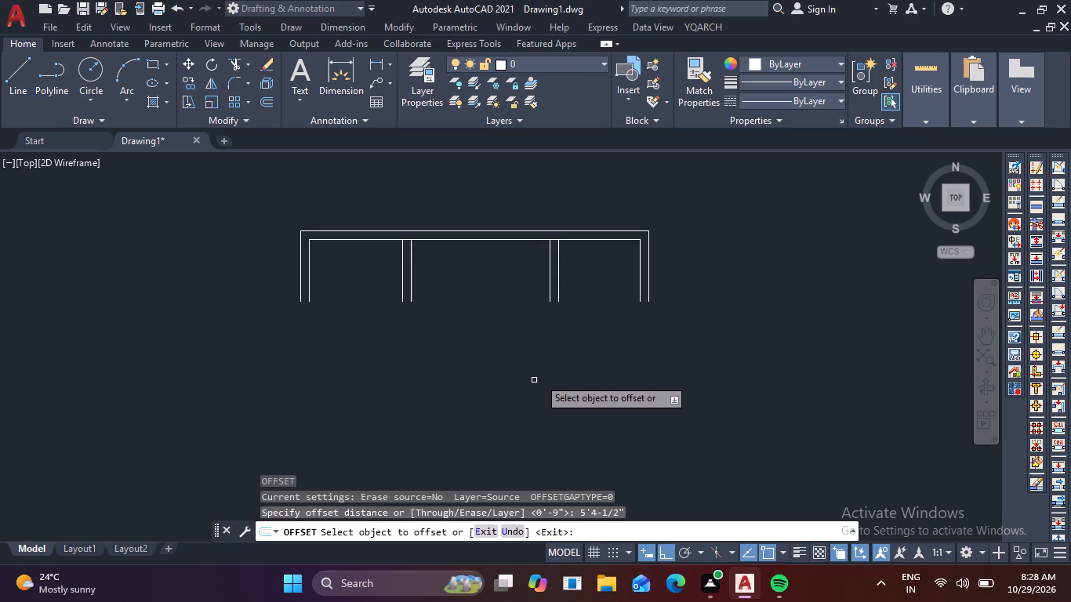
left_click(496, 238)
left_click(468, 325)
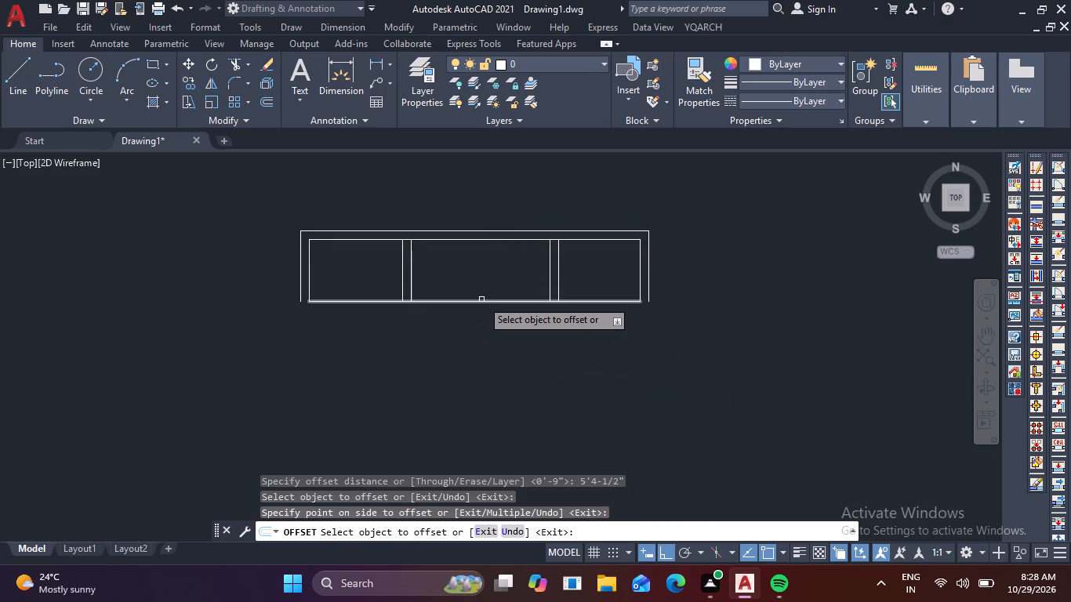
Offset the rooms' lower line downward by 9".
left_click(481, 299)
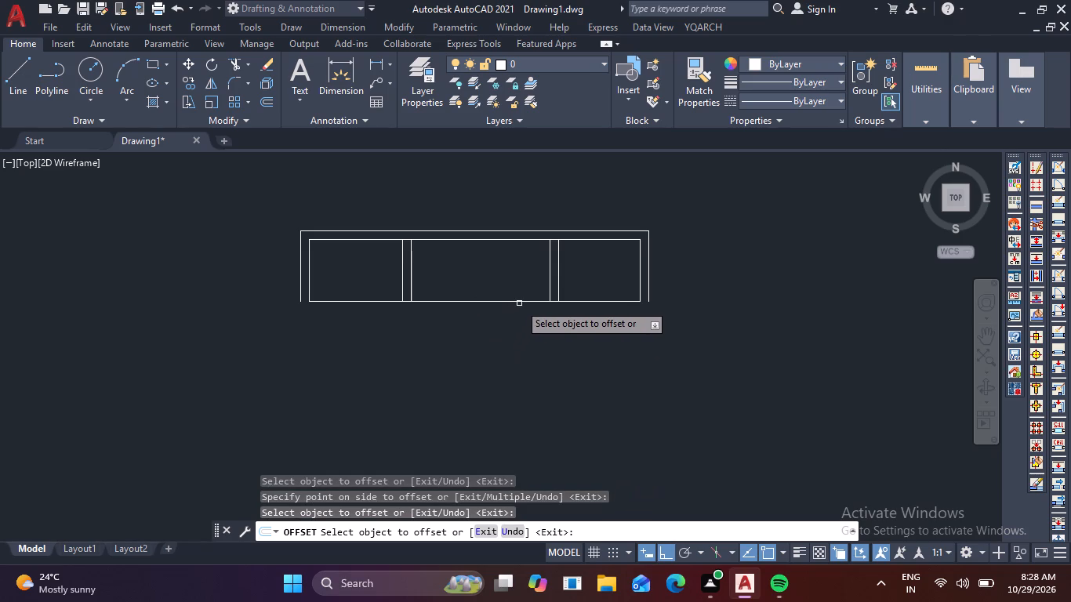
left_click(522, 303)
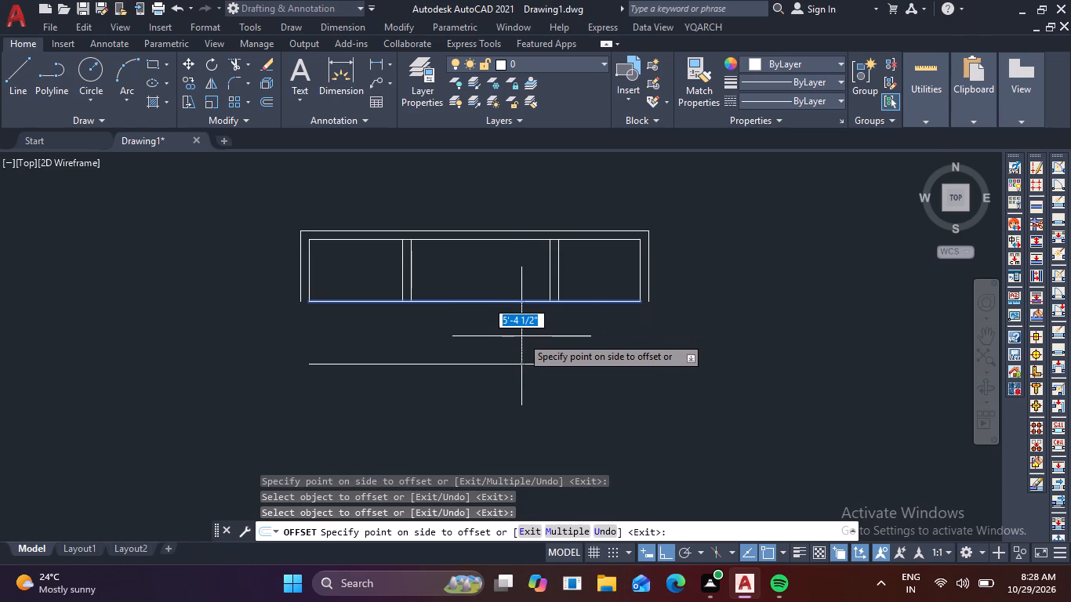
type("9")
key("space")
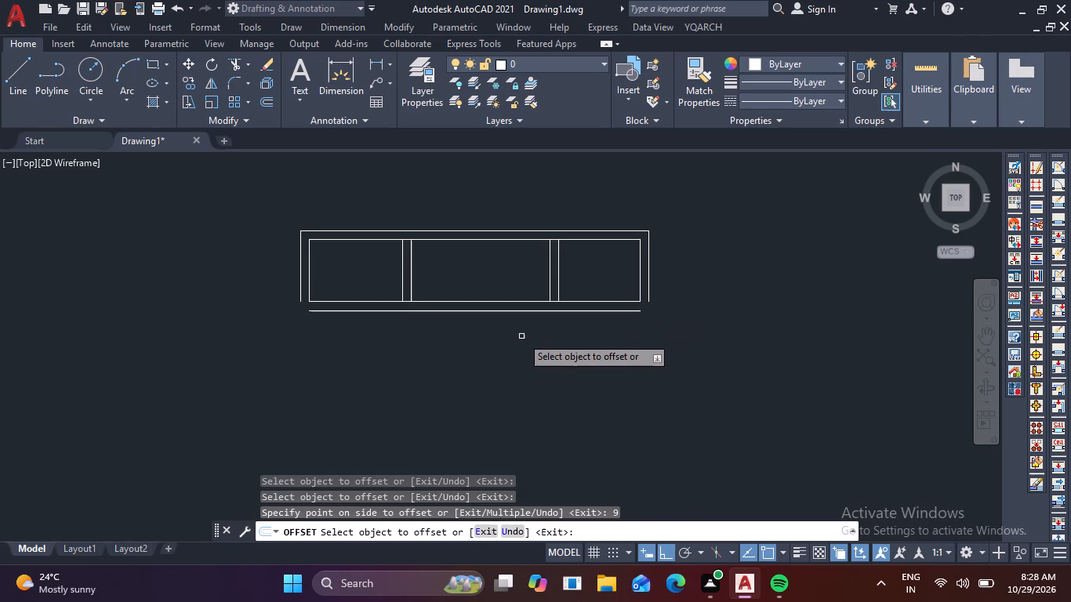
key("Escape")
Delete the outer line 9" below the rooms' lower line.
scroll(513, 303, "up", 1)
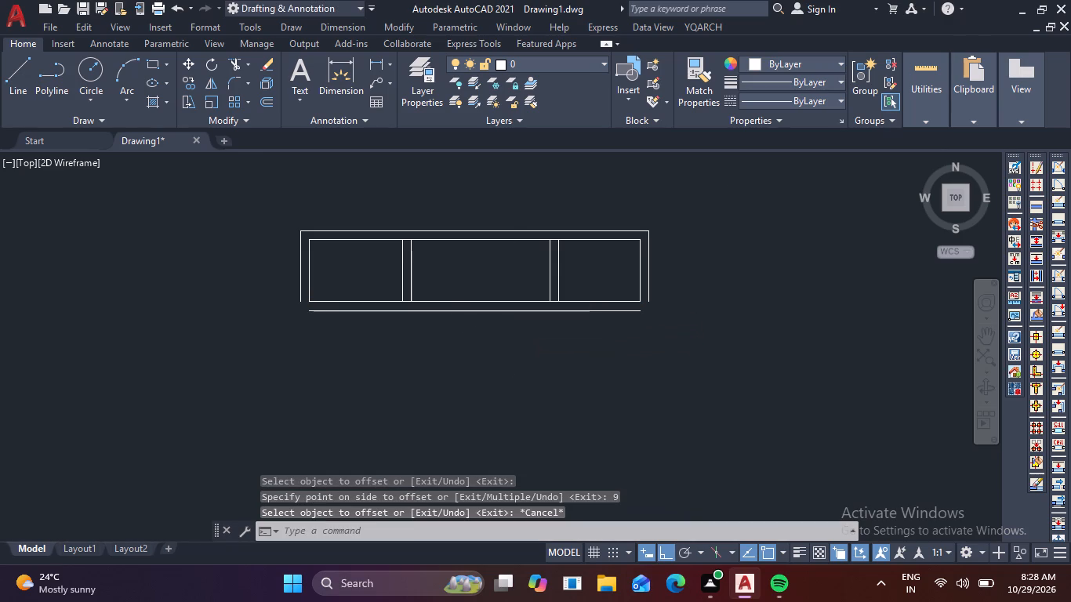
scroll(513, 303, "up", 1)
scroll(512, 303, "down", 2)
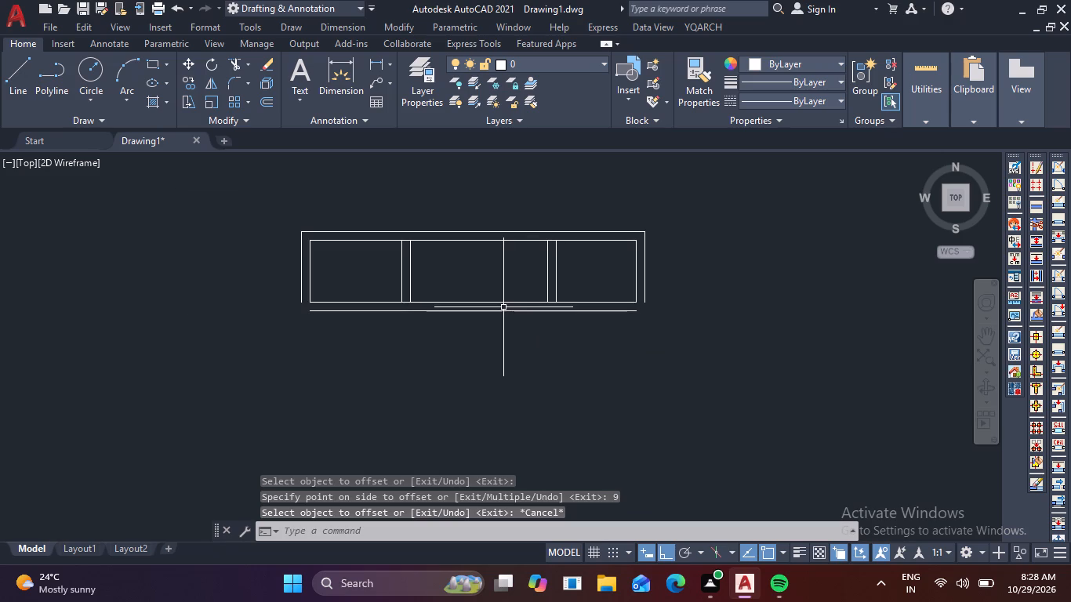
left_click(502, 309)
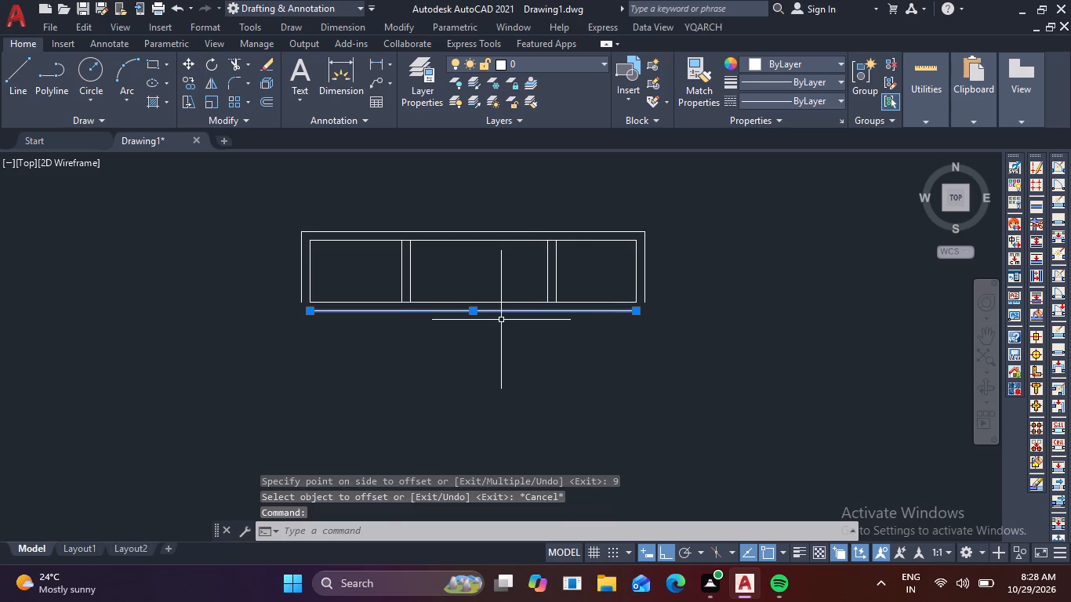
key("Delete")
Trim the rooms' lower line across both intermediate walls and the middle room, keeping only the two side room segments.
type("tr")
key("space")
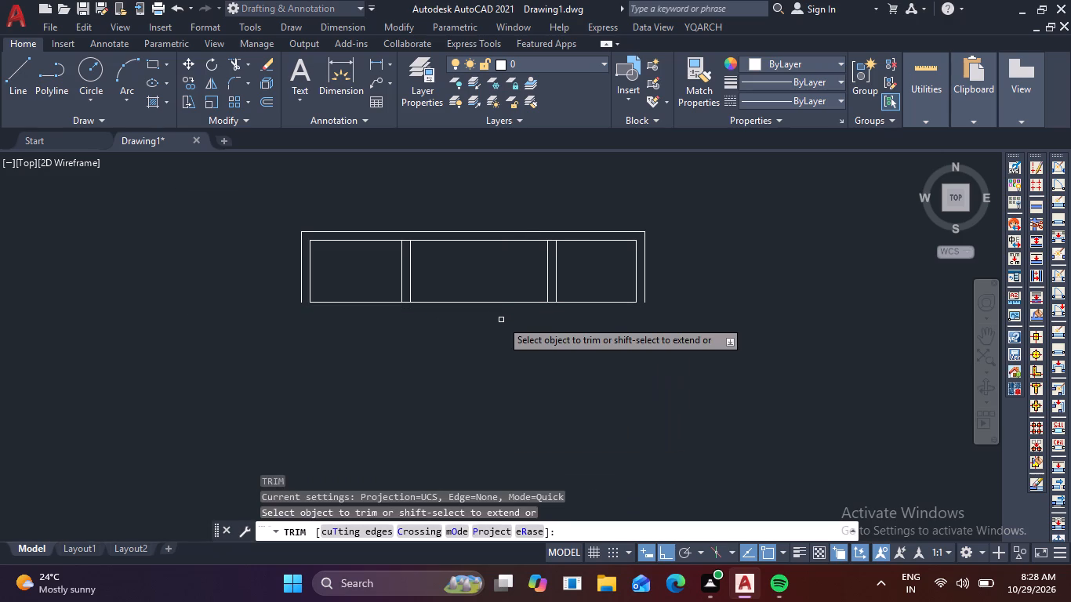
scroll(385, 299, "up", 4)
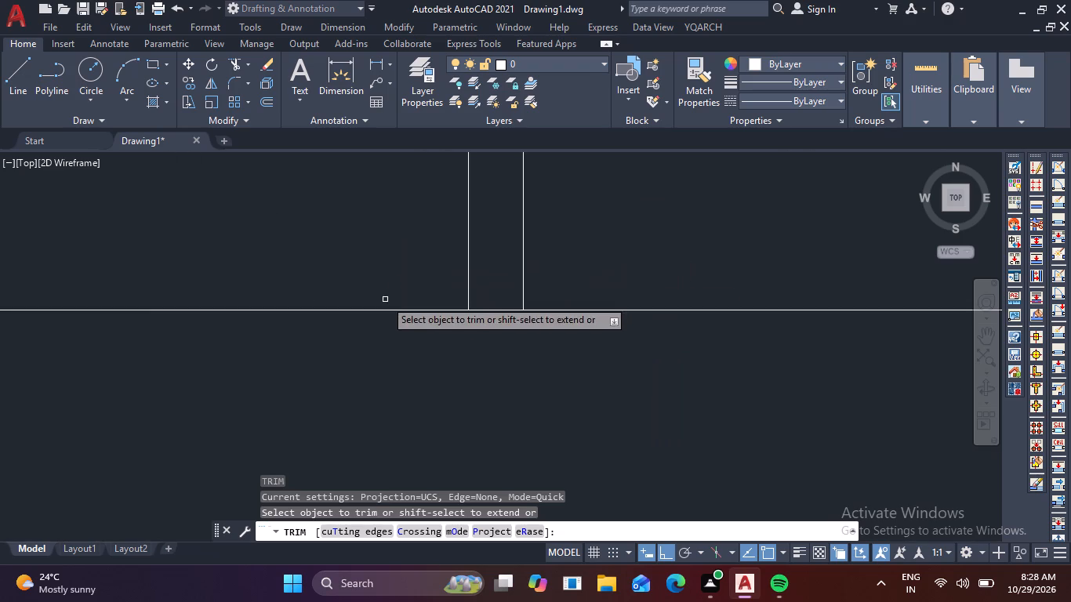
left_click(492, 309)
scroll(489, 332, "down", 6)
scroll(650, 354, "up", 2)
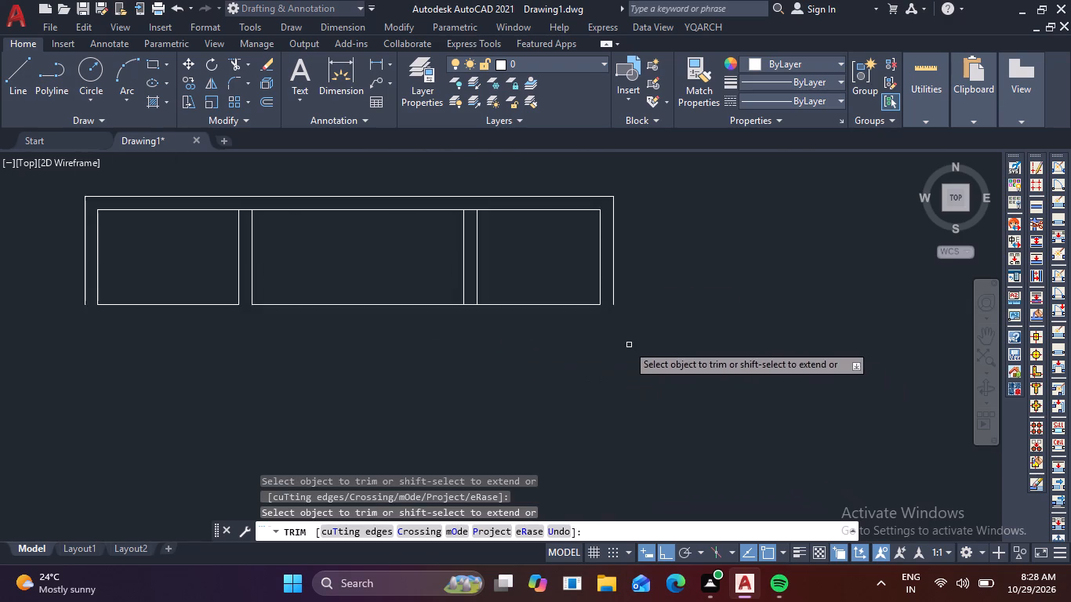
scroll(622, 343, "up", 3)
scroll(274, 293, "down", 2)
middle_click_drag(319, 314, 586, 385)
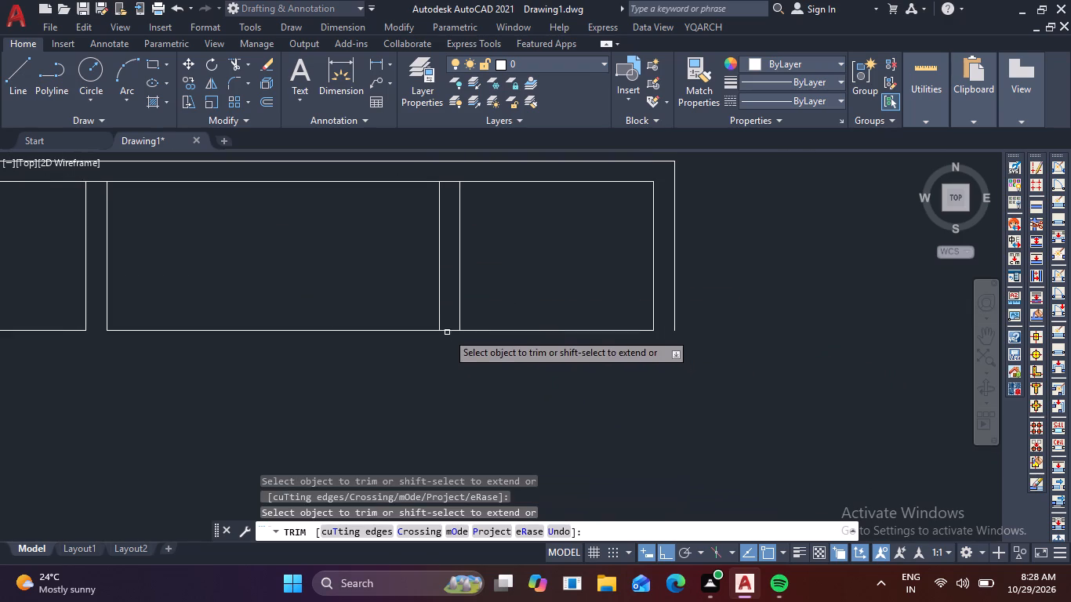
left_click(451, 328)
left_click(370, 327)
left_click(368, 339)
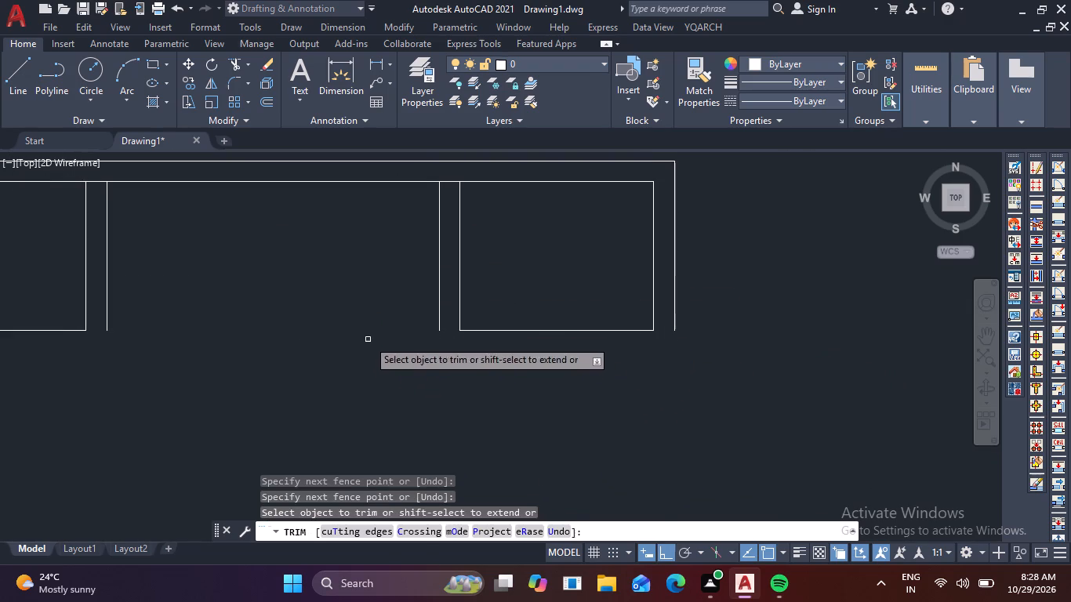
key("Escape")
Offset the inner top wall line downward by 5' for the middle room's lower line.
scroll(352, 390, "down", 3)
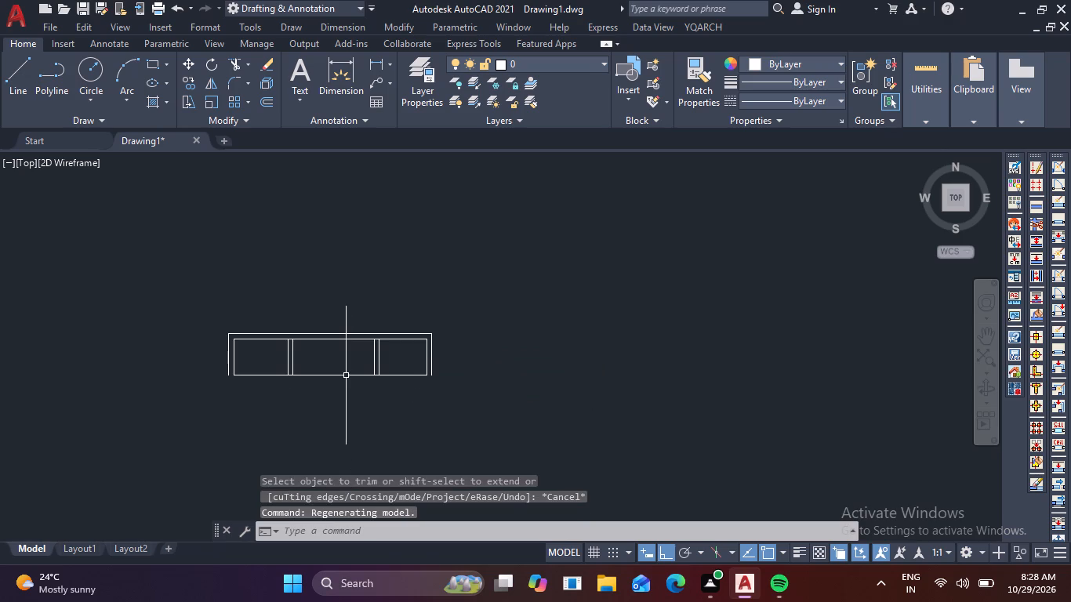
key("o")
key("Return")
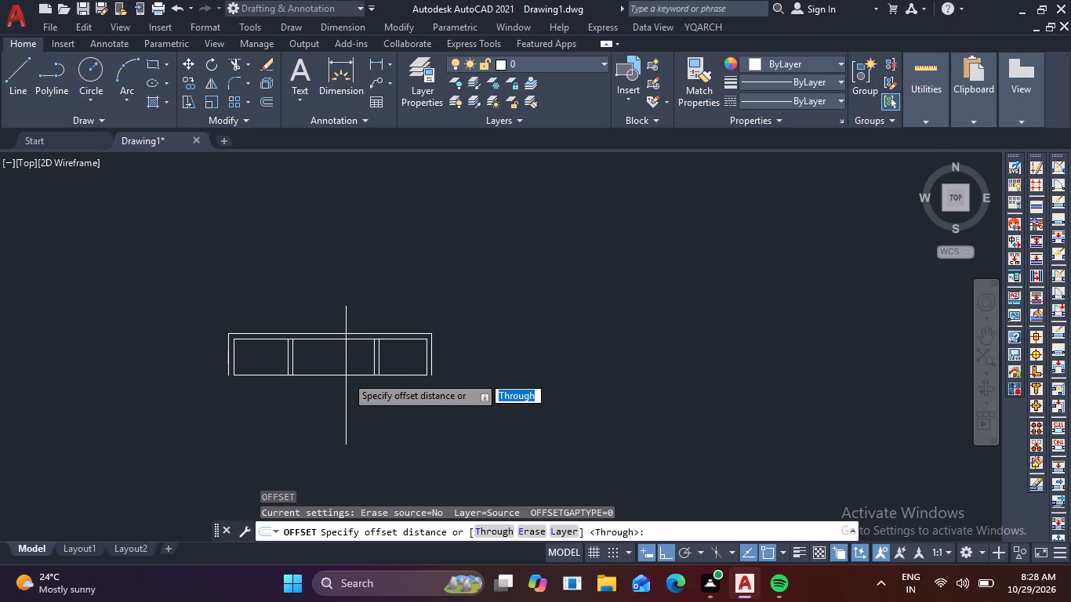
key("5")
key("apostrophe")
key("Return")
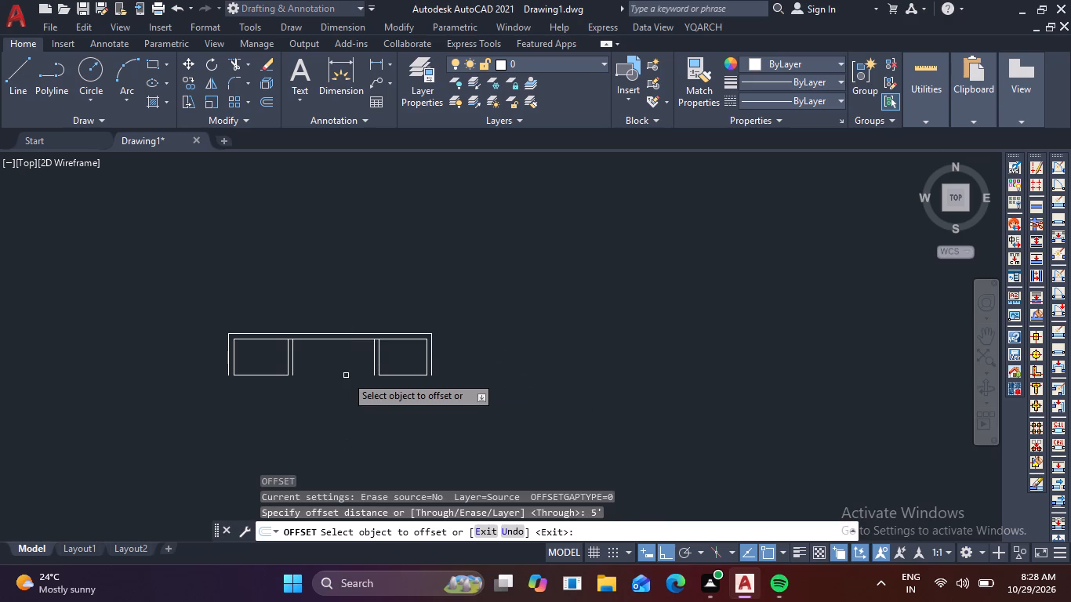
scroll(370, 339, "up", 2)
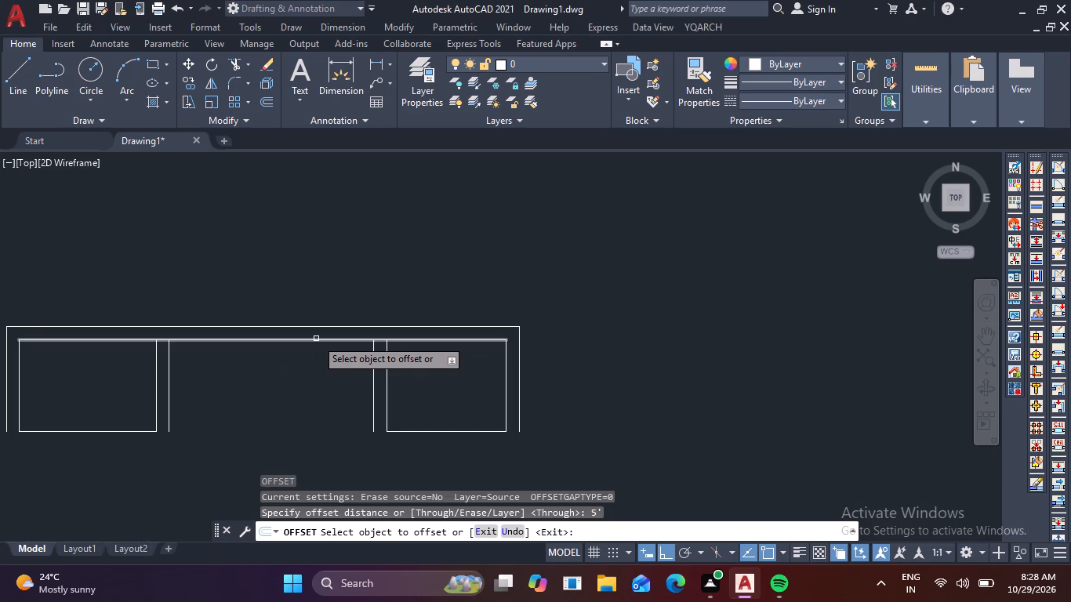
left_click(316, 339)
left_click(307, 391)
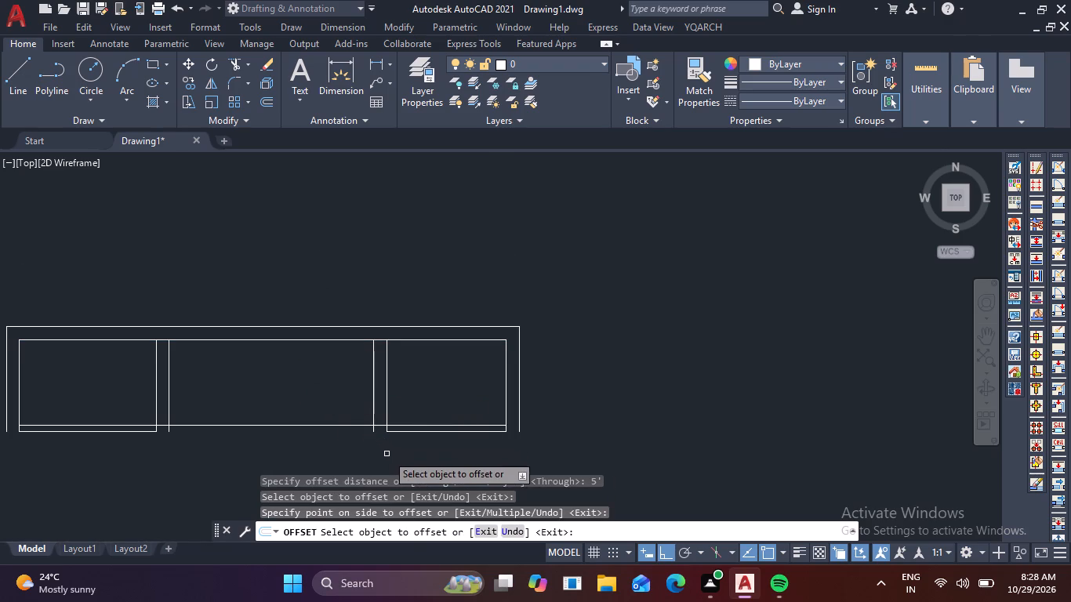
key("Escape")
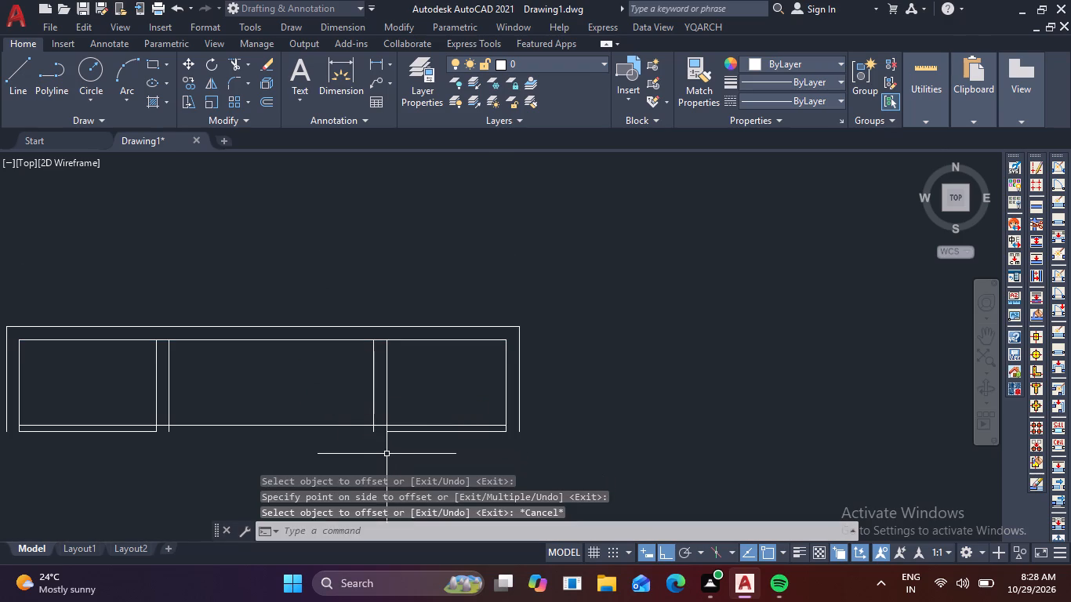
Trim the 5' offset line out of both side rooms and both intermediate walls, leaving only the middle room segment.
type("tr")
key("space")
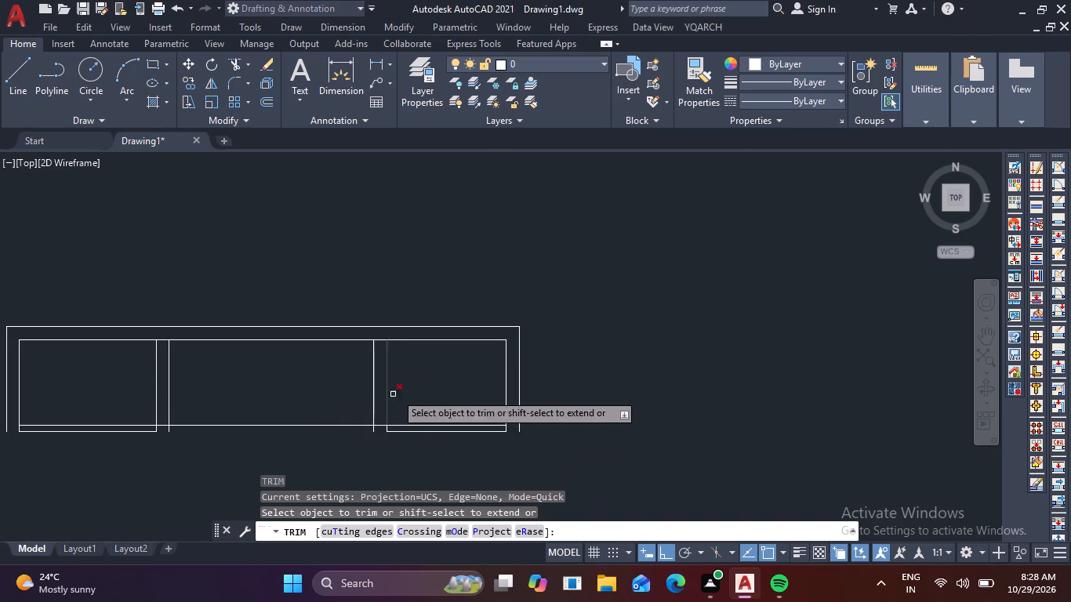
scroll(441, 401, "up", 3)
scroll(423, 422, "down", 1)
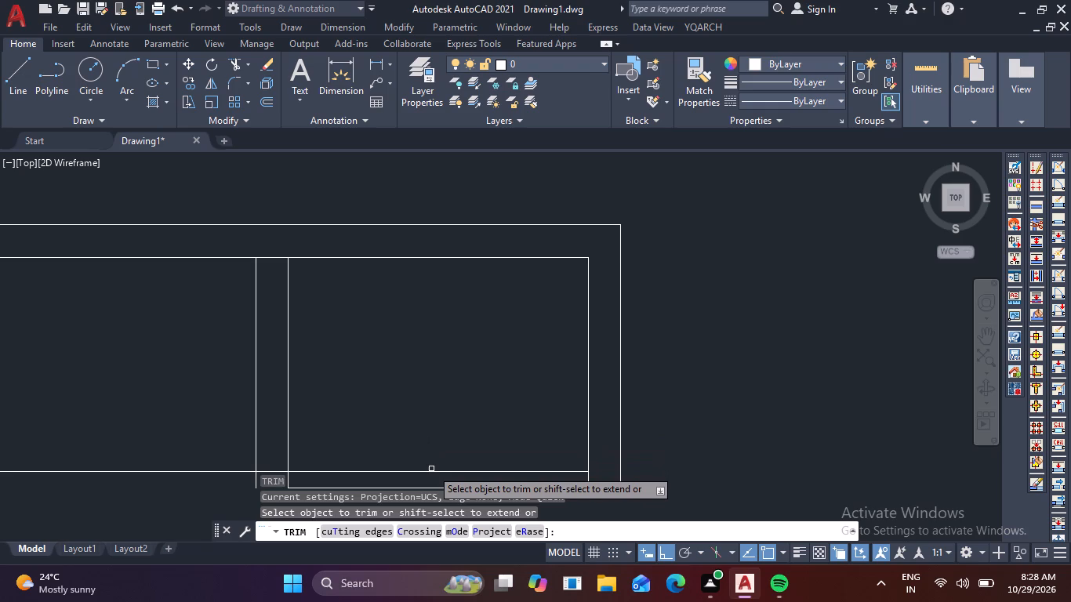
left_click(433, 473)
scroll(459, 419, "down", 2)
middle_click_drag(532, 407, 548, 407)
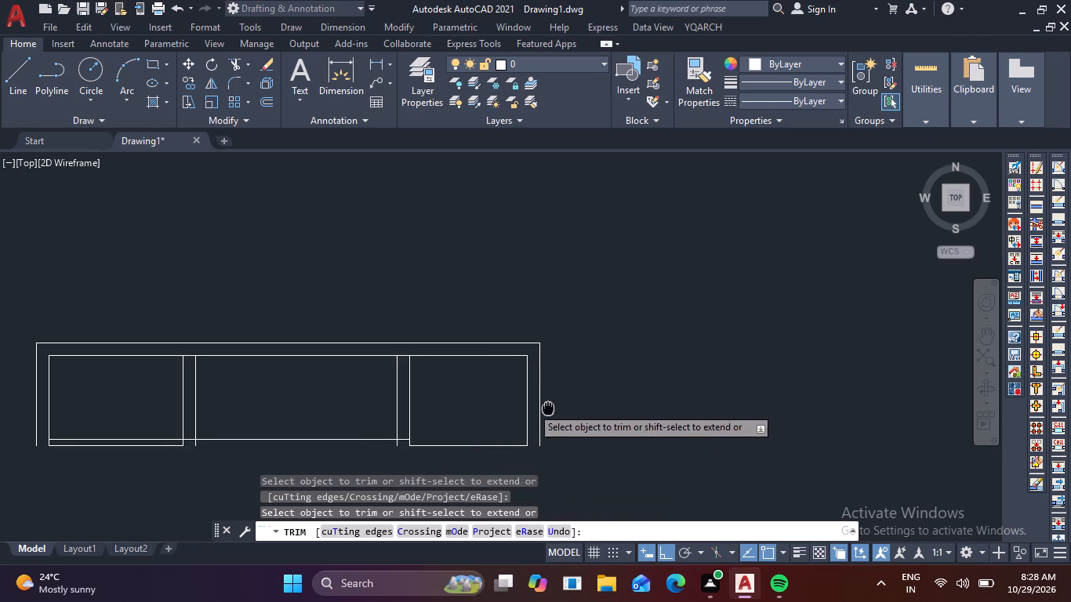
middle_click_drag(548, 407, 553, 407)
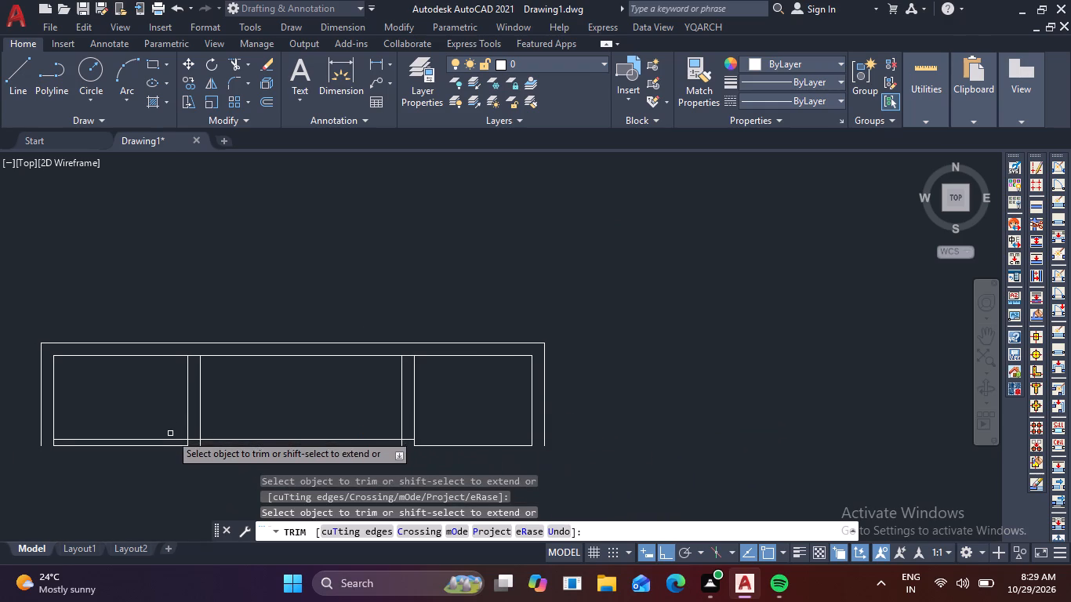
left_click(172, 441)
scroll(219, 442, "up", 2)
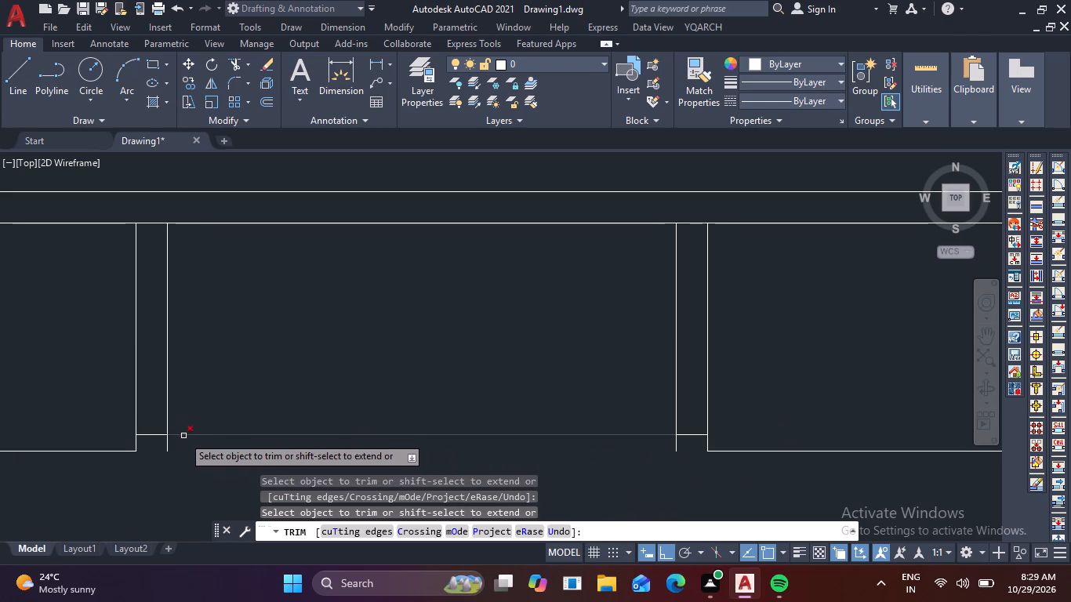
left_click(150, 433)
left_click(150, 438)
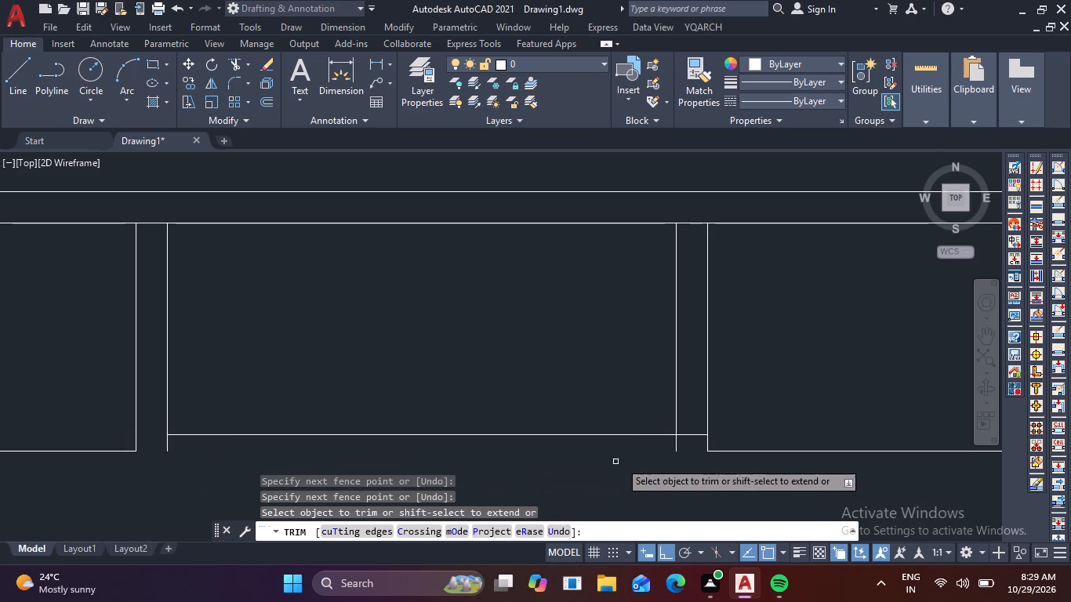
left_click(694, 423)
left_click(692, 445)
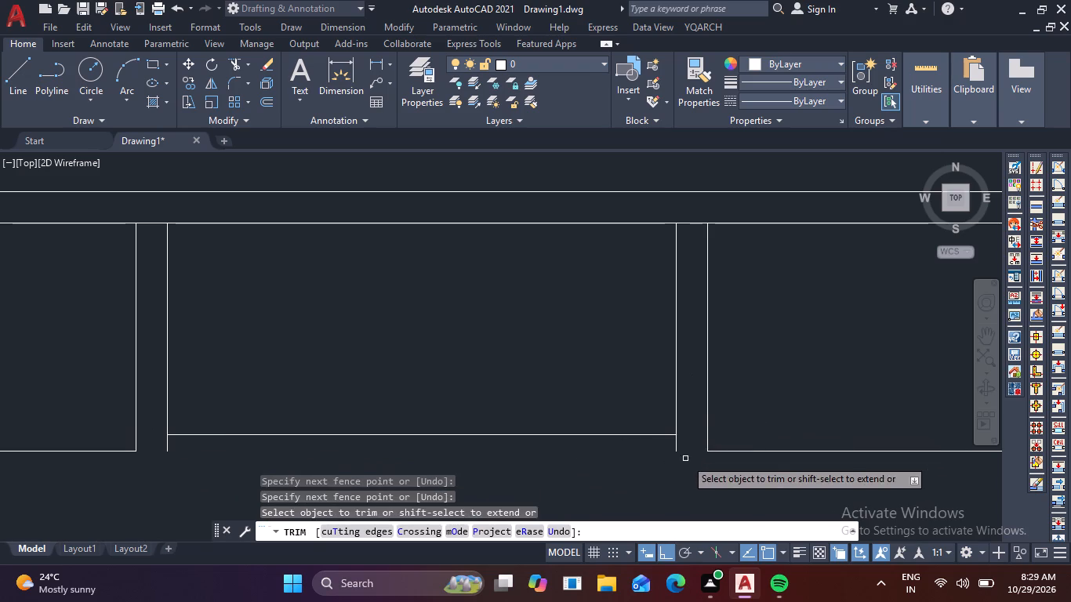
scroll(683, 466, "down", 2)
key("Escape")
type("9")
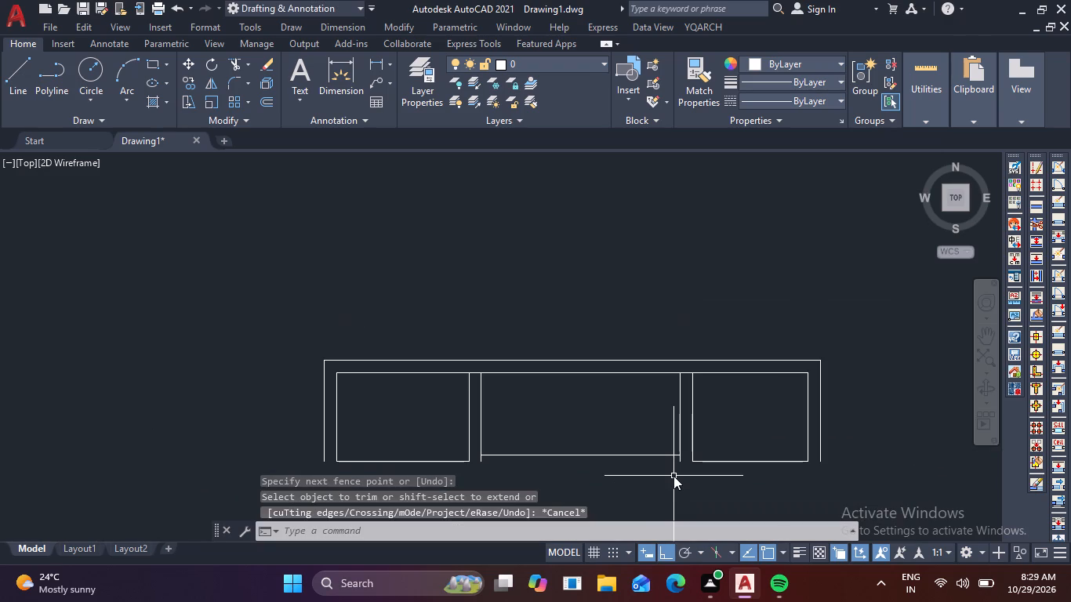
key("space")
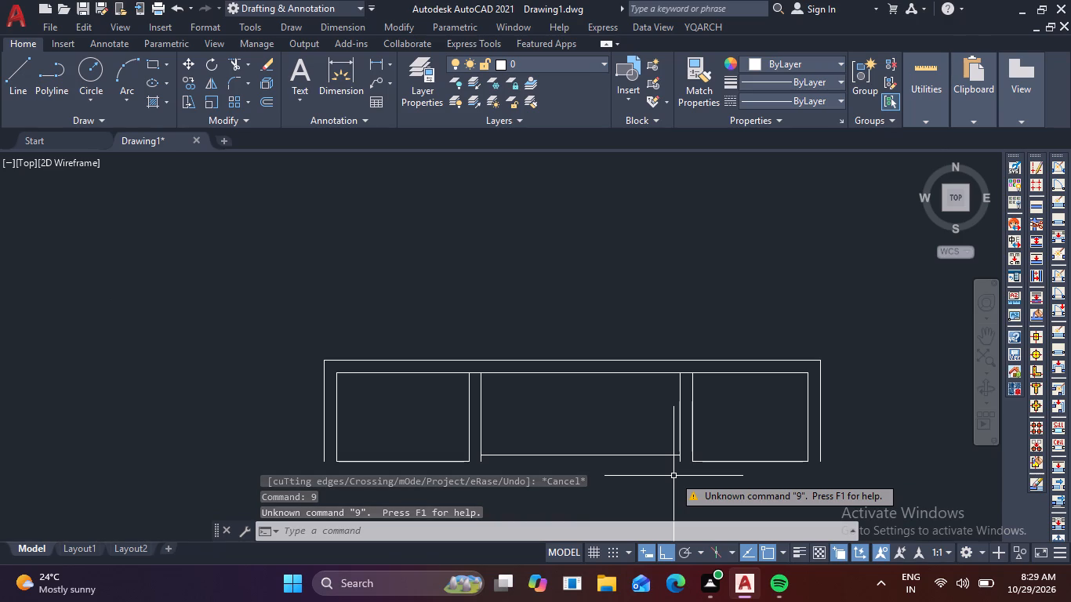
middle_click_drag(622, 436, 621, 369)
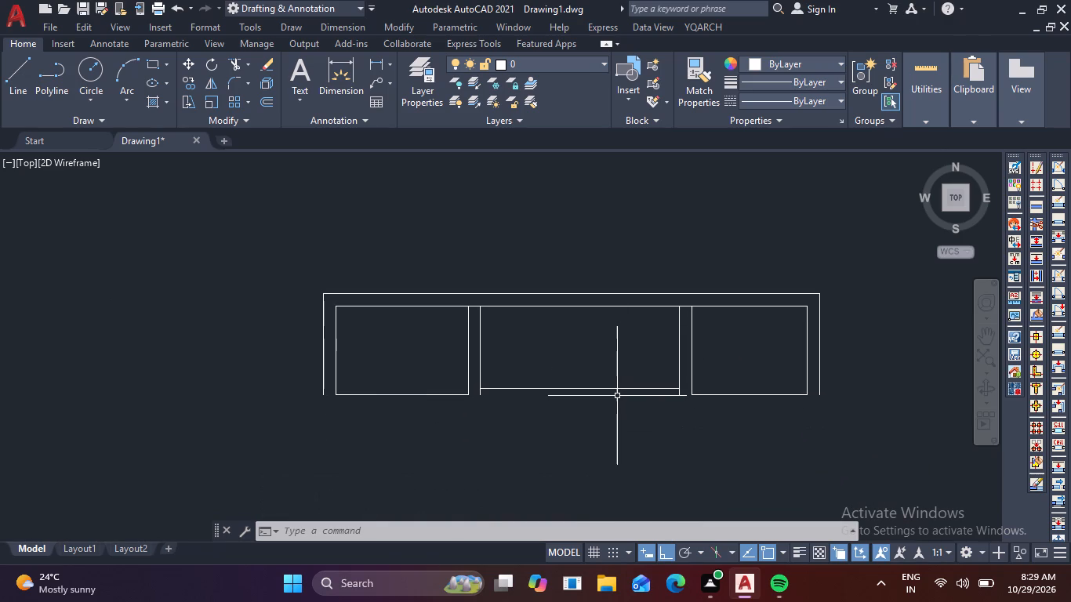
Offset the middle room's lower line downward by 9" for the outer face of the lower wall.
key("Escape")
key("o")
key("Return")
type("9")
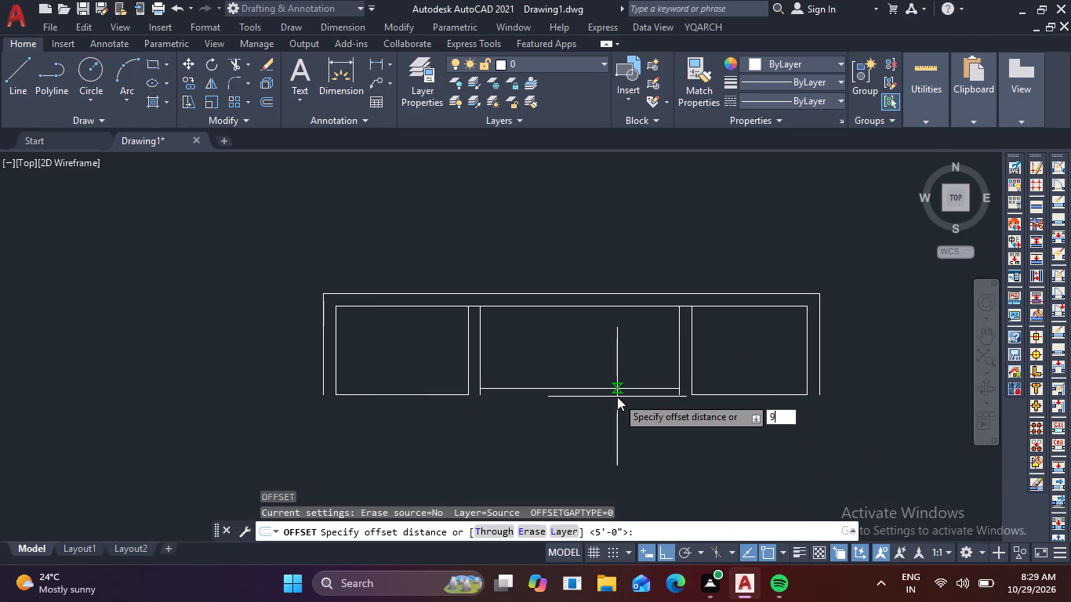
key("space")
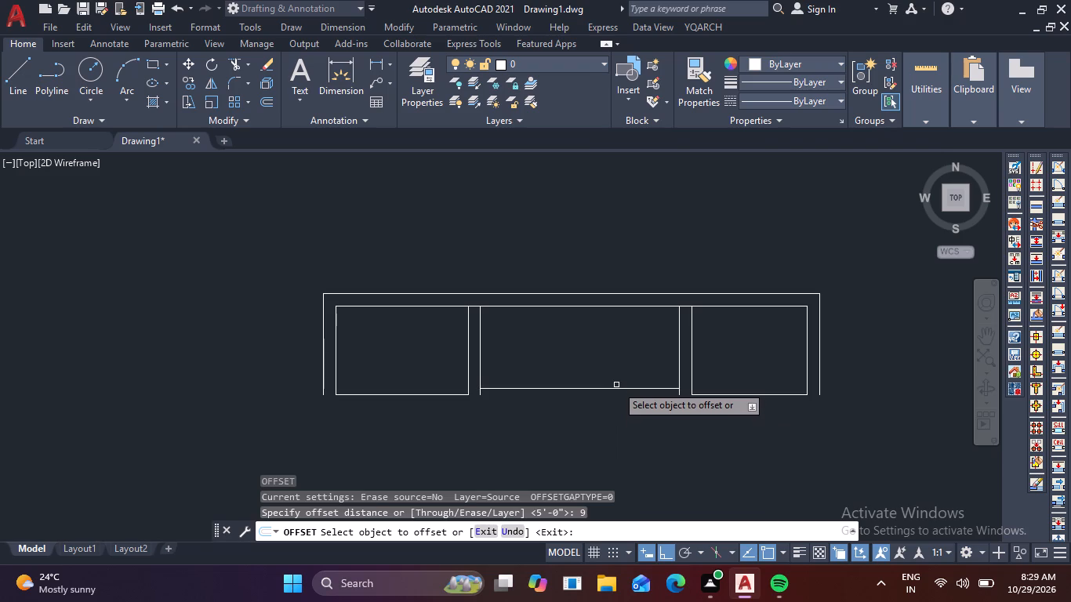
left_click(613, 387)
left_click(628, 439)
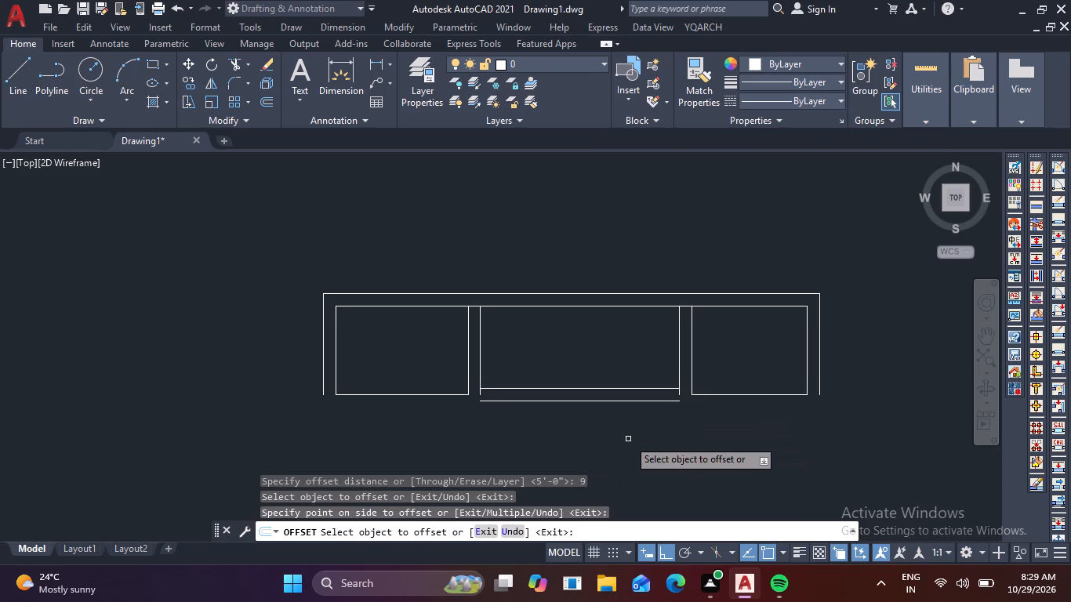
scroll(444, 418, "up", 2)
key("Escape")
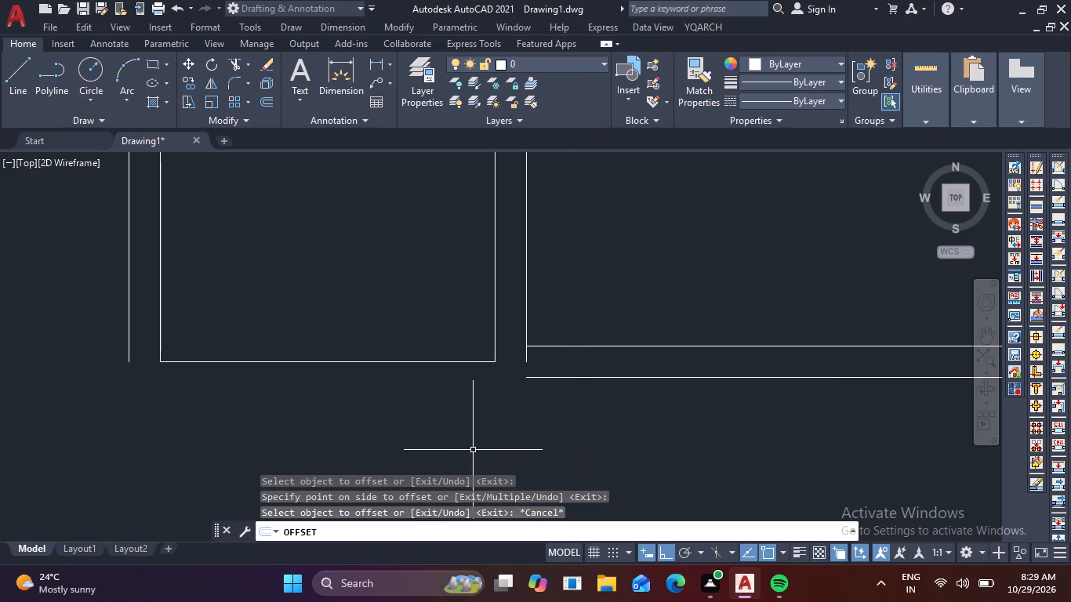
Fillet the 9" offset line at radius 0 with the left and right outer wall lines to close both lower corners.
type("f")
key("space")
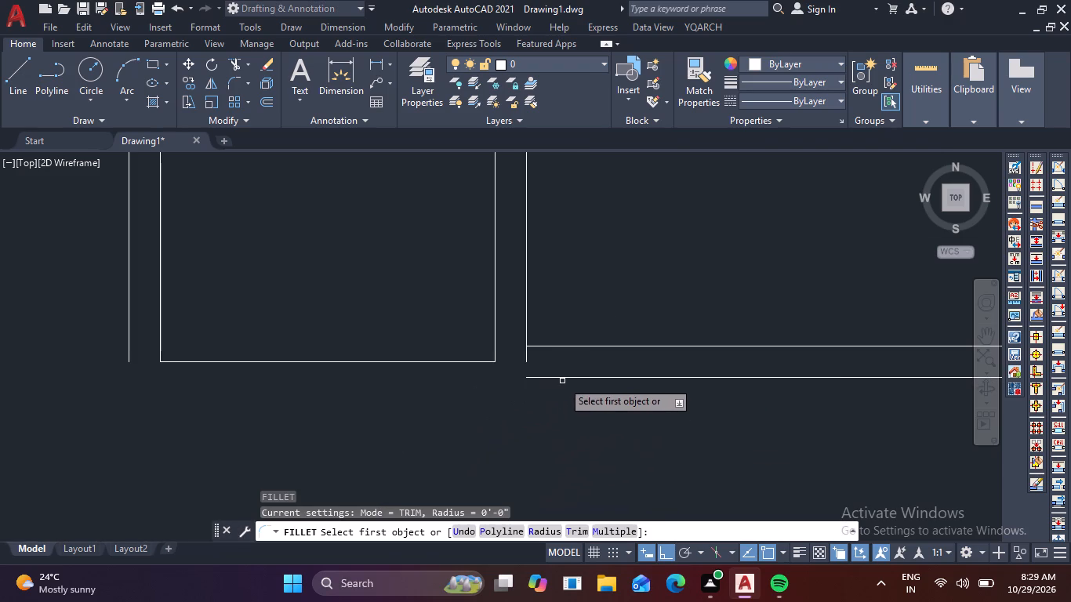
left_click(565, 377)
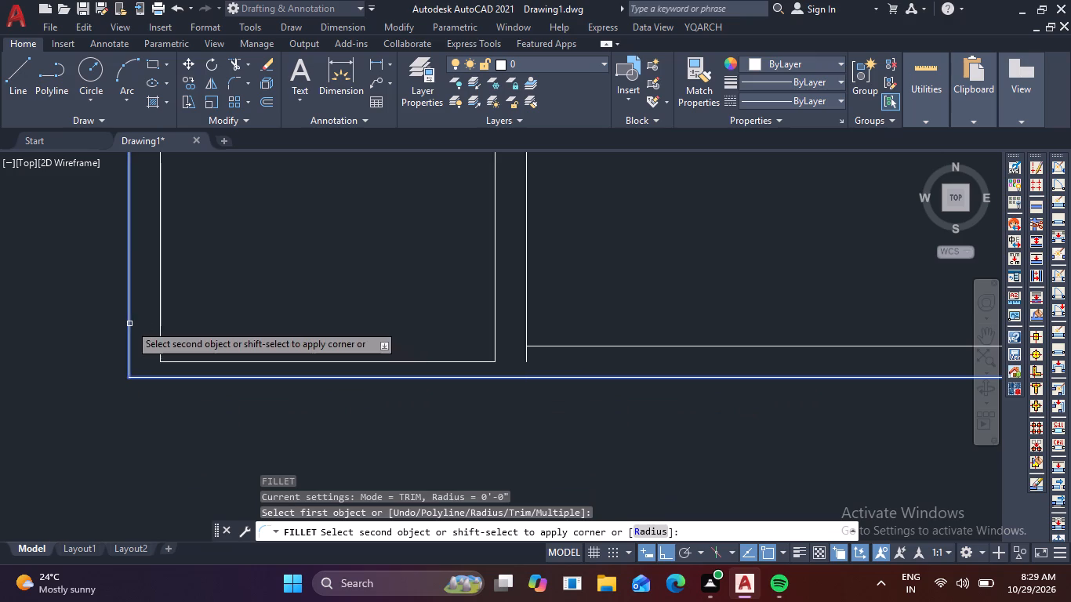
left_click(129, 324)
scroll(492, 434, "down", 1)
middle_click_drag(663, 432, 399, 344)
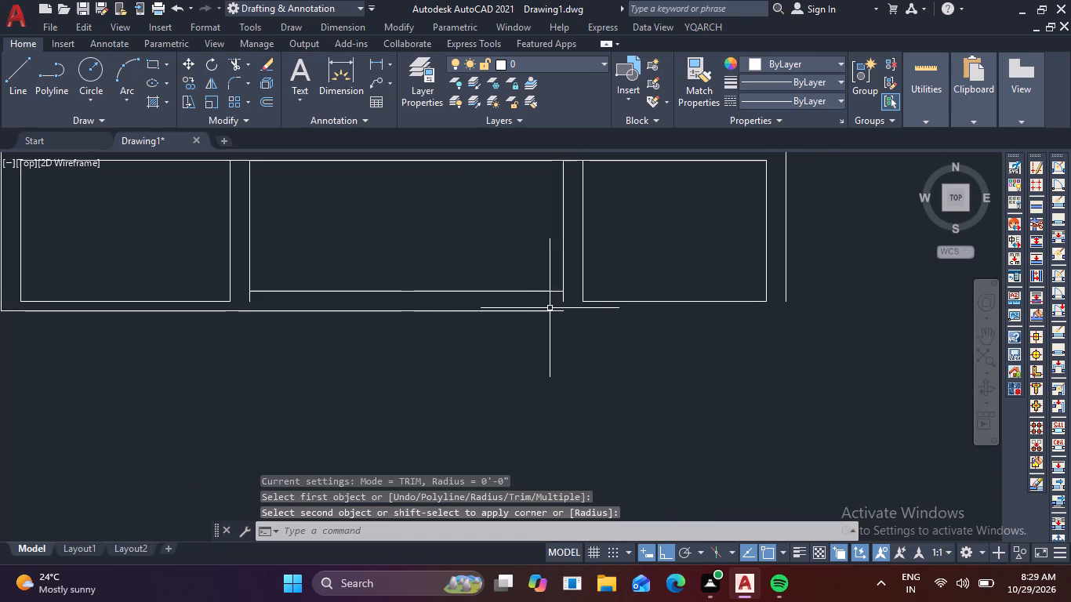
key("space")
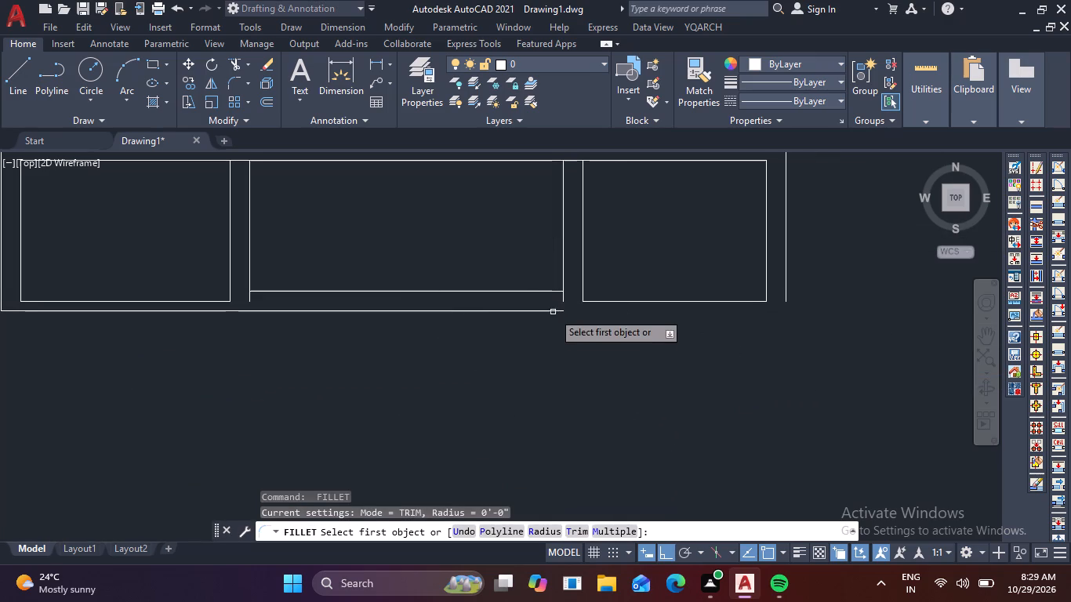
left_click(553, 311)
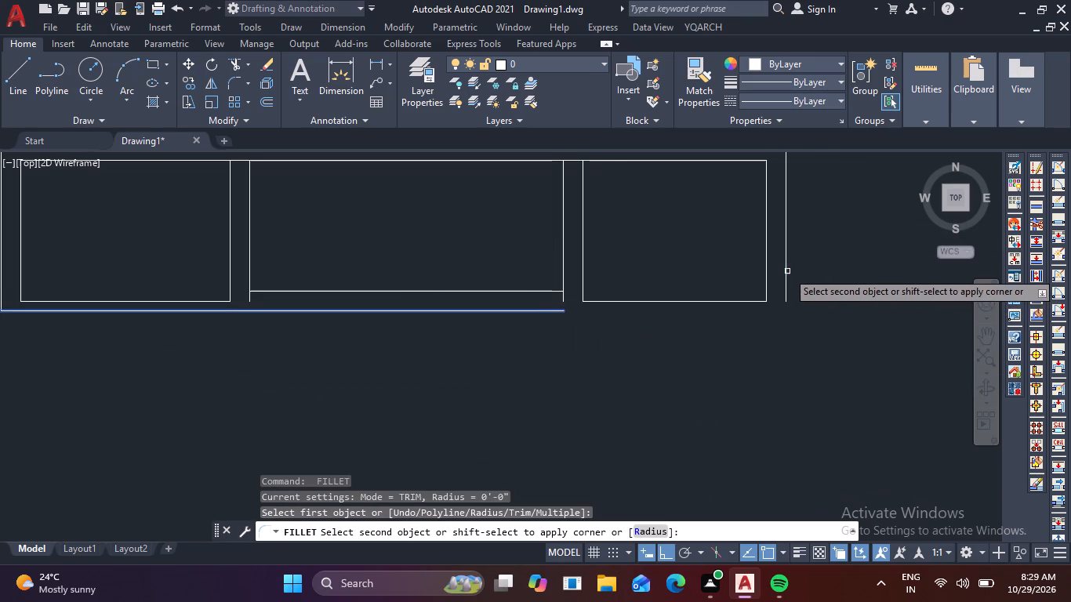
left_click(785, 270)
key("Escape")
Trim the short ends of the middle room's two side lines that project below its lower line.
type("tr")
key("space")
scroll(585, 305, "up", 2)
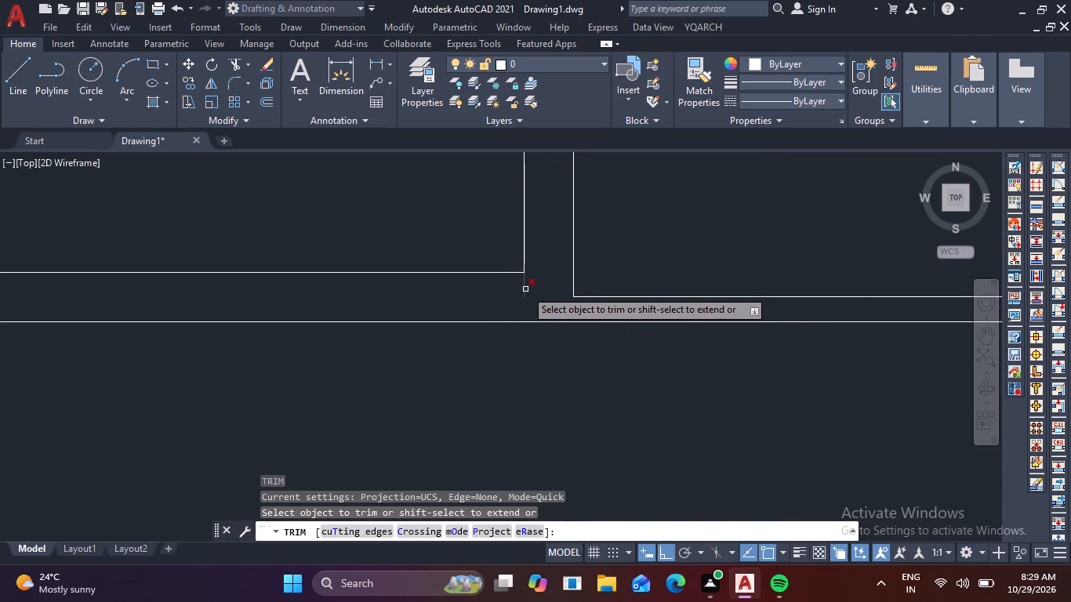
left_click(525, 289)
left_click(514, 286)
scroll(512, 288, "down", 4)
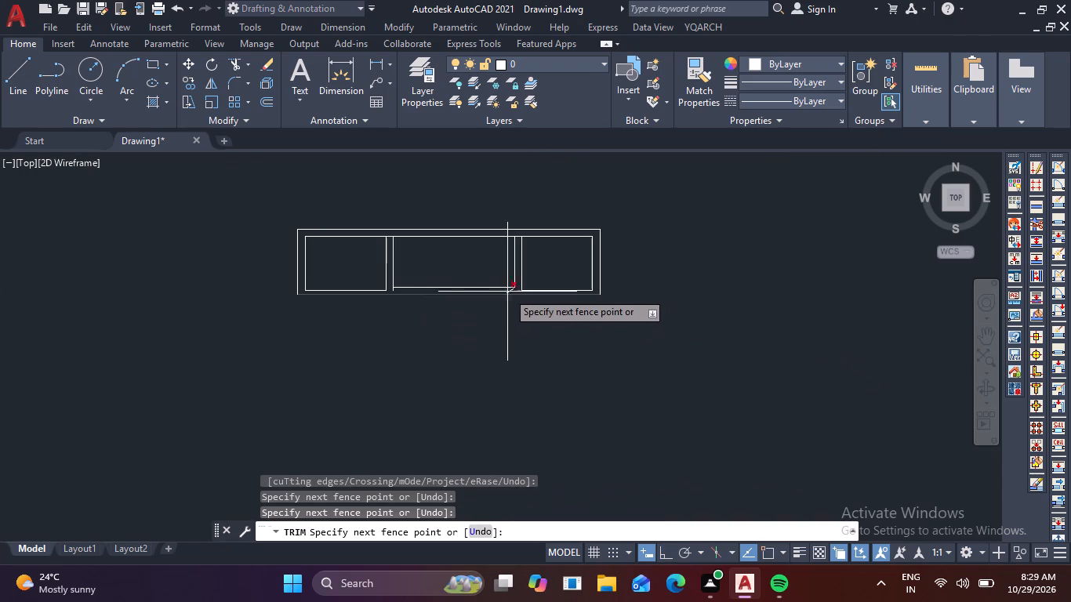
scroll(513, 288, "up", 4)
left_click(469, 310)
scroll(445, 296, "down", 1)
middle_click_drag(445, 296, 782, 299)
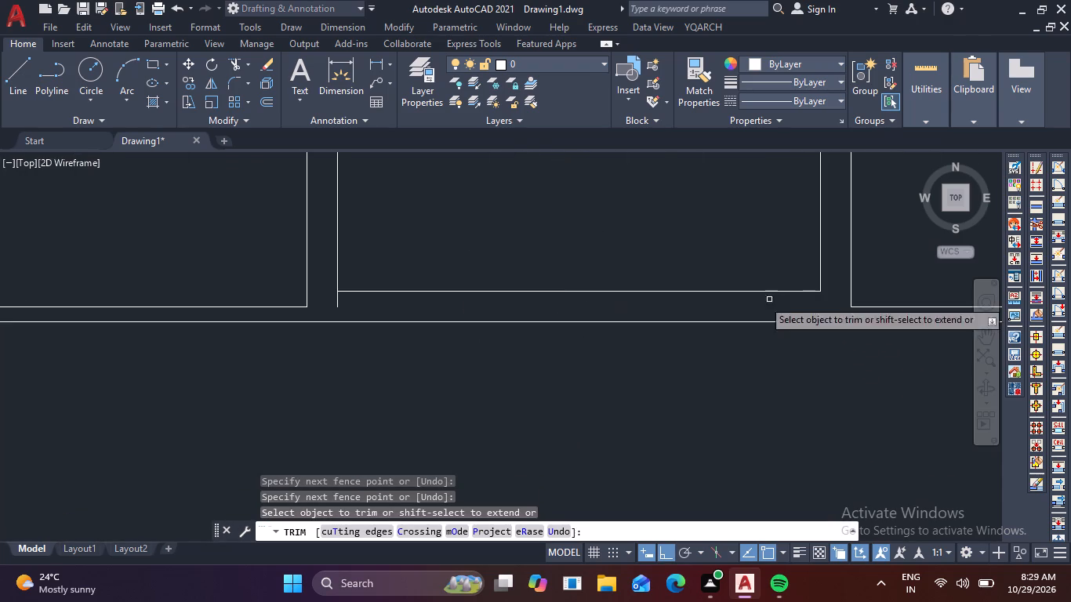
scroll(338, 305, "up", 3)
left_click(275, 296)
left_click(340, 297)
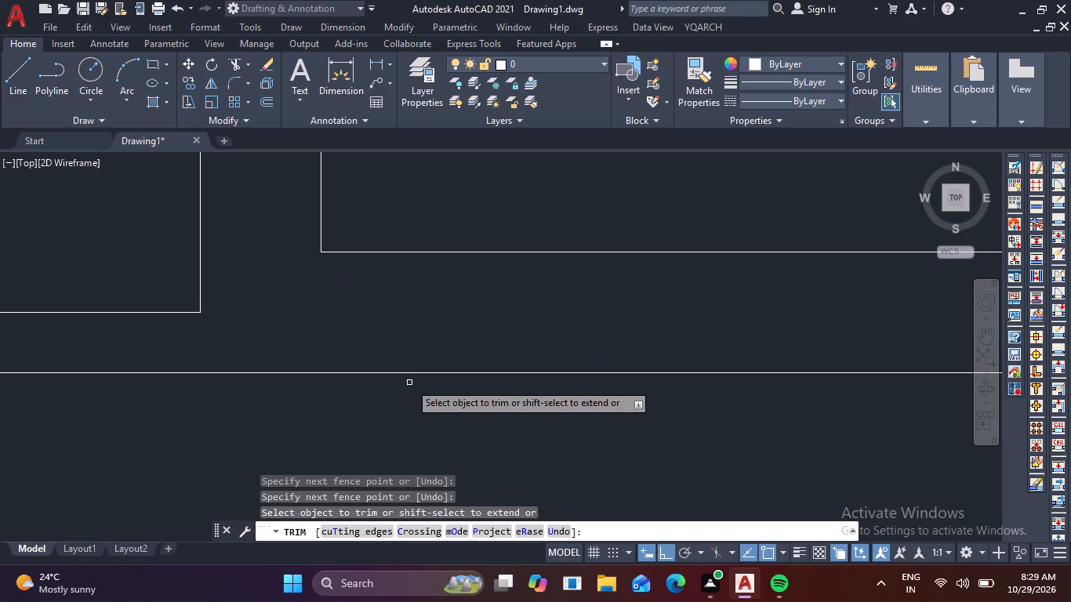
key("Escape")
Offset the outer lower wall line of the room row downward by 13'.
scroll(422, 397, "down", 5)
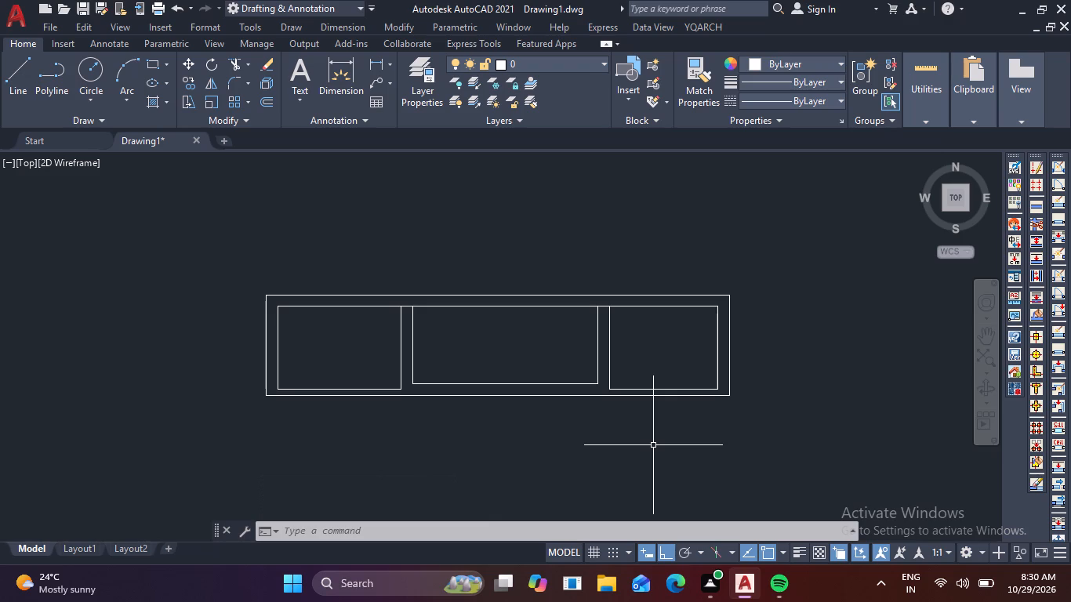
key("o")
key("Return")
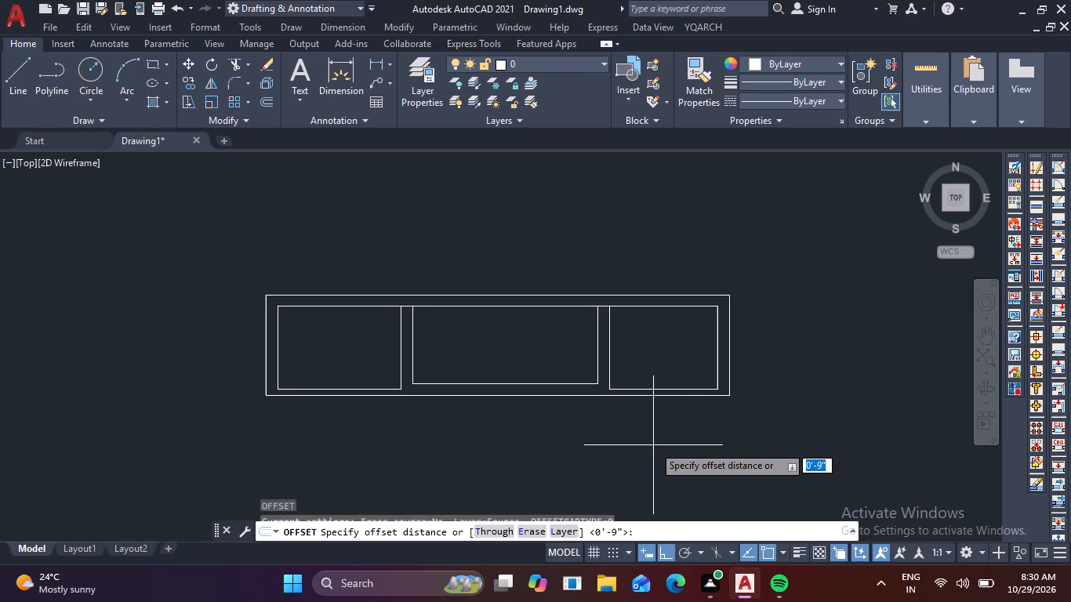
type("13'")
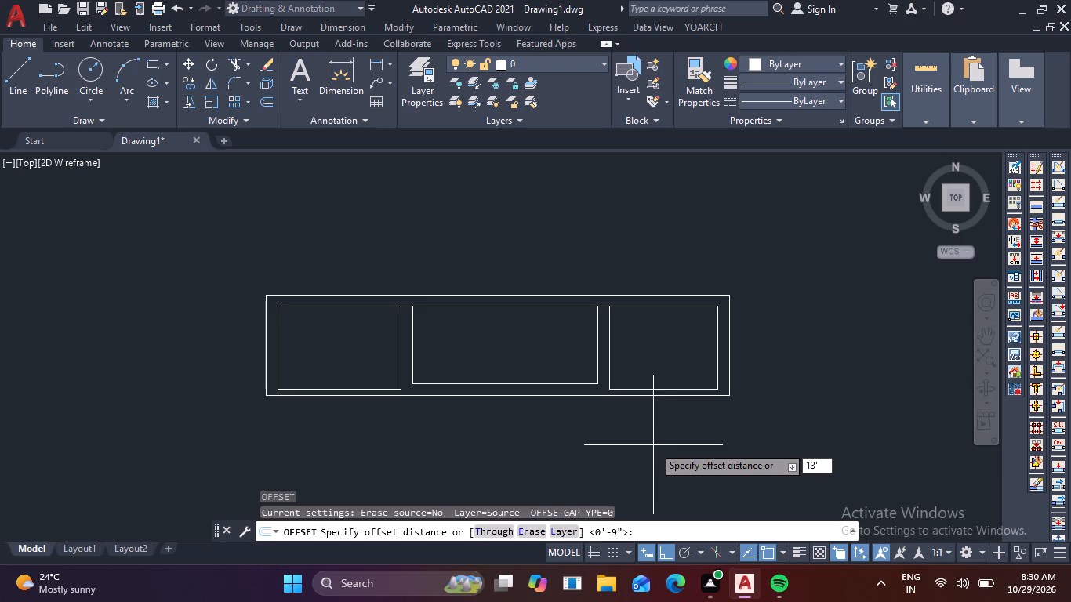
key("Return")
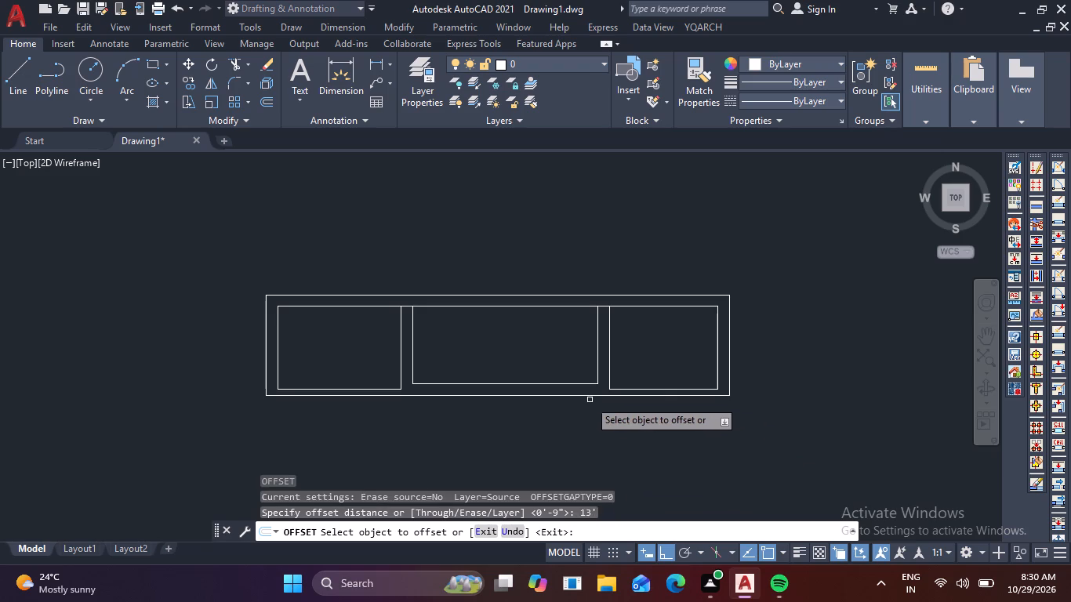
left_click(586, 395)
left_click(572, 454)
Offset the new line 13' below the rooms downward by 9" for the bottom wall's outer face.
scroll(572, 454, "down", 1)
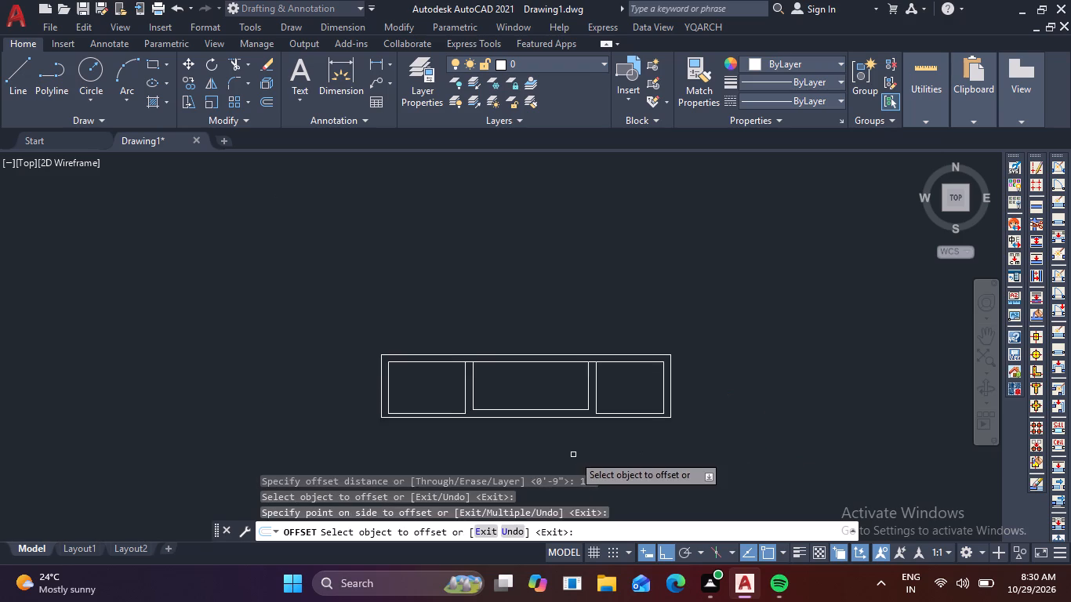
middle_click_drag(573, 455, 604, 161)
left_click(610, 248)
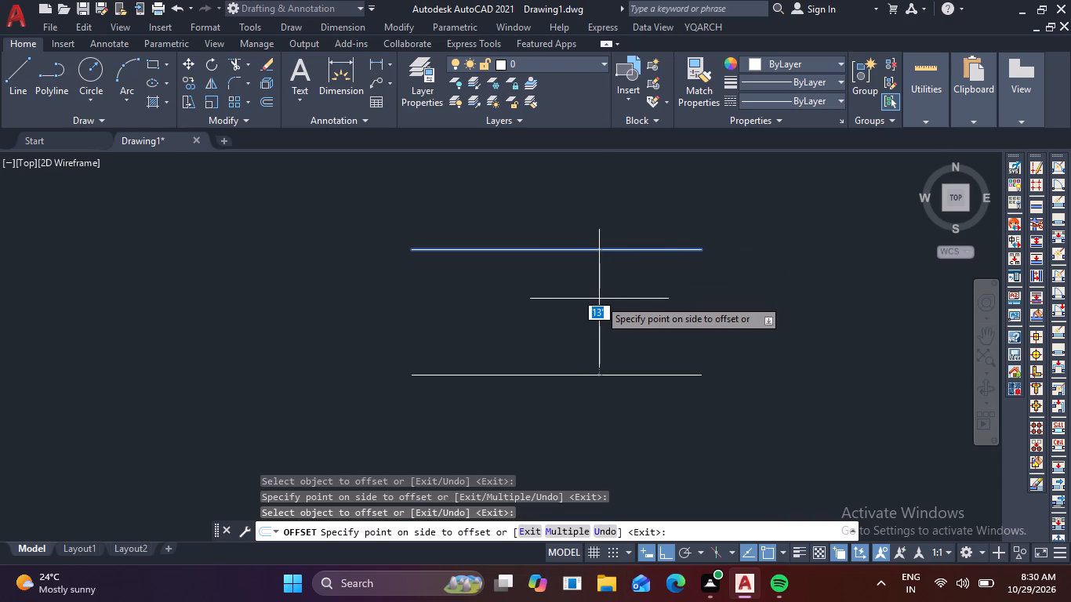
type("9")
key("space")
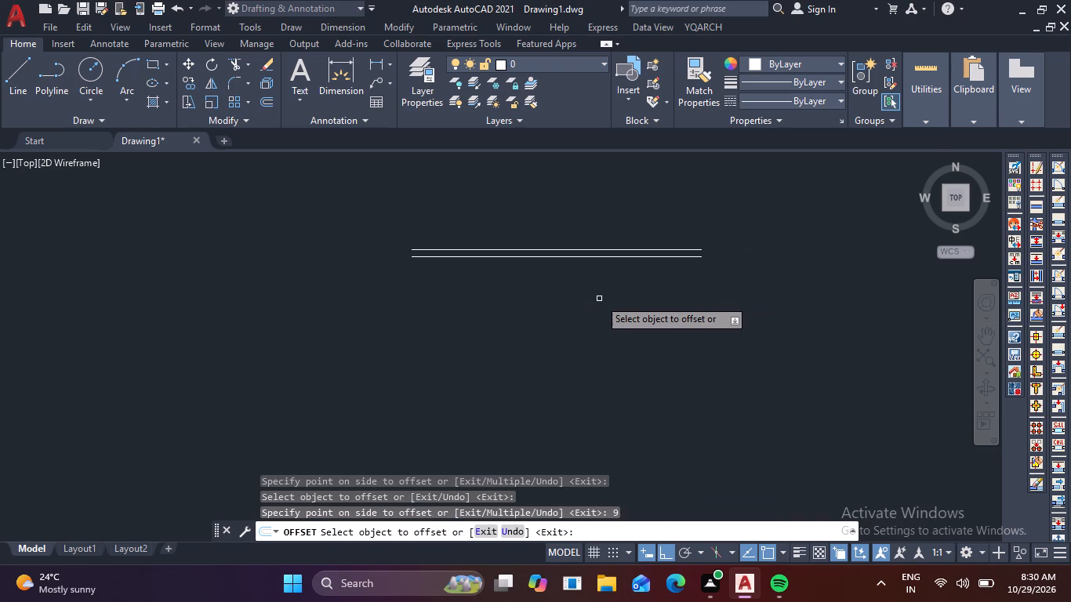
key("Escape")
Fillet the lowest line at radius 0 with the left and right outer wall lines to form the bottom outer corners.
scroll(599, 299, "down", 2)
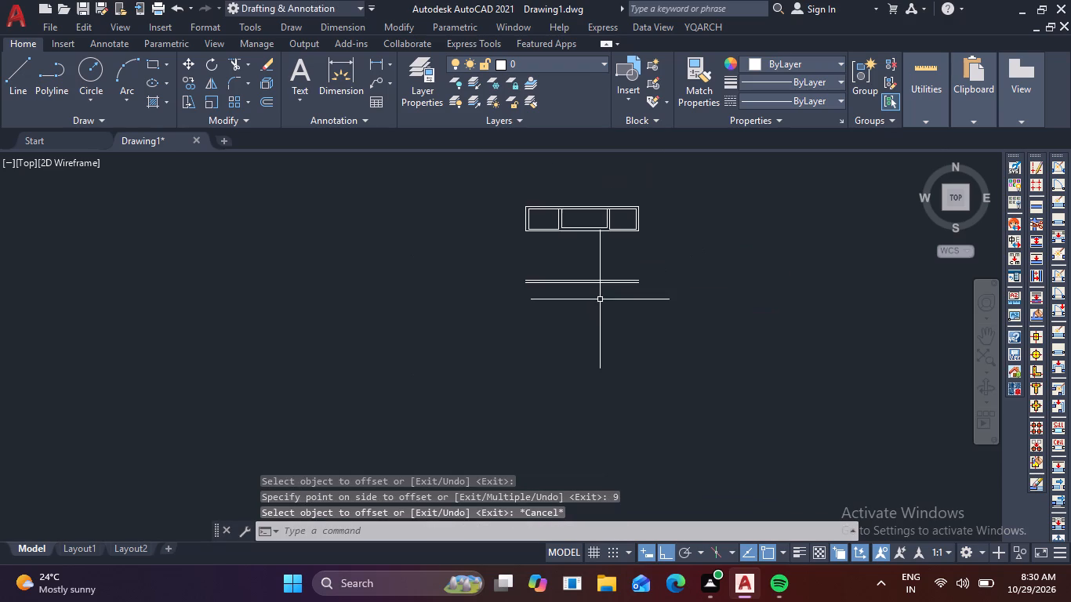
middle_click_drag(604, 303, 626, 330)
scroll(598, 296, "up", 2)
type("f")
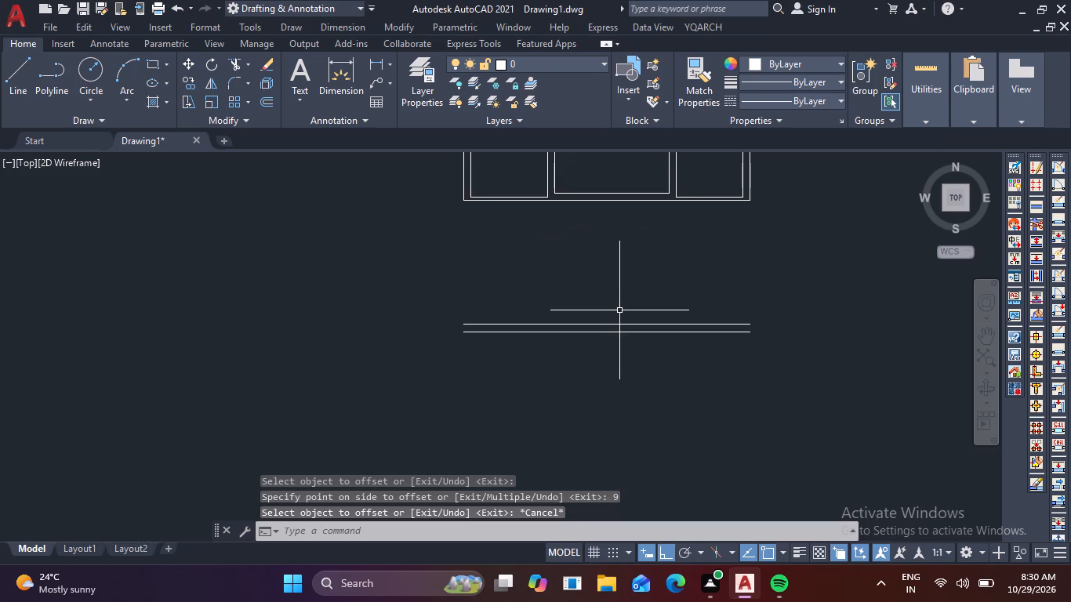
key("space")
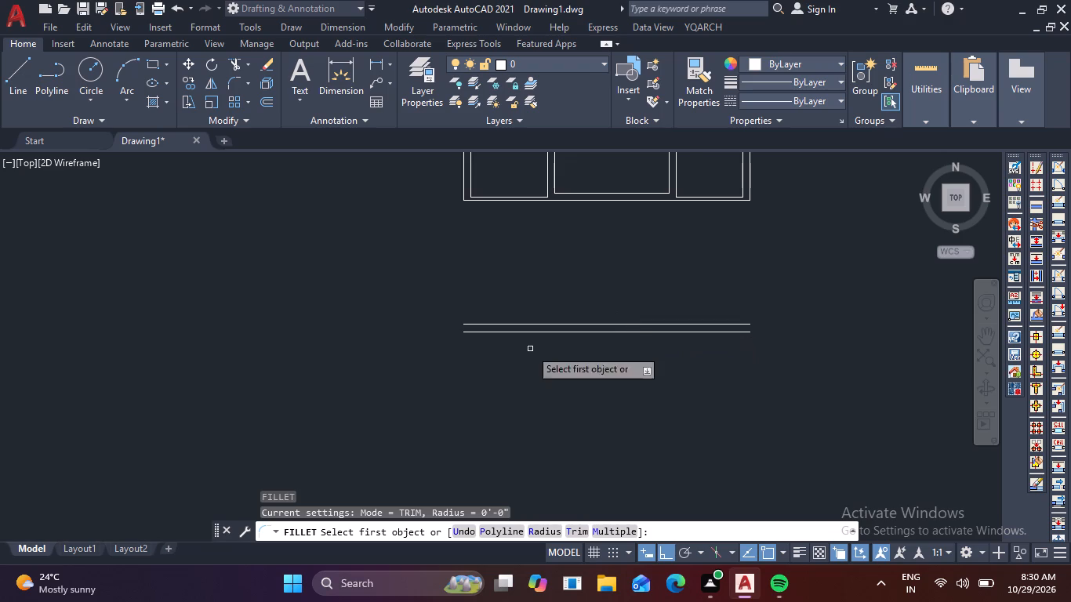
left_click(478, 332)
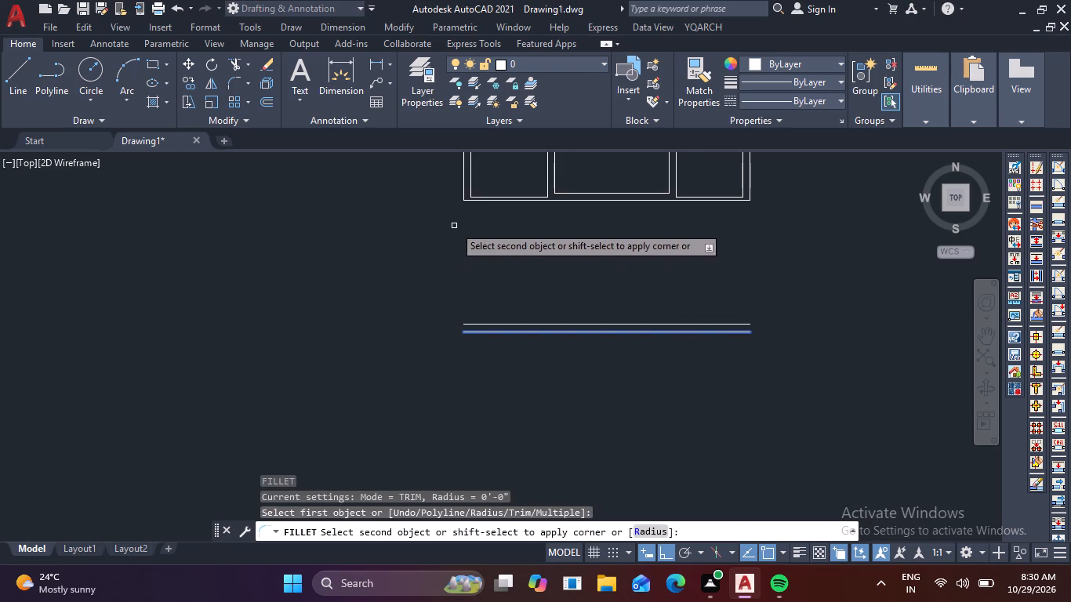
left_click(463, 192)
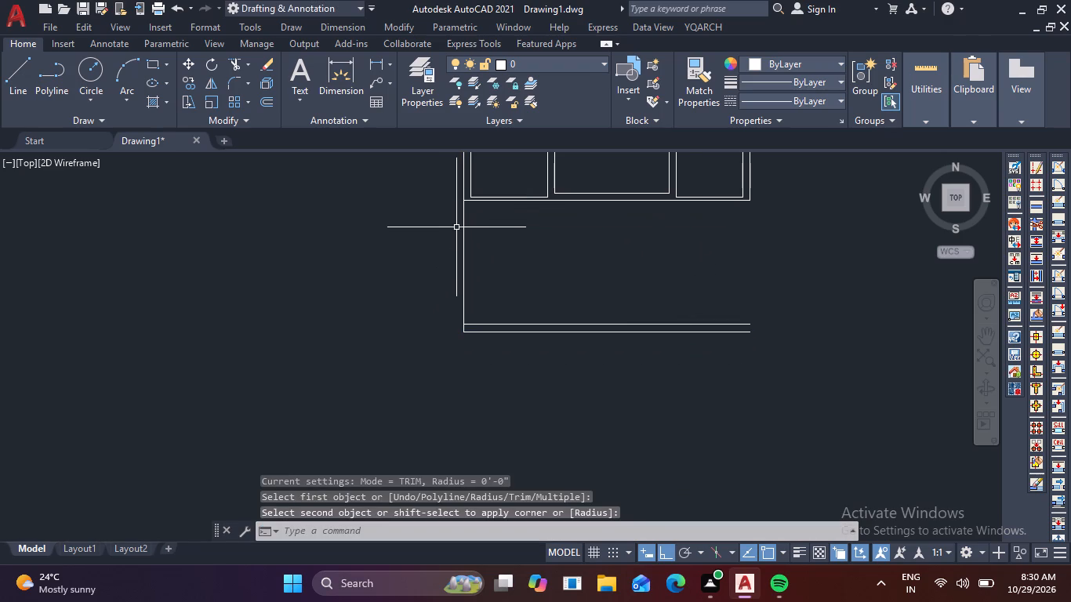
key("space")
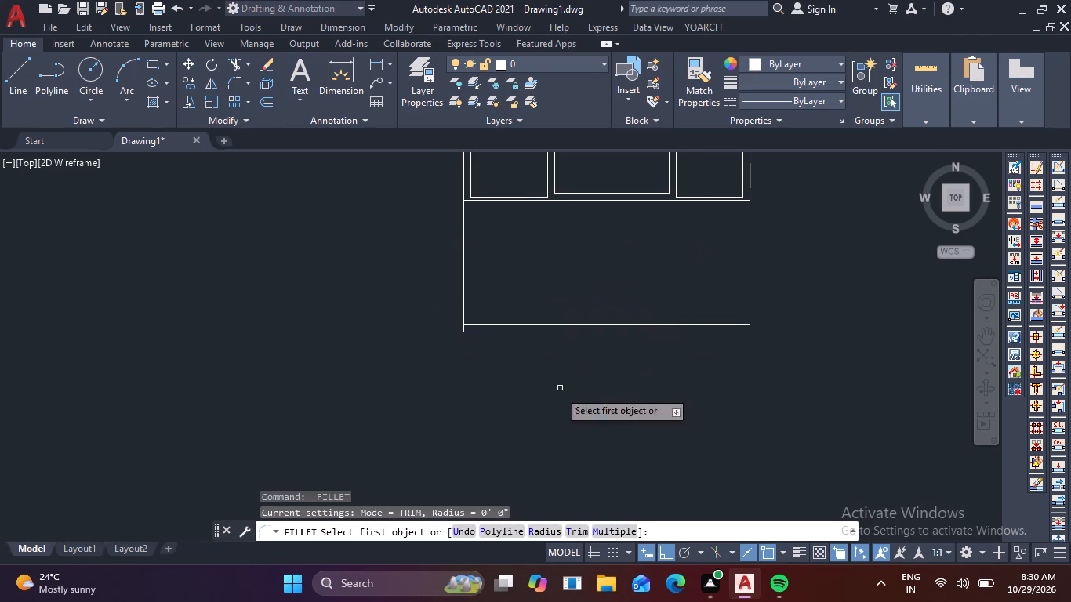
left_click(627, 530)
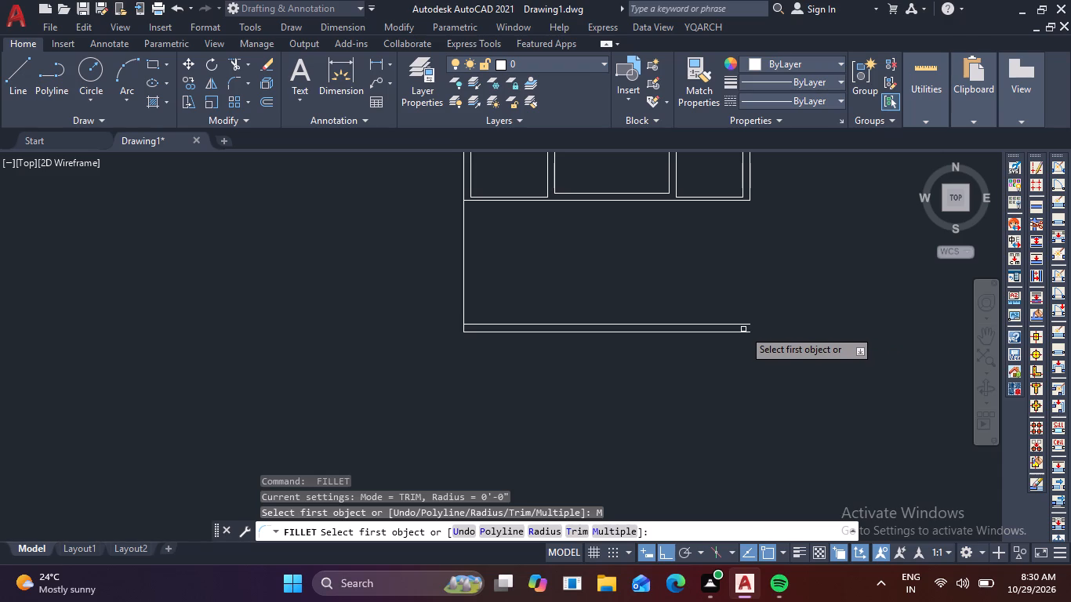
left_click(745, 332)
left_click(748, 183)
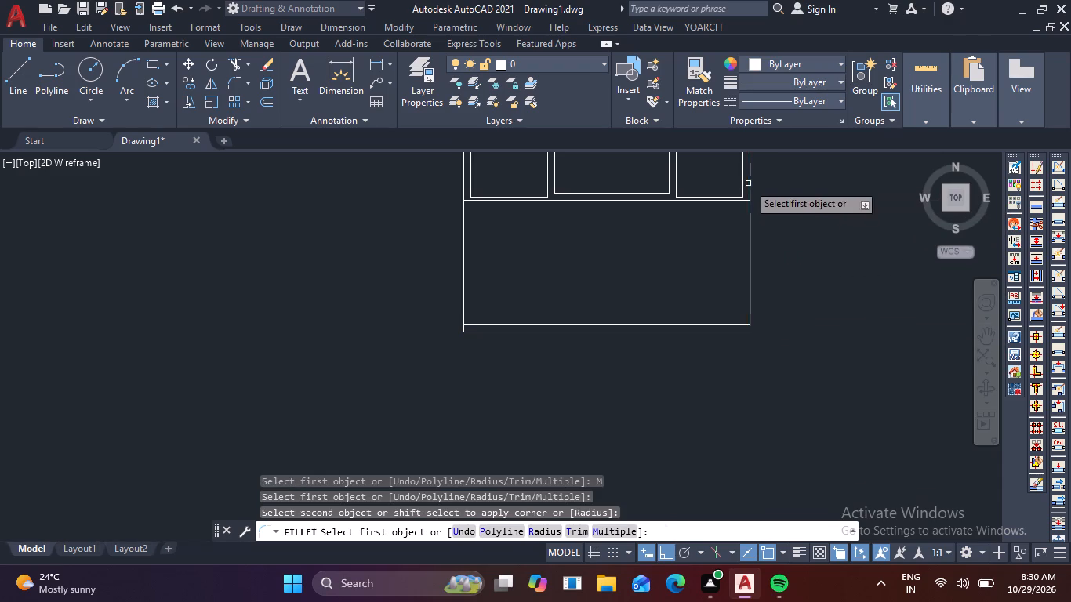
Fillet the bottom wall's inner line at radius 0 with the right and left inner wall lines to form the large room's bottom corners.
left_click(716, 322)
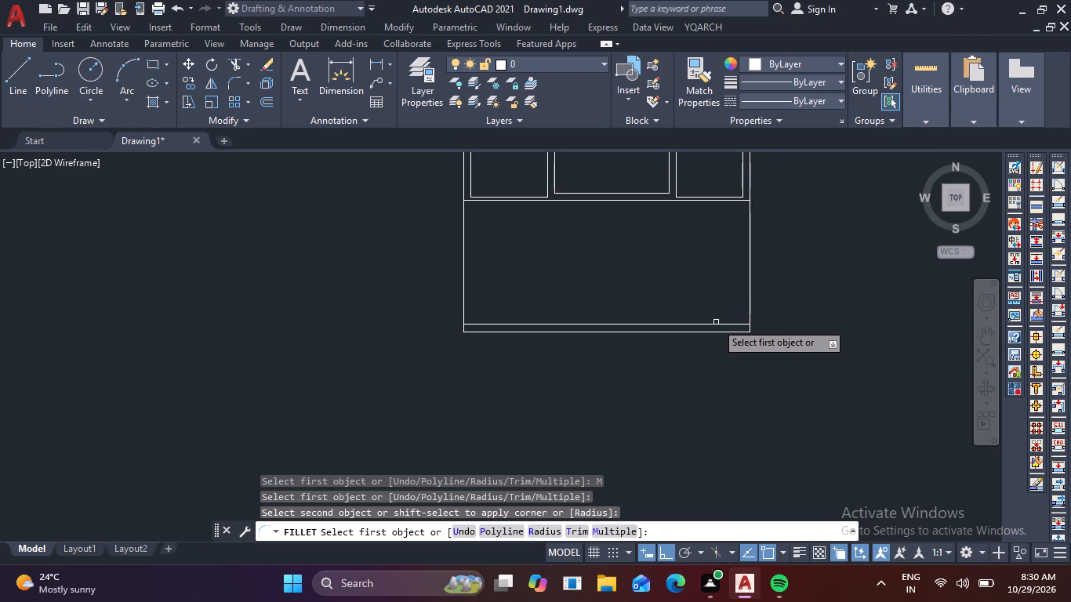
left_click(720, 323)
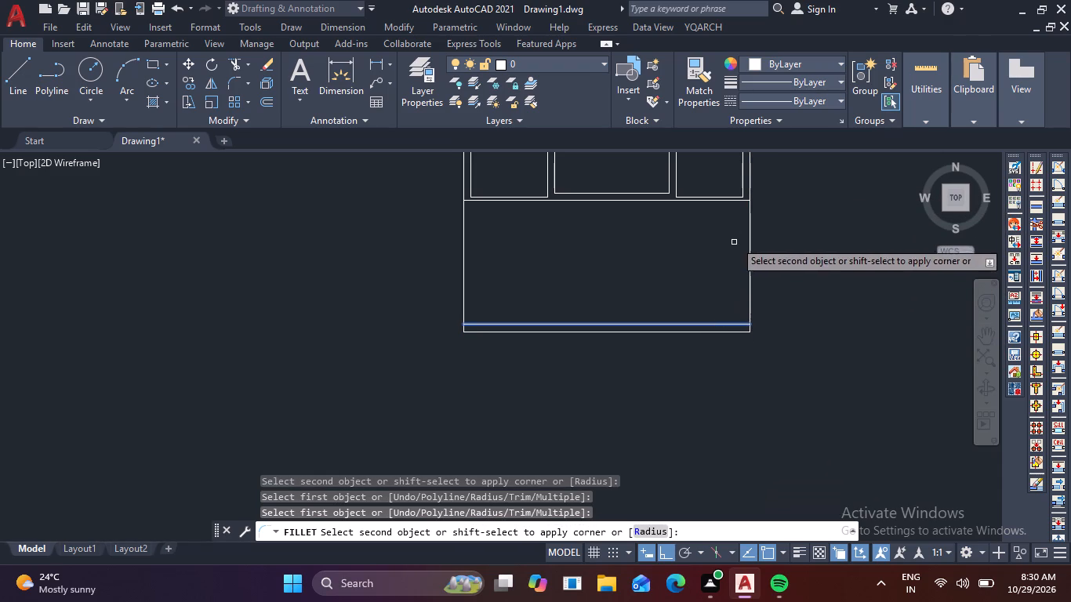
left_click(742, 188)
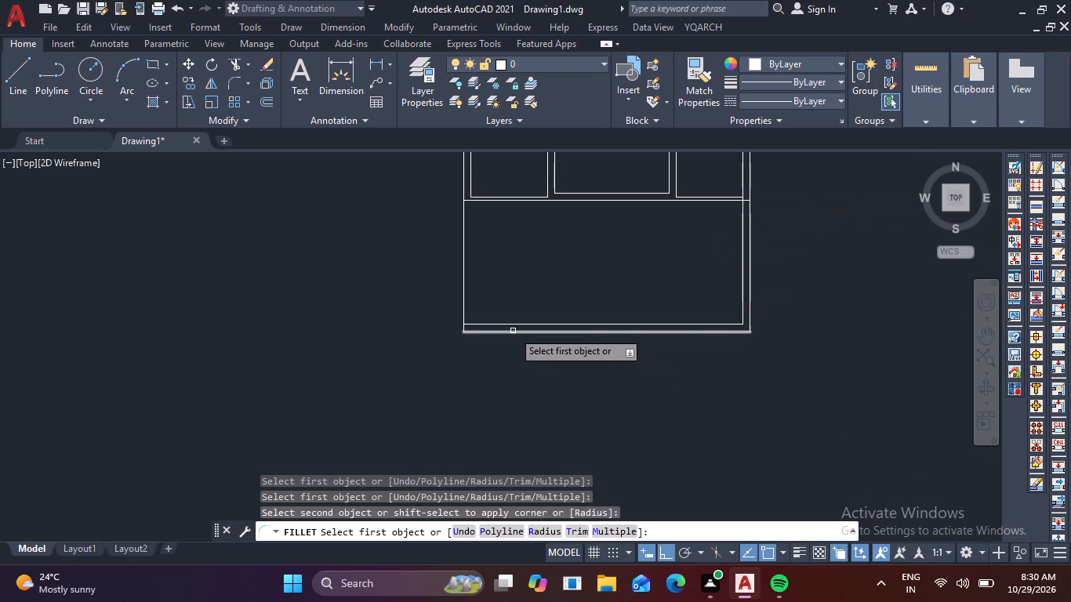
left_click(511, 325)
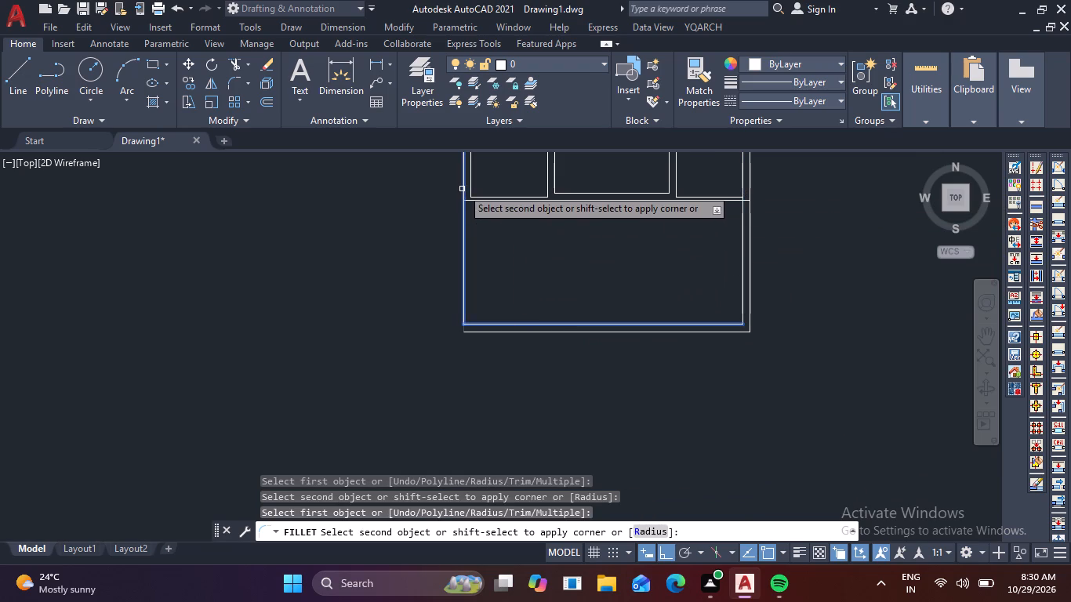
left_click(472, 187)
scroll(623, 270, "down", 1)
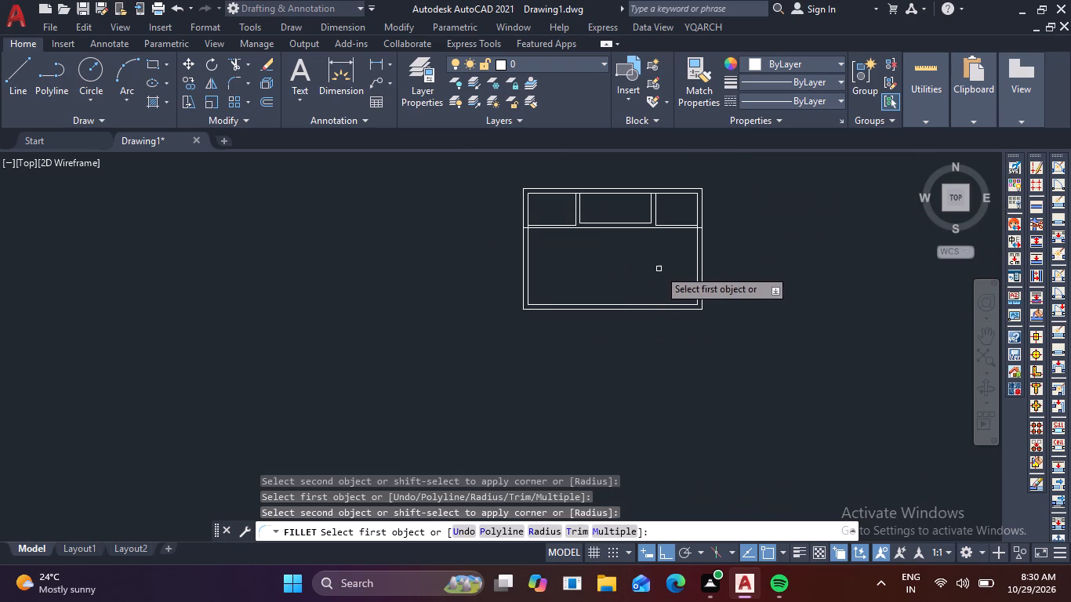
key("Escape")
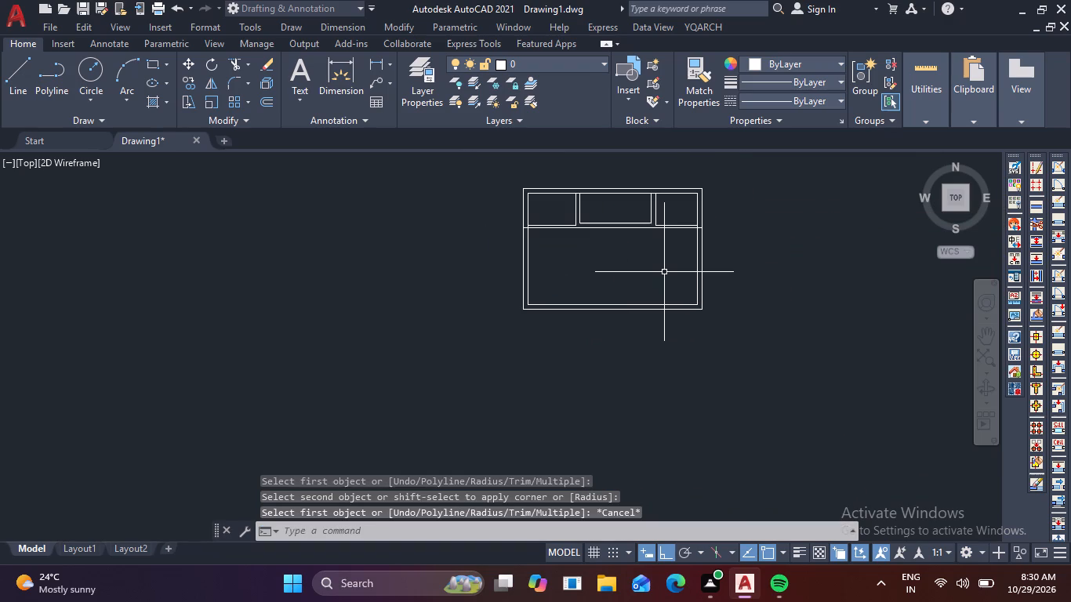
Trim the inner wall line and the horizontal stub where the dividing wall meets the left outer wall.
type("tr")
key("space")
scroll(529, 219, "up", 2)
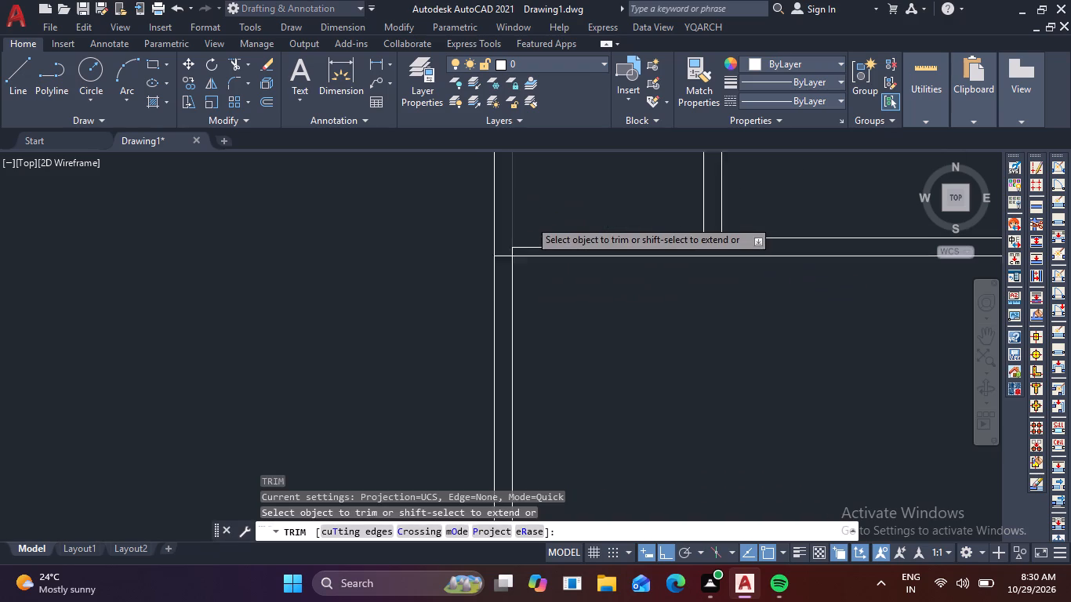
scroll(529, 219, "up", 5)
left_click(513, 277)
left_click(432, 301)
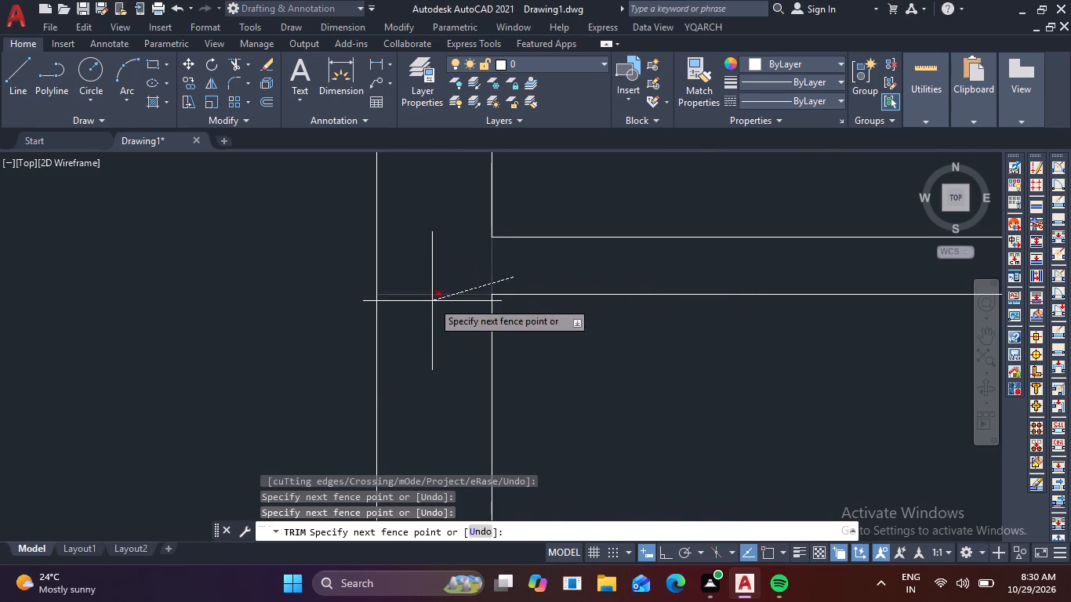
Trim the inner wall line and the horizontal stub where the dividing wall meets the right outer wall.
scroll(432, 301, "down", 3)
scroll(784, 335, "down", 2)
middle_click_drag(772, 345, 508, 341)
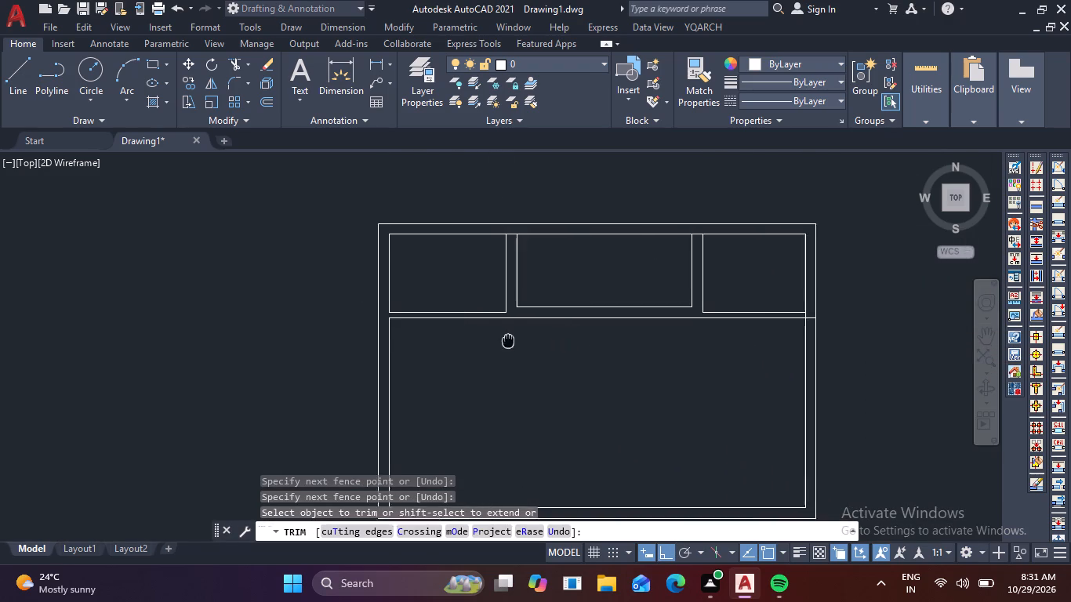
middle_click_drag(508, 341, 445, 339)
scroll(720, 306, "up", 3)
left_click(782, 335)
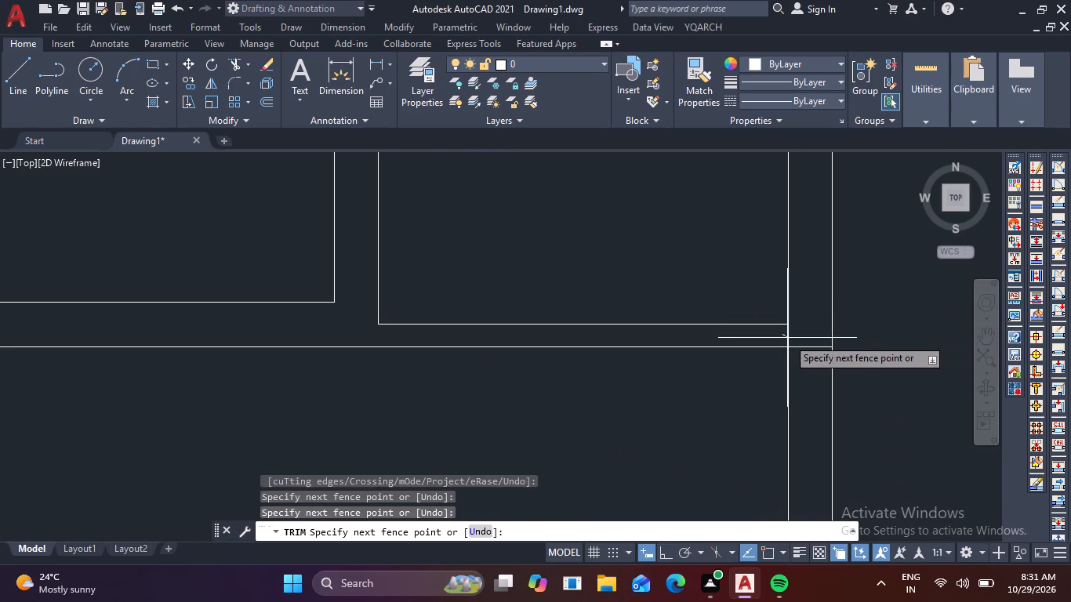
left_click(808, 346)
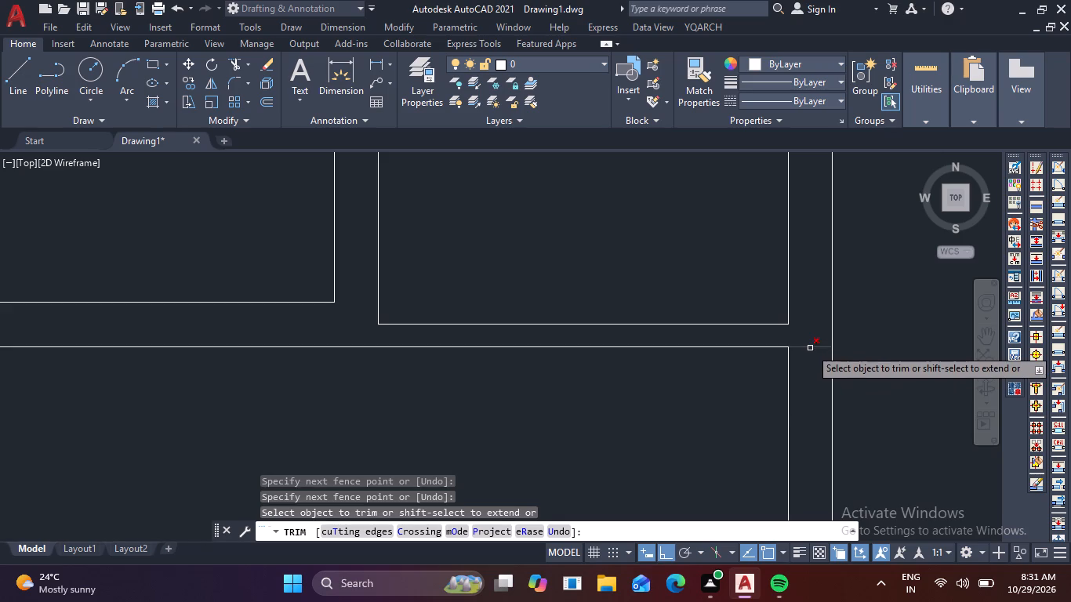
left_click(810, 348)
scroll(663, 388, "down", 2)
middle_click_drag(655, 408, 816, 284)
scroll(805, 312, "down", 2)
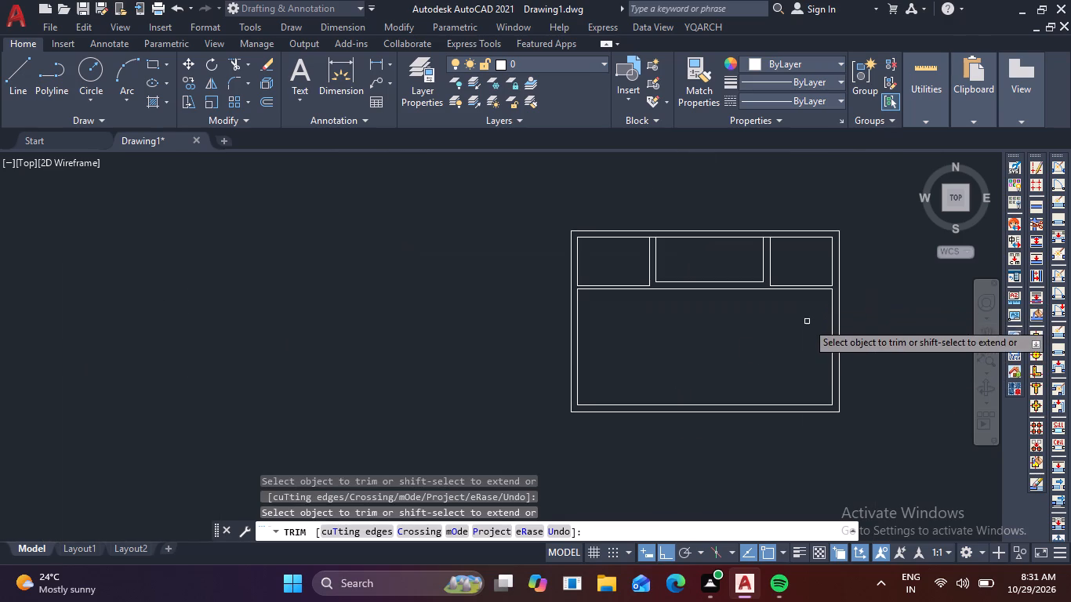
key("Escape")
key("Escape")
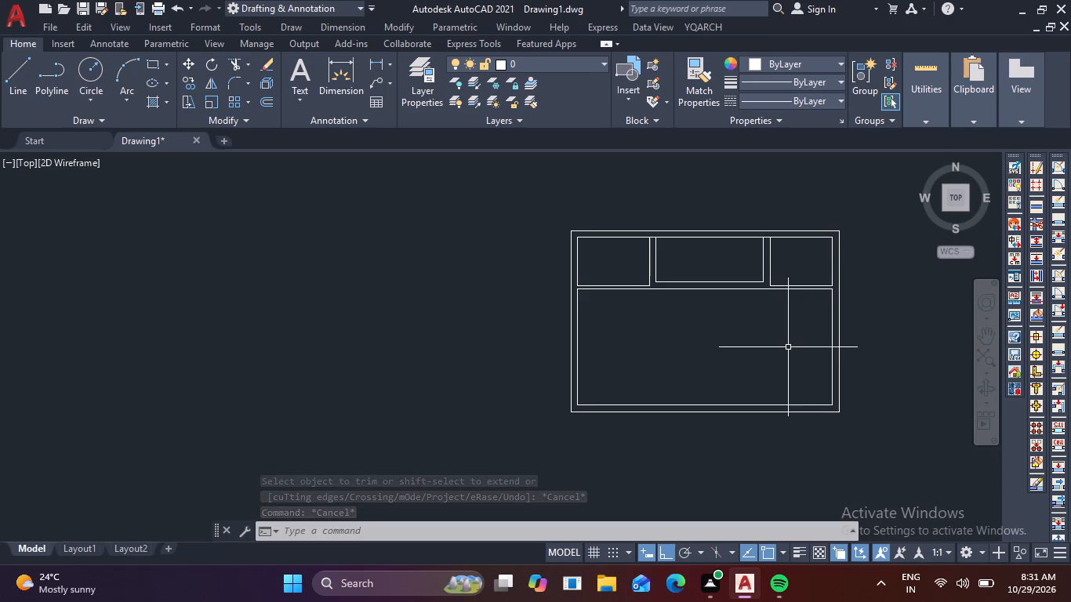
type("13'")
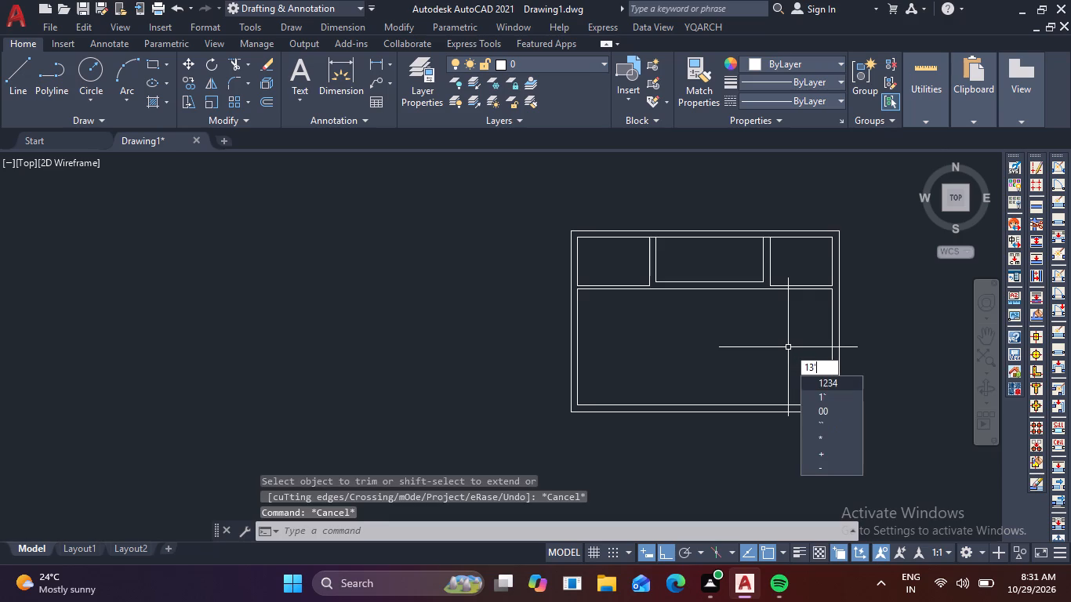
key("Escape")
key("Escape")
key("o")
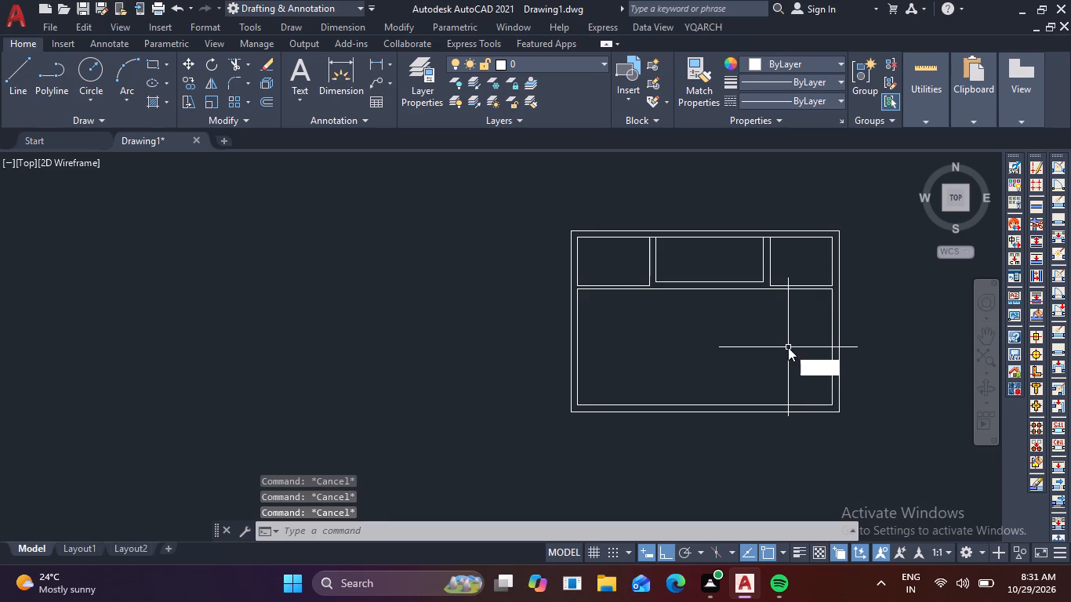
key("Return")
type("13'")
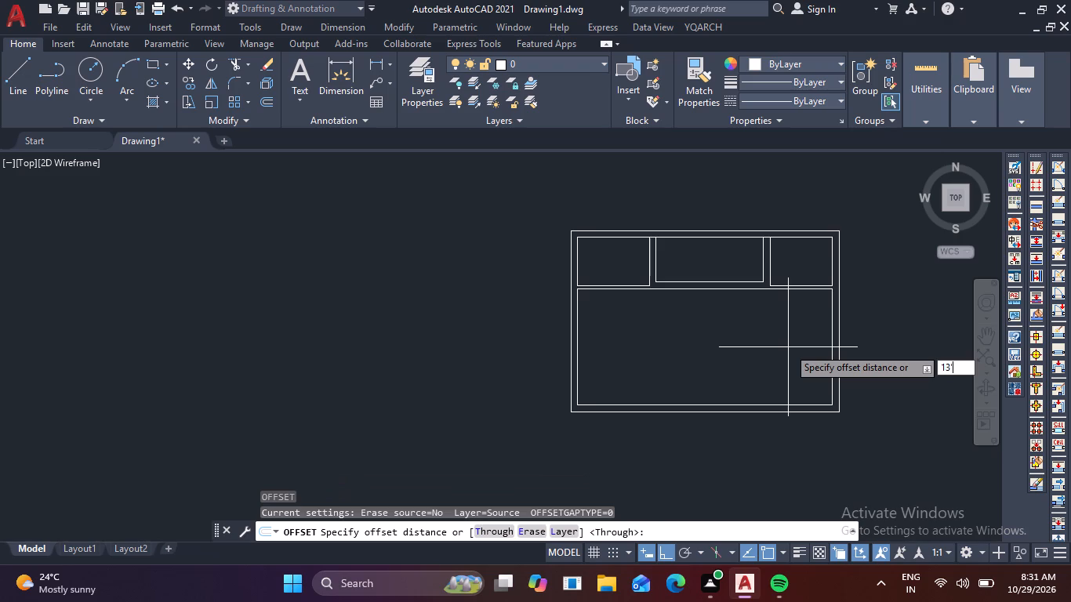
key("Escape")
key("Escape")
Offset the large lower room's left inner wall line 13' to the right.
key("o")
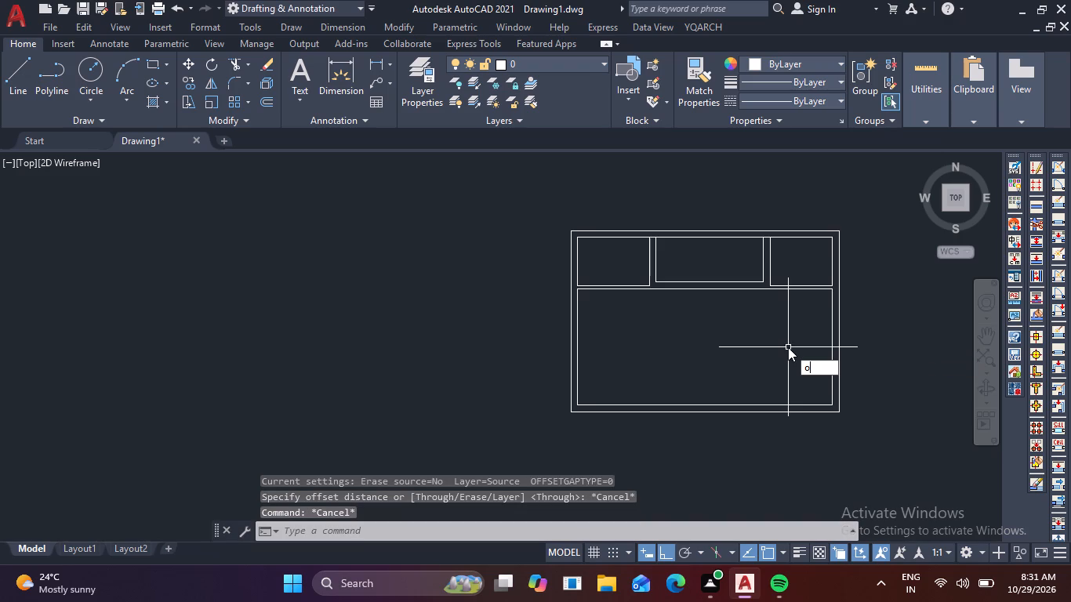
key("Return")
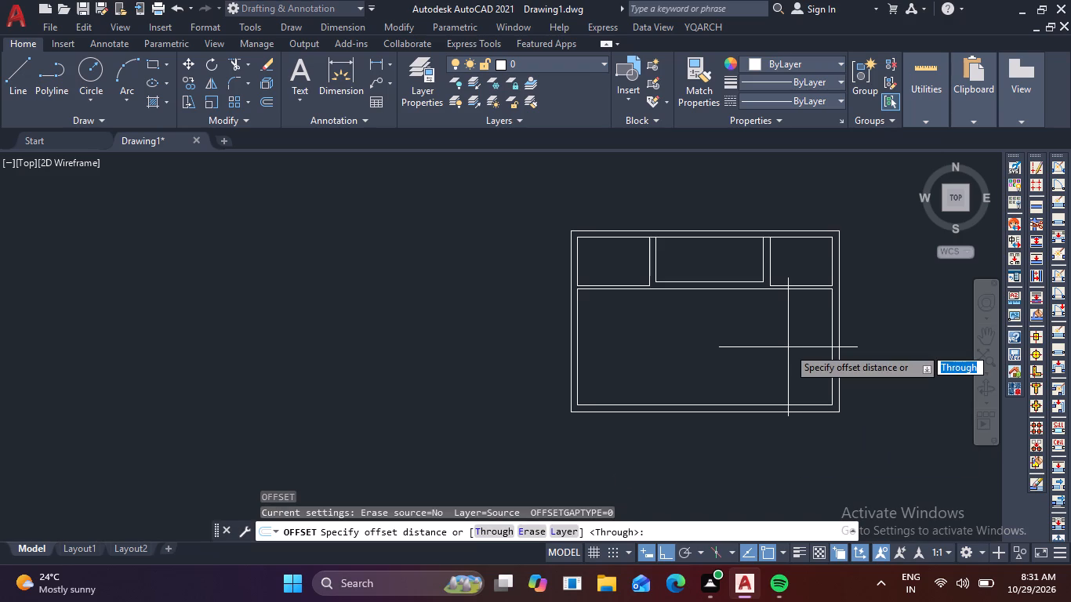
type("13")
key("apostrophe")
key("Return")
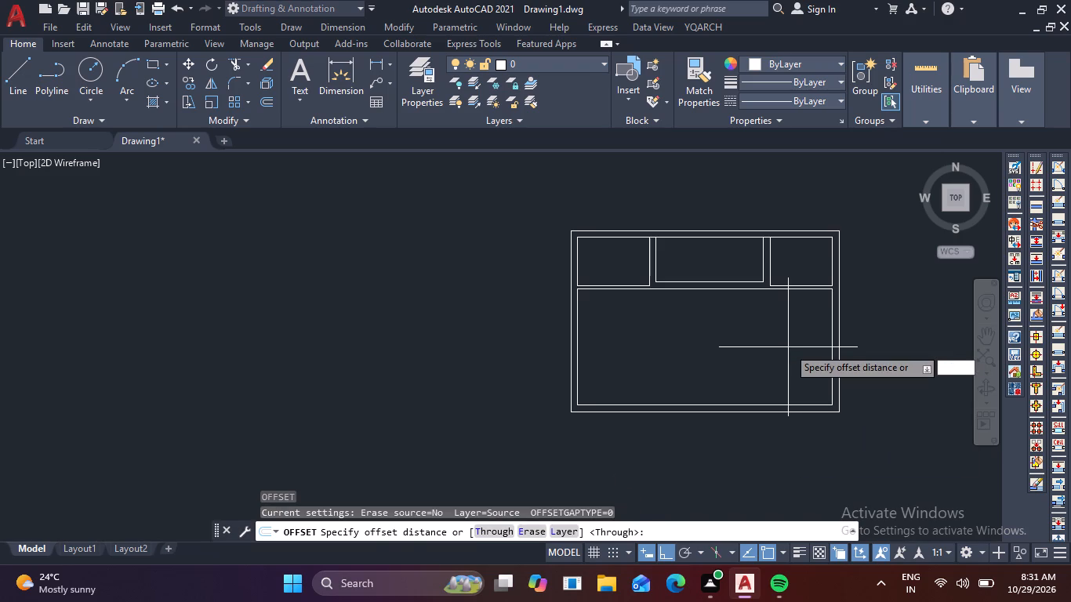
left_click(577, 328)
left_click(677, 338)
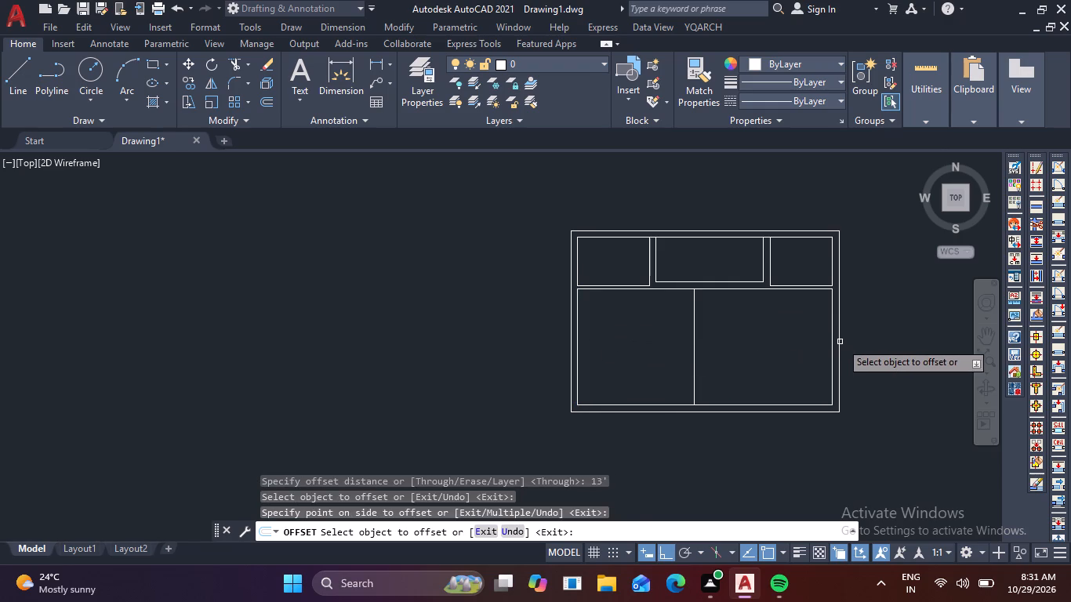
Offset the large lower room's right inner wall line to the left, entering 13'1-1/2".
left_click(833, 343)
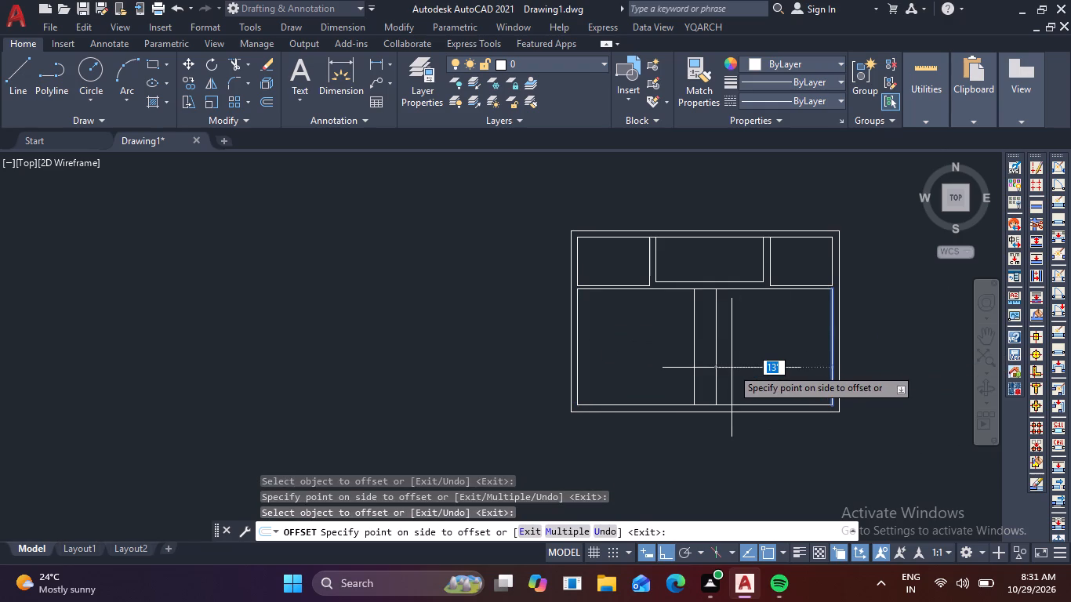
type("13")
key("apostrophe")
key("1")
type("-1/2")
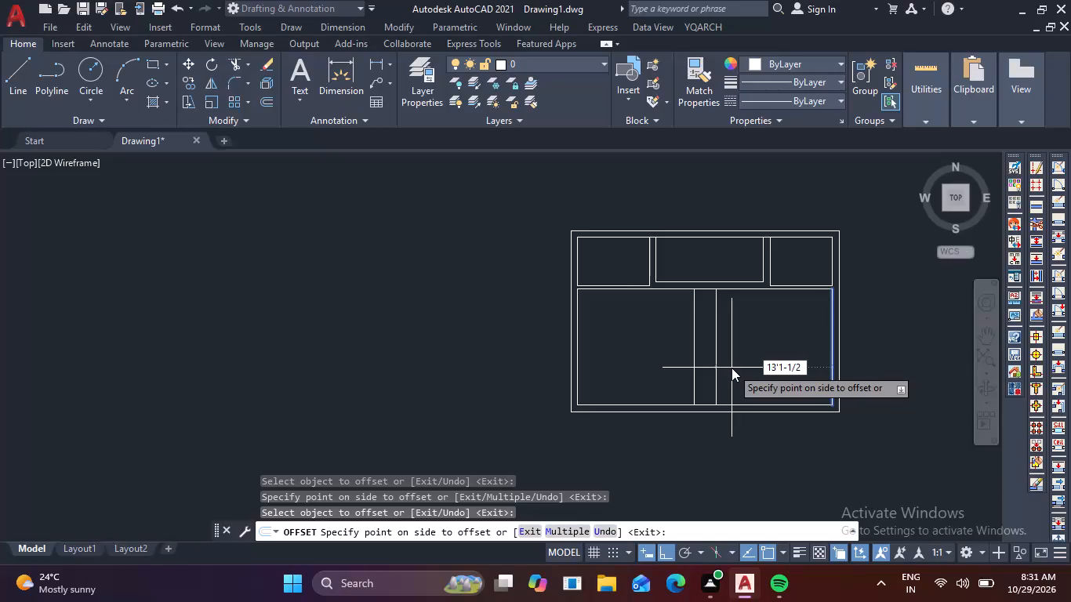
key("Return")
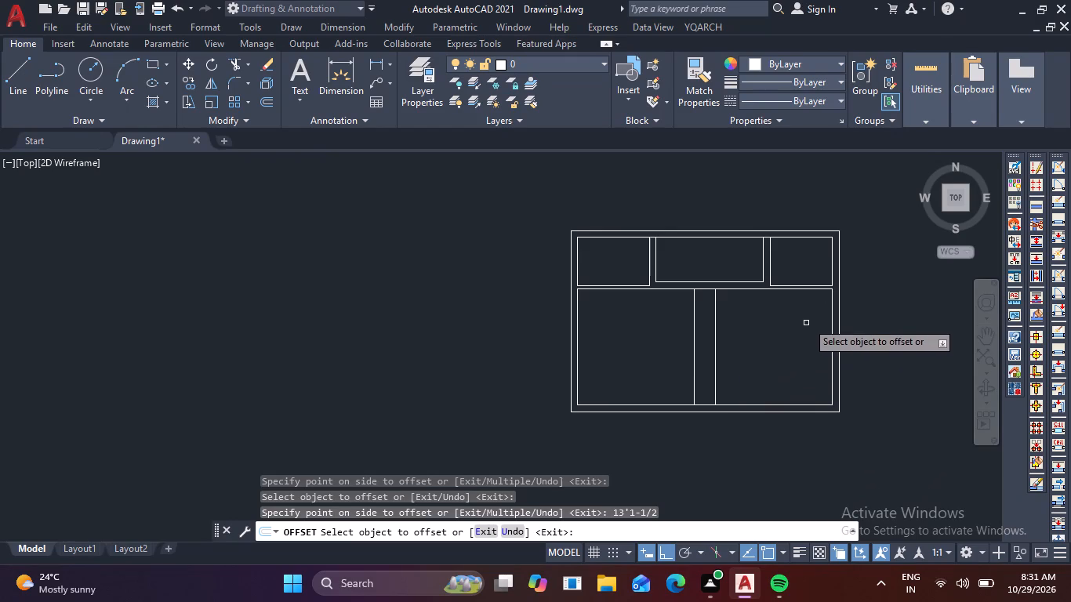
Measure the plan's outer walls, the dividing wall's thickness and the lower left room with quick measure.
left_click(922, 110)
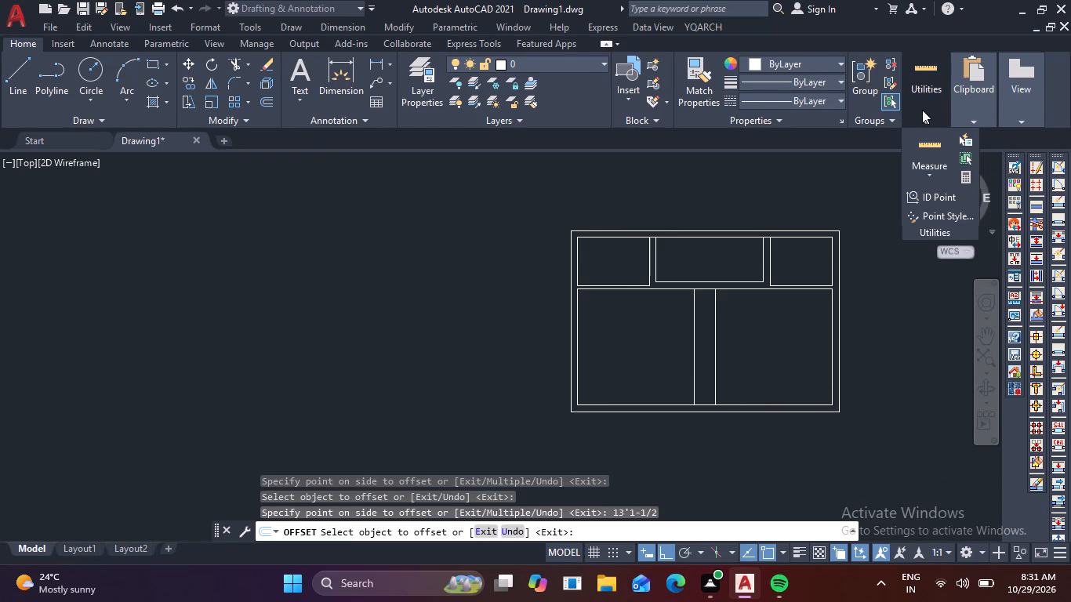
left_click(923, 117)
left_click(931, 141)
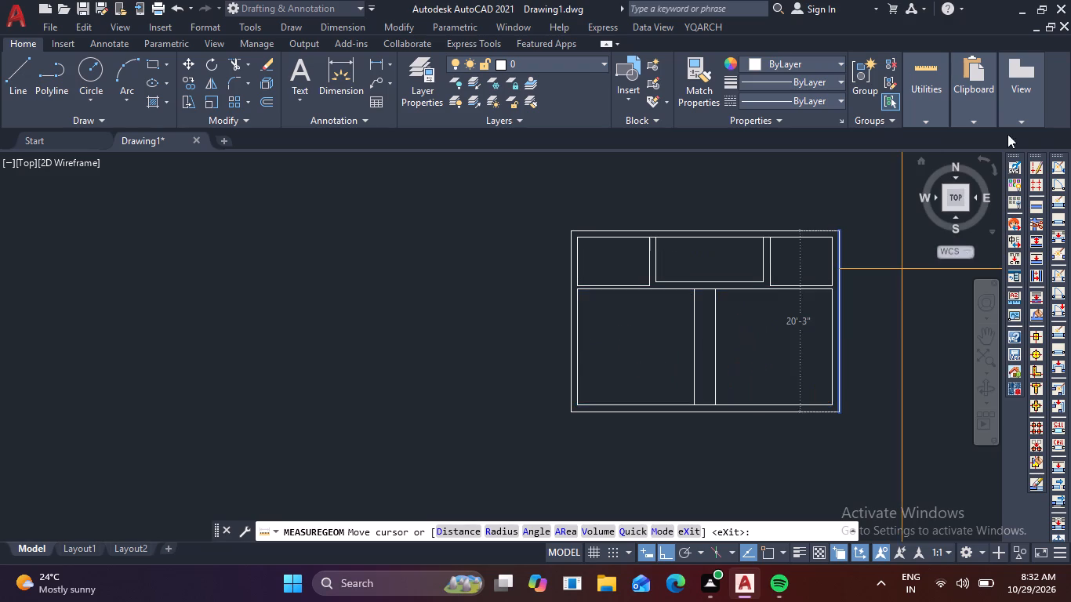
key("Escape")
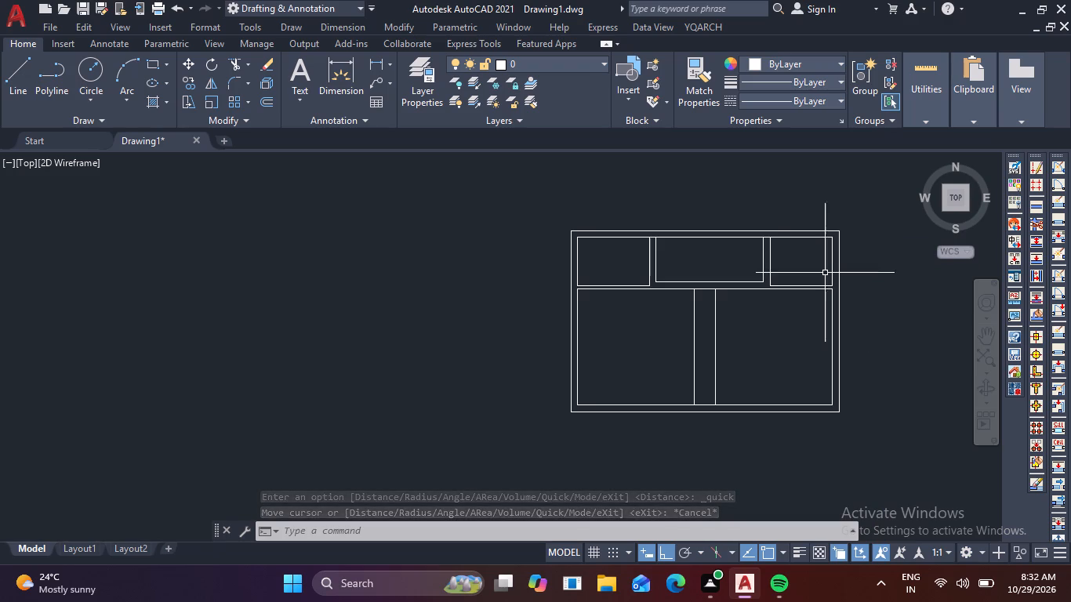
scroll(651, 298, "up", 2)
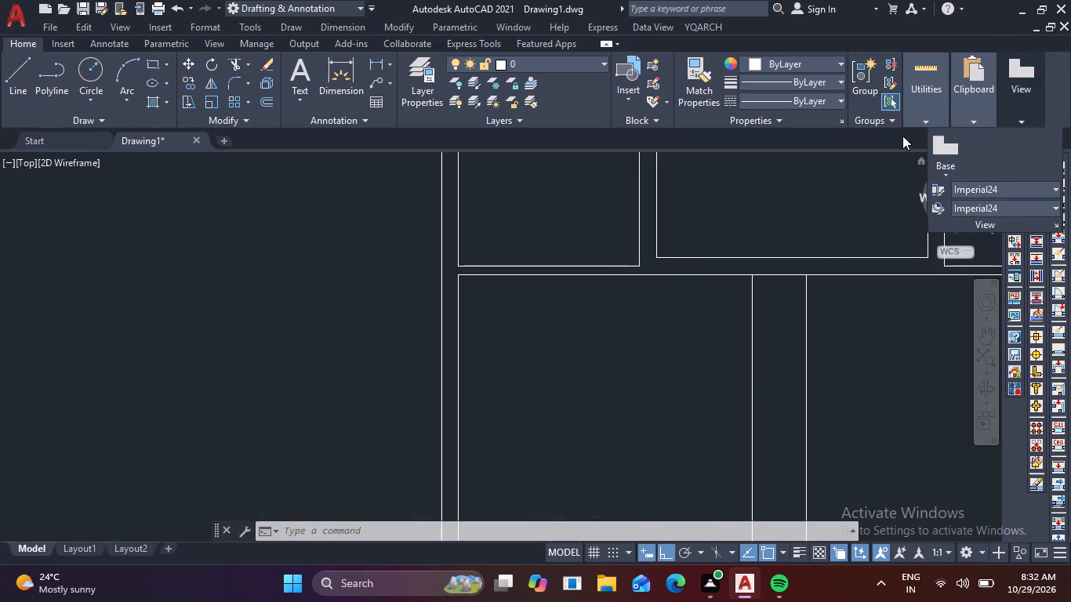
left_click(917, 115)
left_click(922, 143)
scroll(584, 273, "up", 5)
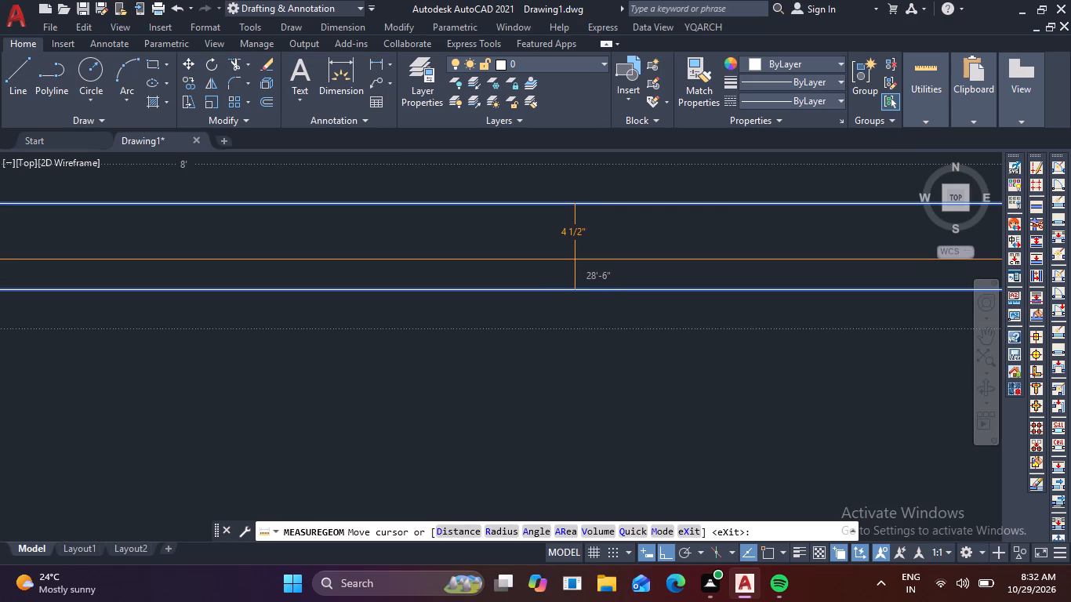
scroll(575, 259, "down", 4)
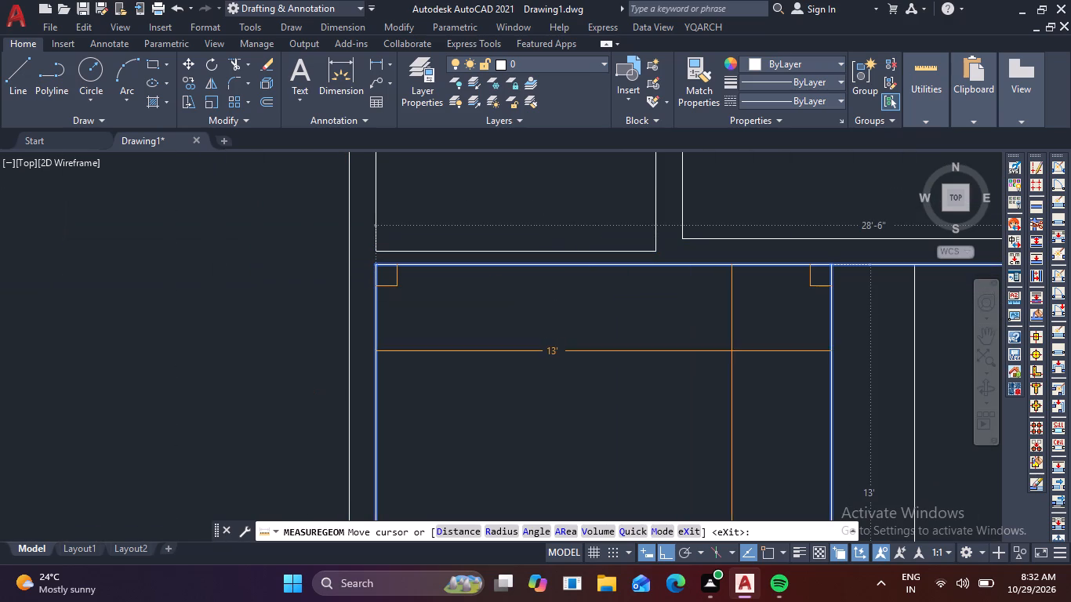
key("Escape")
Offset the two new vertical lines in the lower room 4-1/2" toward each other to form two partition walls.
middle_click_drag(751, 349, 604, 257)
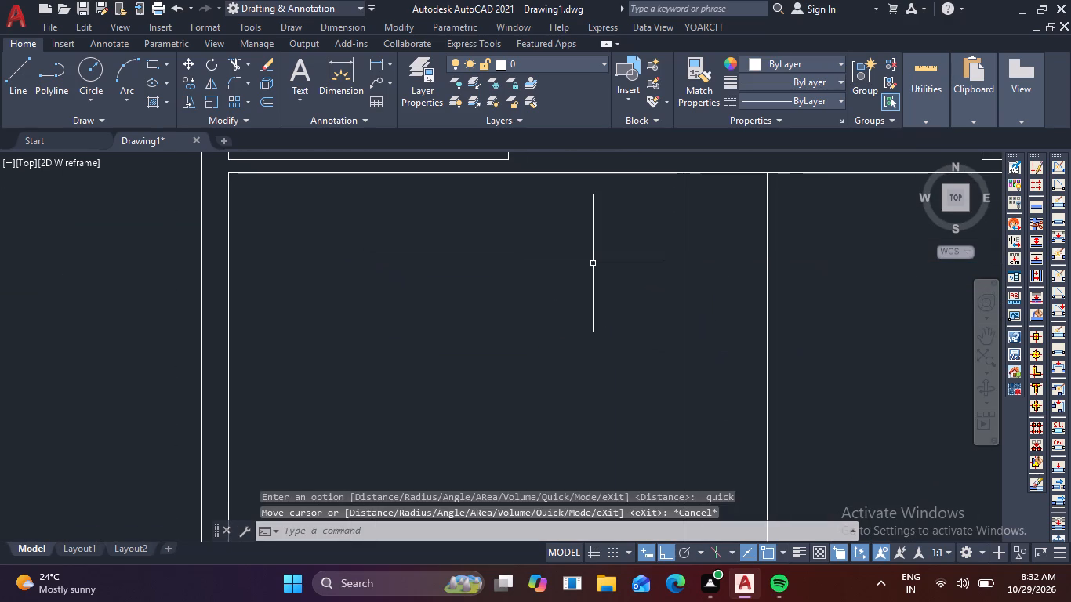
key("o")
key("Return")
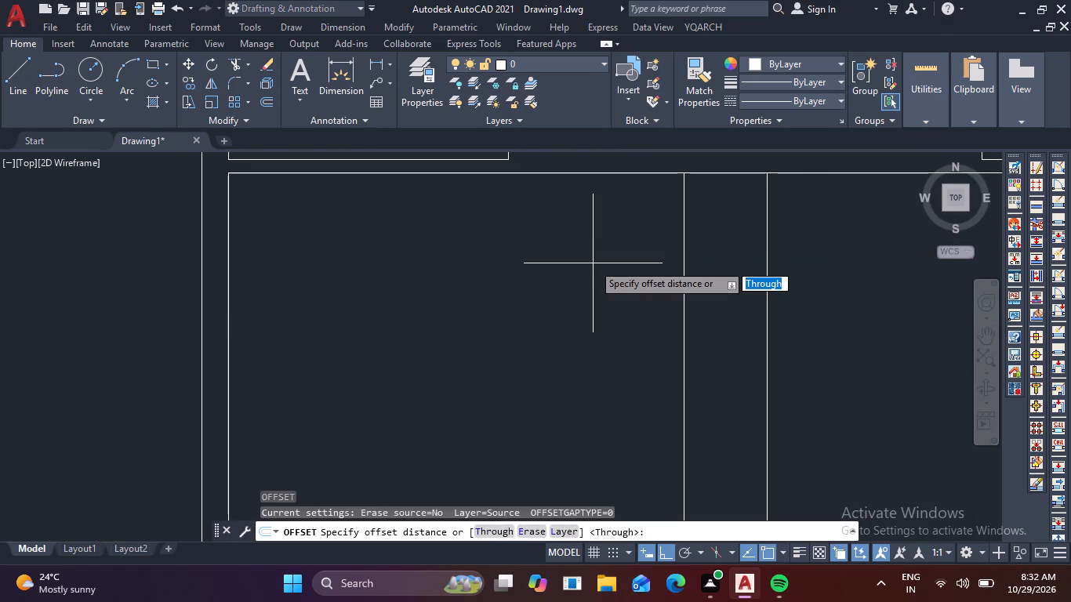
key("4")
type("-1/2")
key("Return")
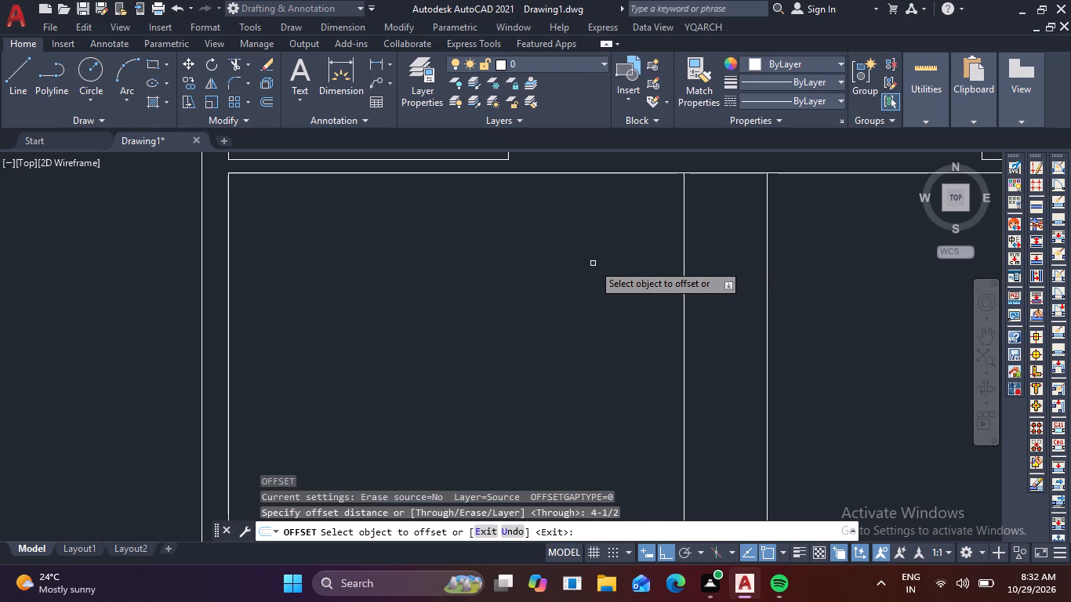
left_click(684, 254)
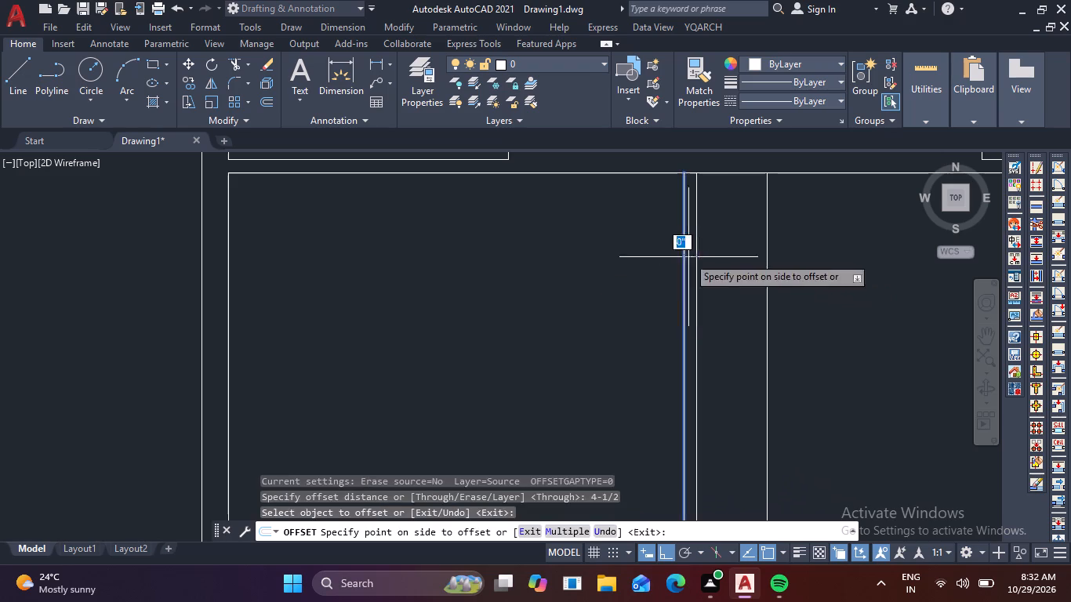
left_click(703, 266)
scroll(741, 266, "down", 2)
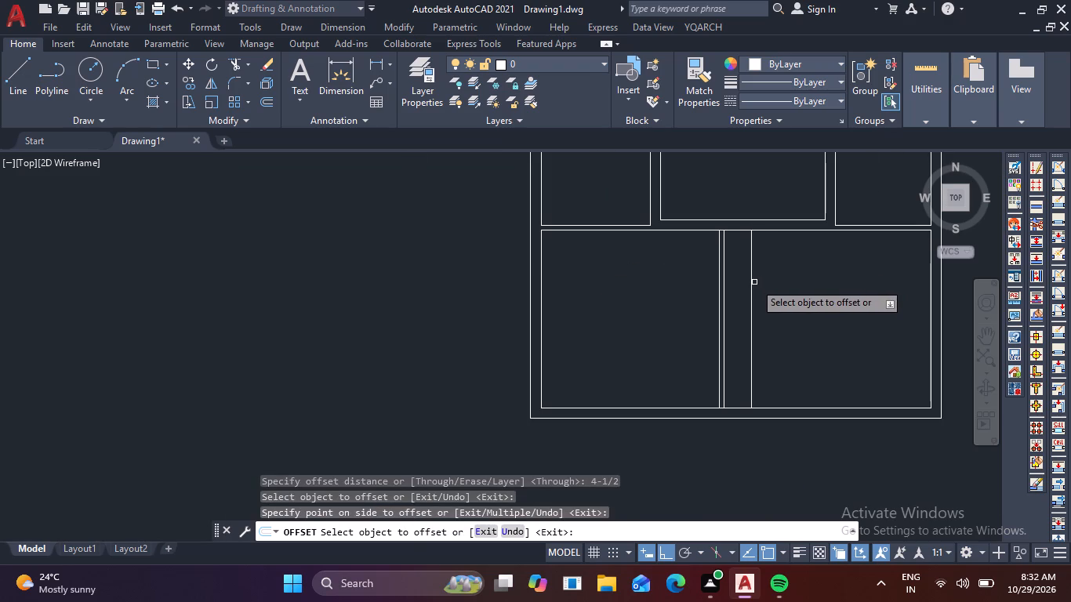
left_click(751, 279)
left_click(727, 273)
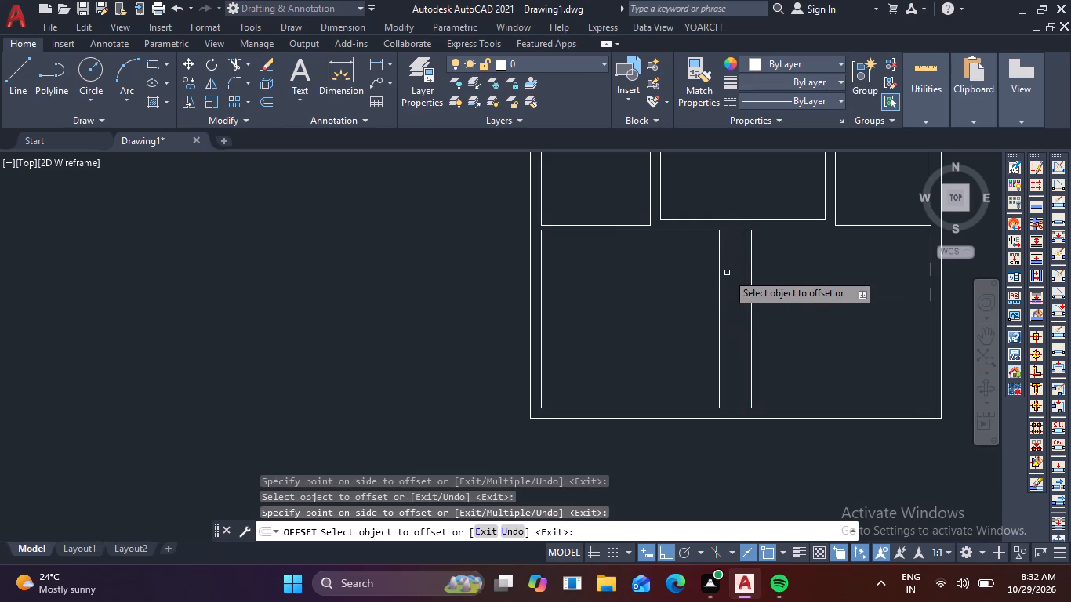
key("Escape")
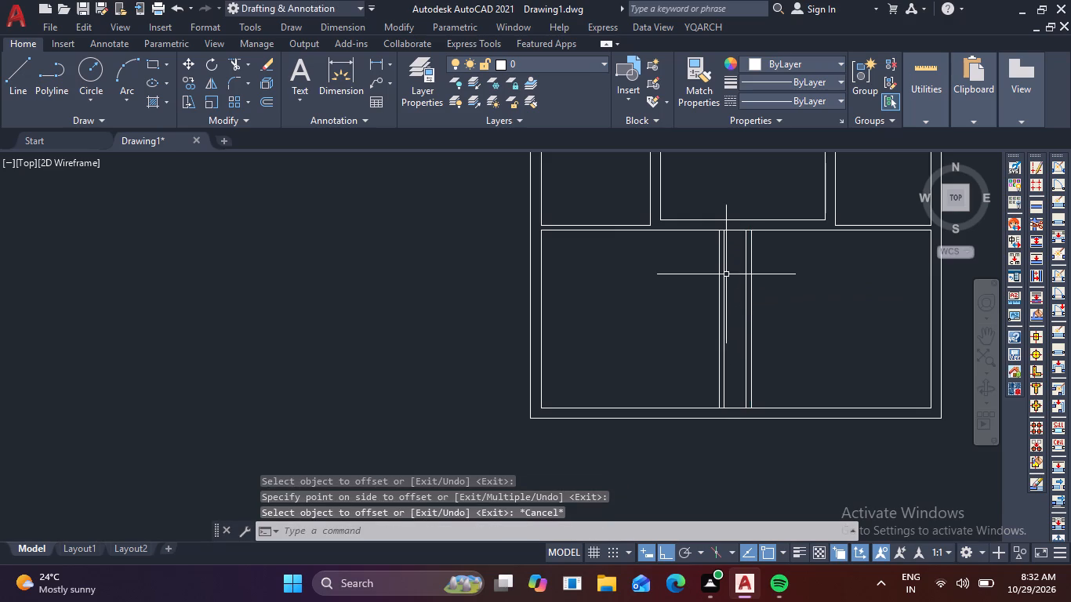
Draw a horizontal line at mid-height across the gap between the two lower partitions, joining their facing lines.
type("l")
key("space")
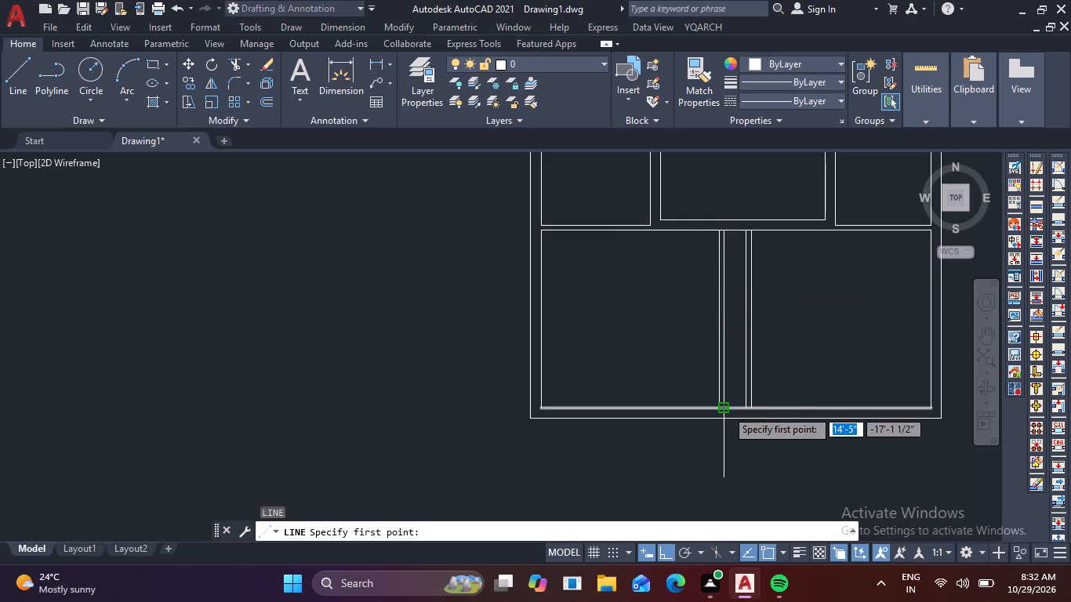
scroll(736, 305, "up", 2)
scroll(739, 278, "down", 1)
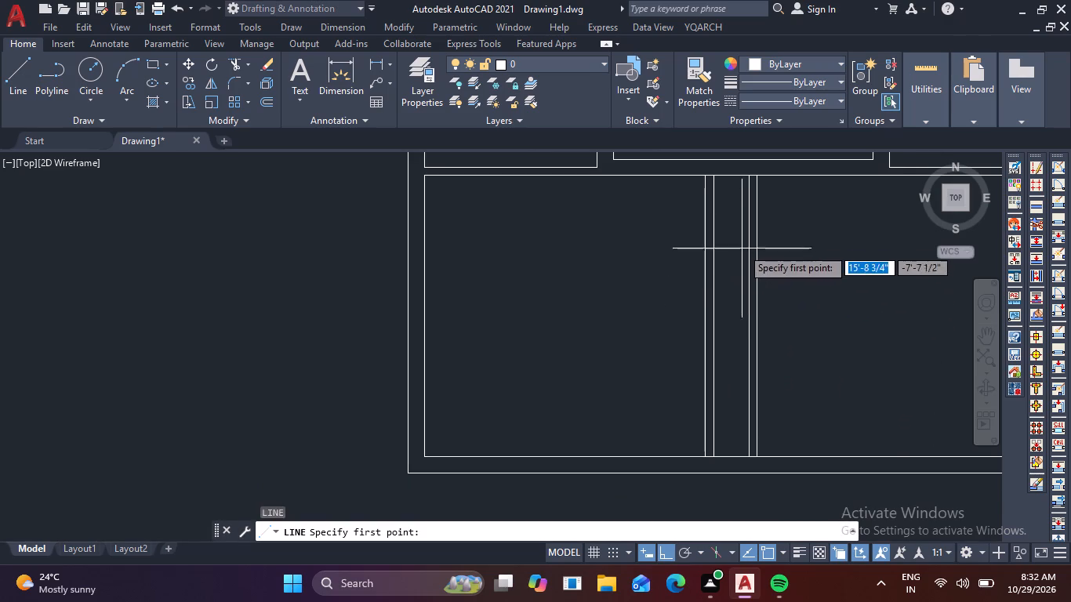
left_click(748, 319)
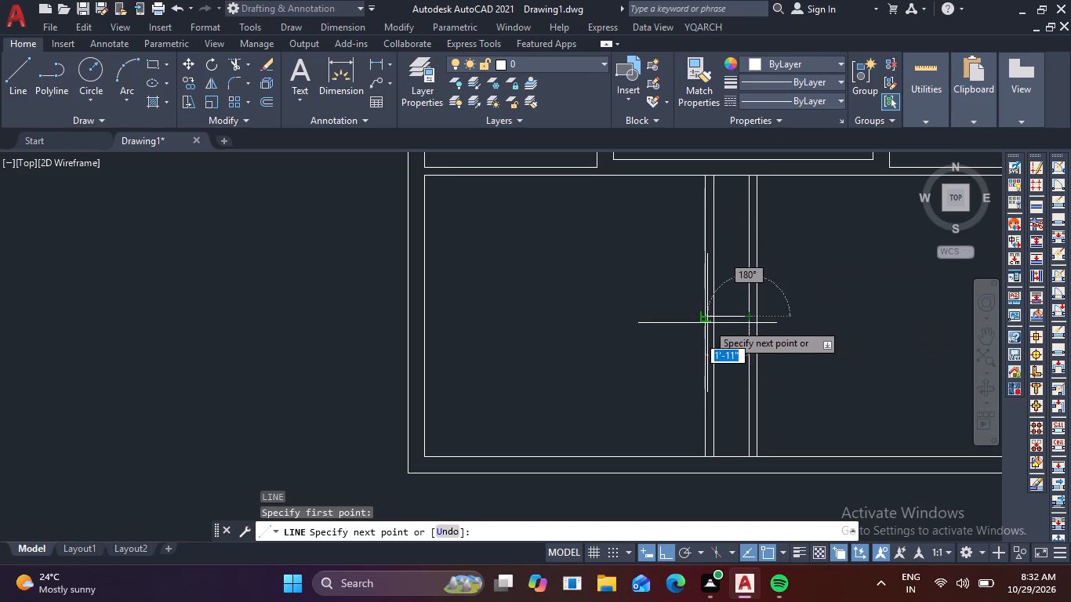
left_click(717, 318)
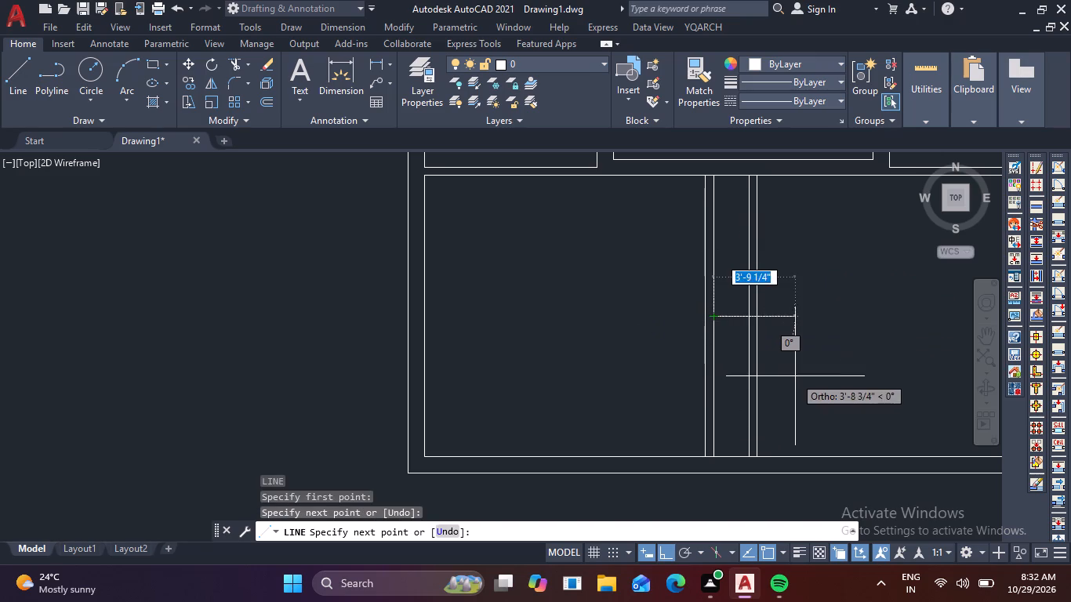
key("Escape")
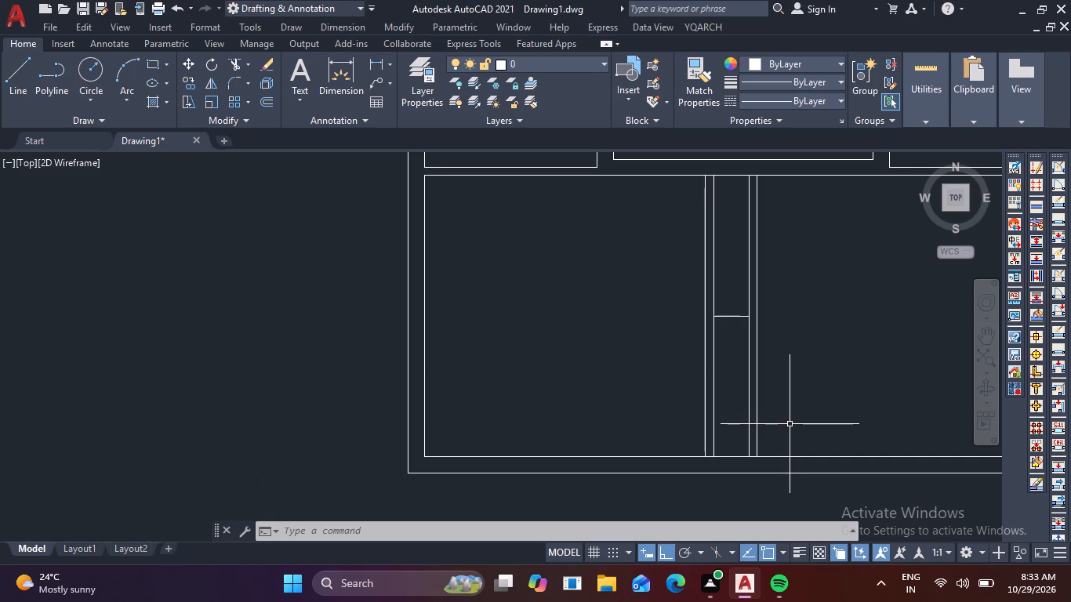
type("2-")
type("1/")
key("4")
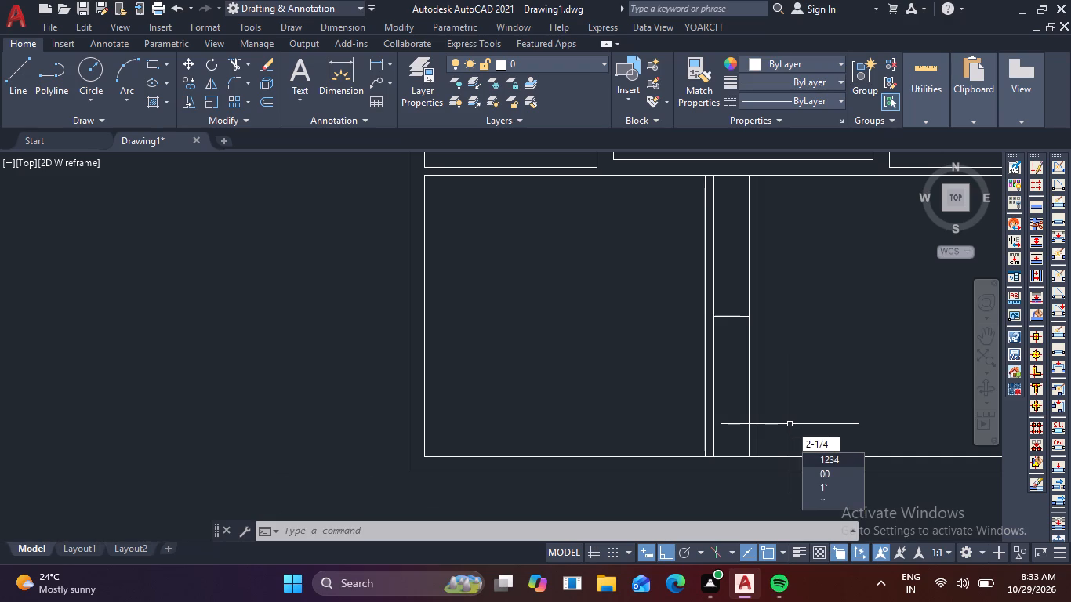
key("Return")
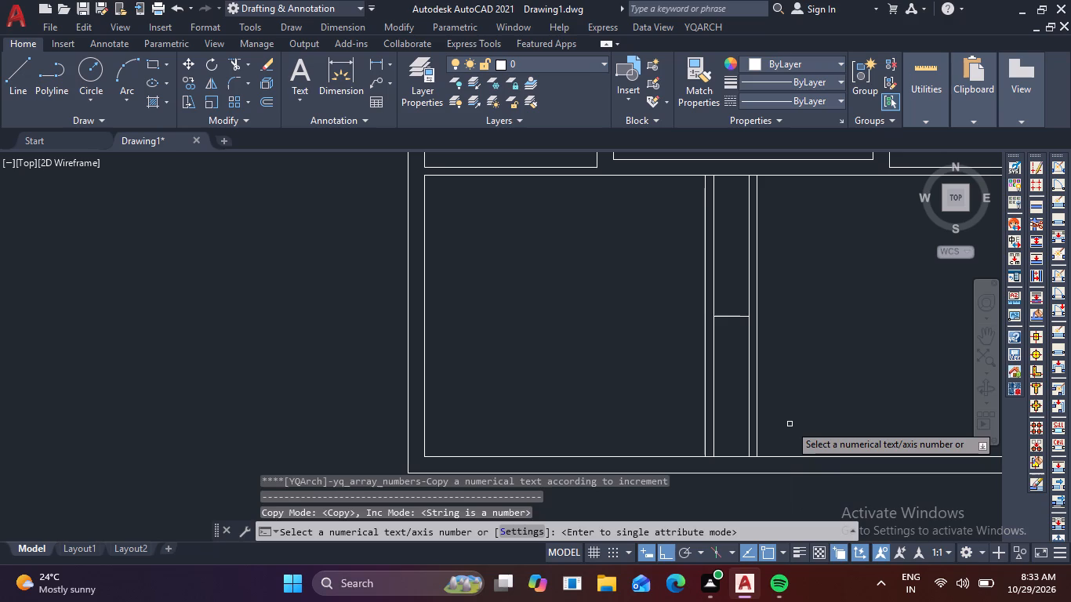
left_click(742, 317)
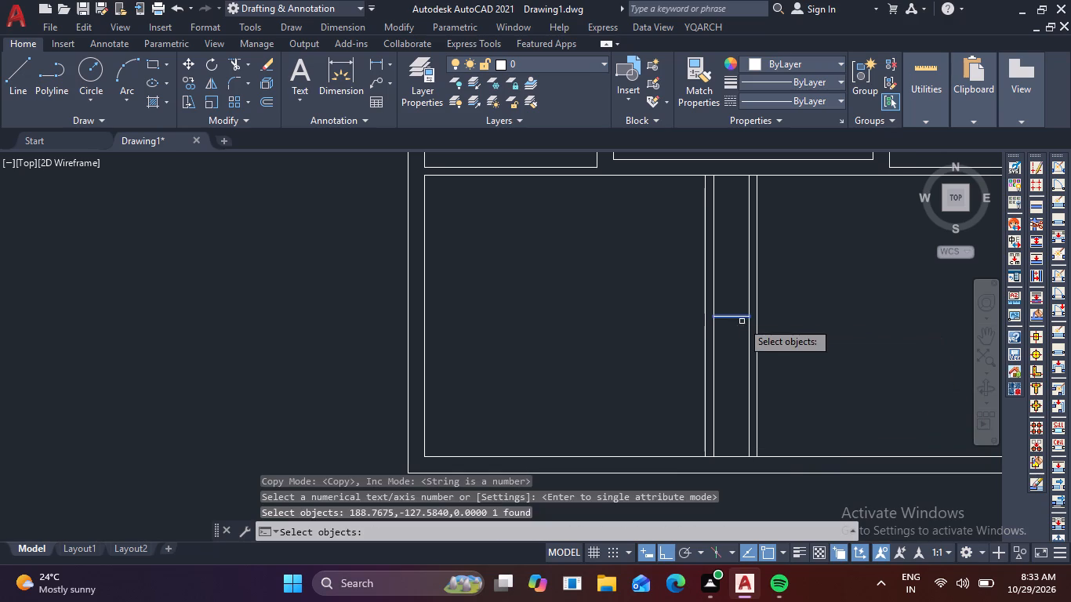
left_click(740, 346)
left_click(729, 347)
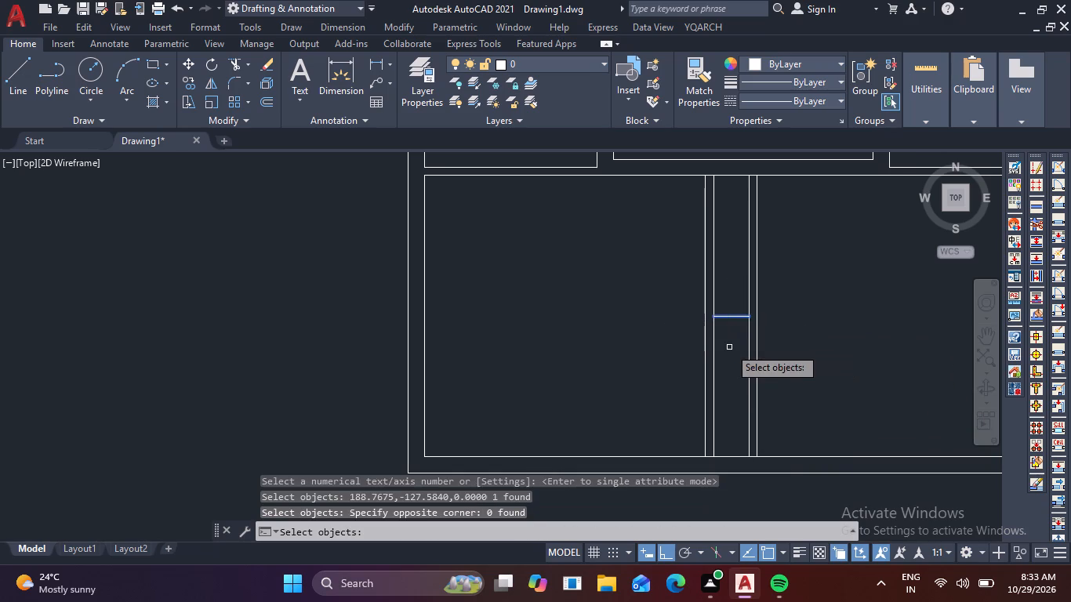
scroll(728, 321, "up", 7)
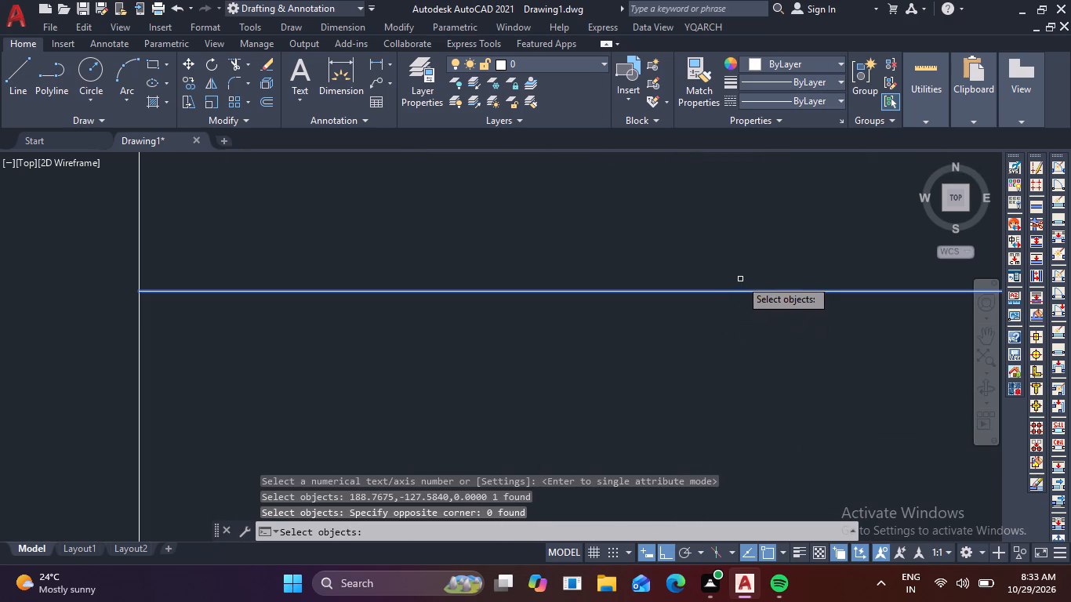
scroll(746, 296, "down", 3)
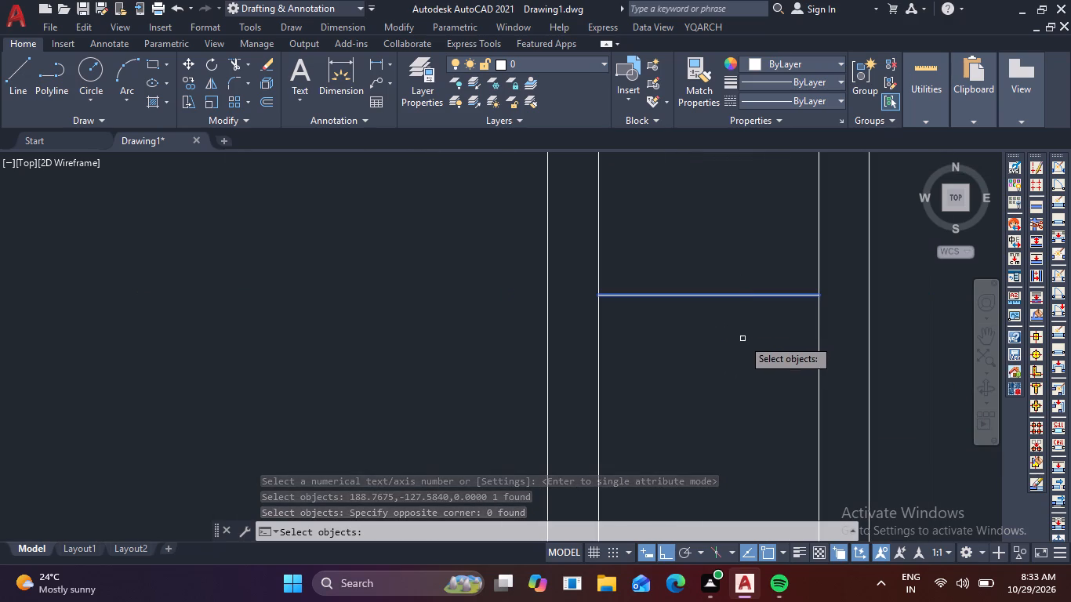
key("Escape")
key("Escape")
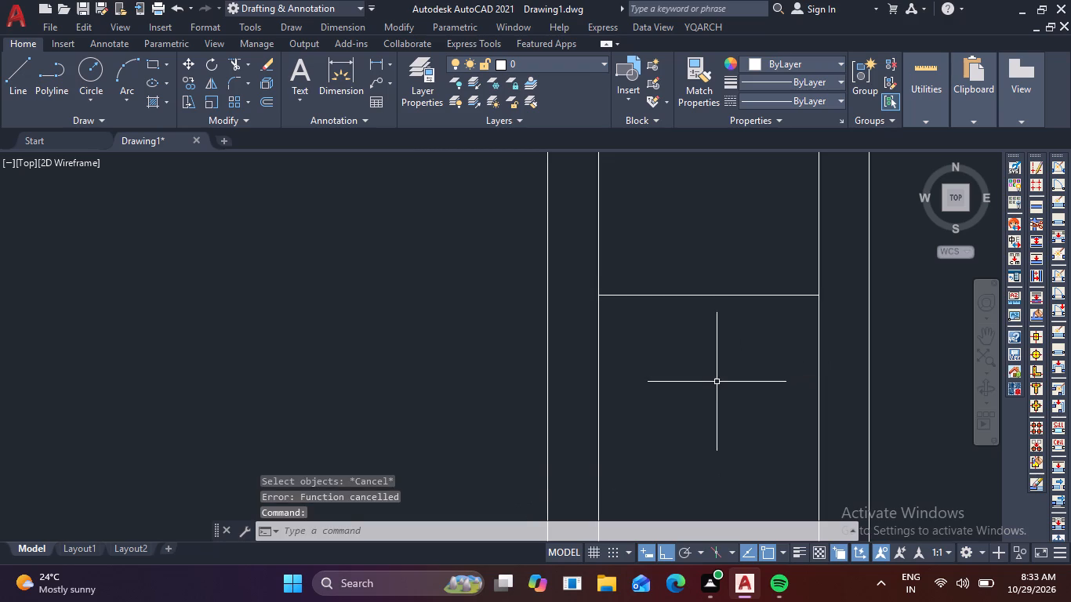
Offset the horizontal connecting line between the partitions 2-1/4" both below and above.
key("o")
key("Return")
key("2")
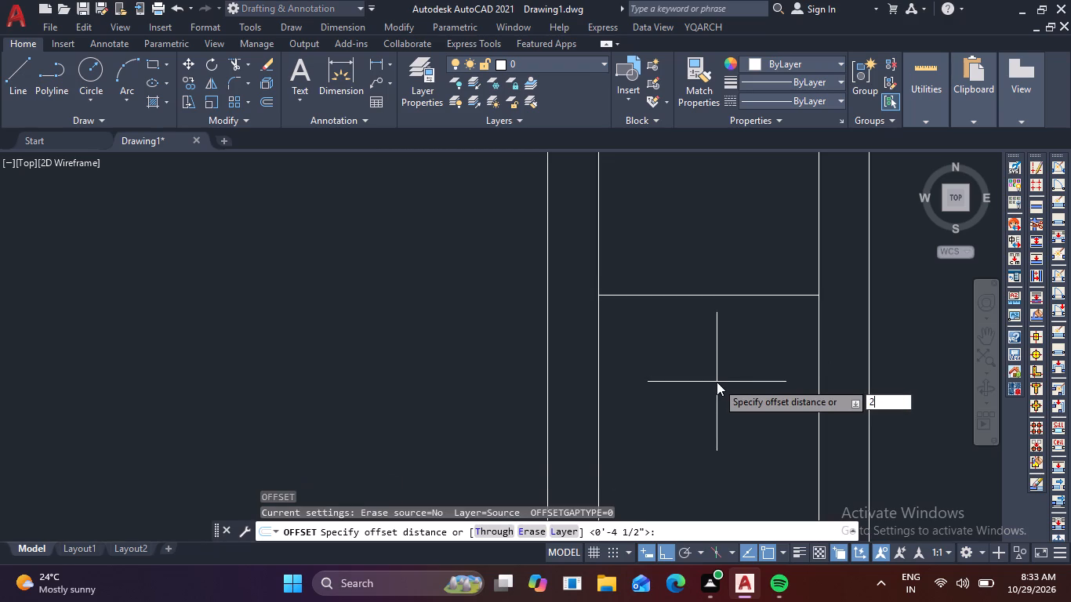
key("minus")
type("1/")
key("4")
key("Return")
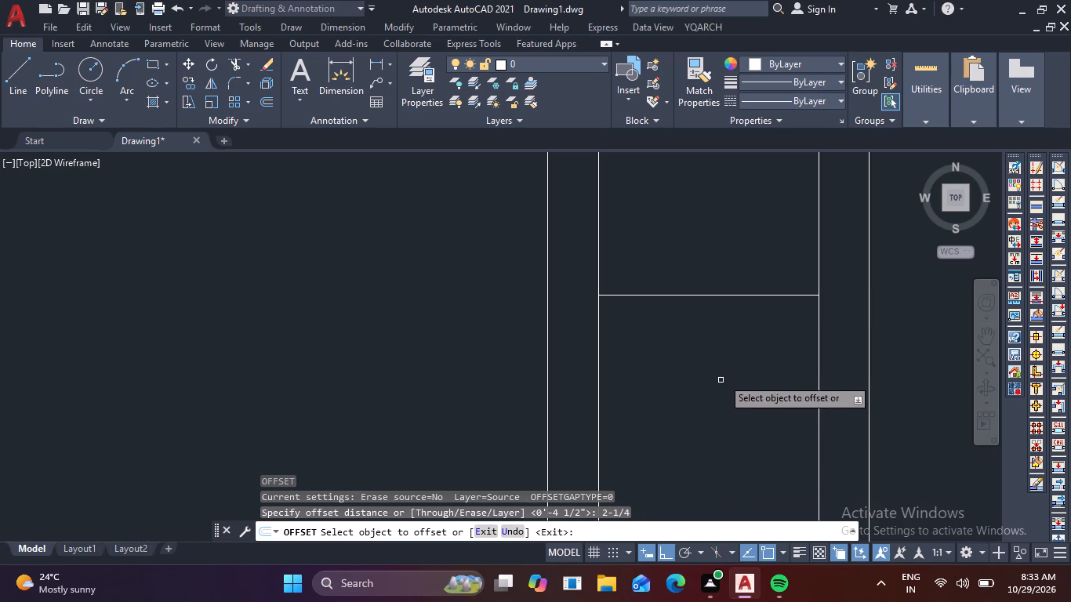
left_click(737, 297)
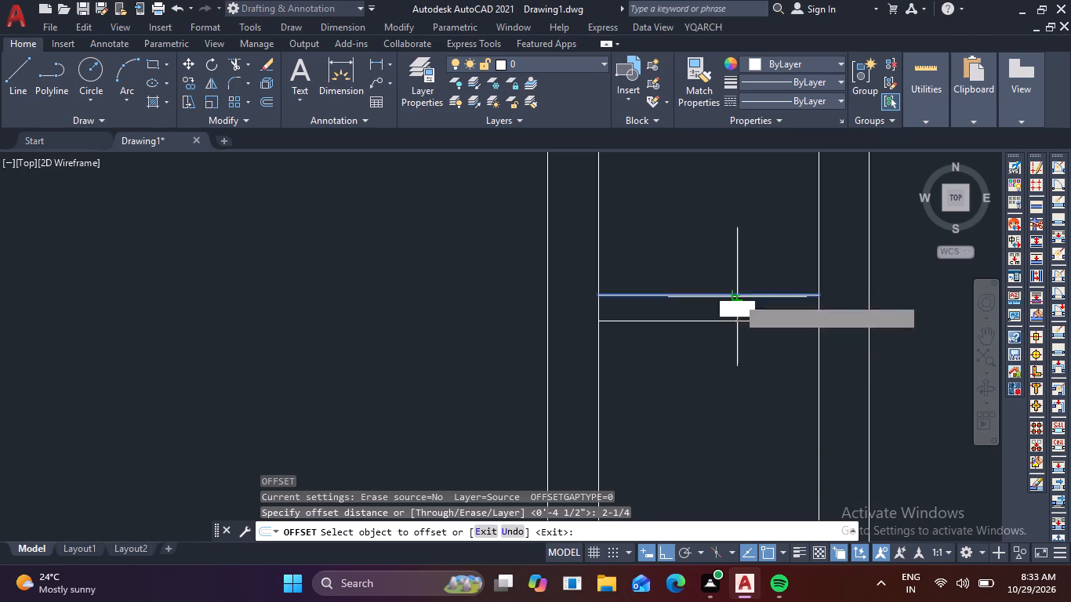
left_click(740, 346)
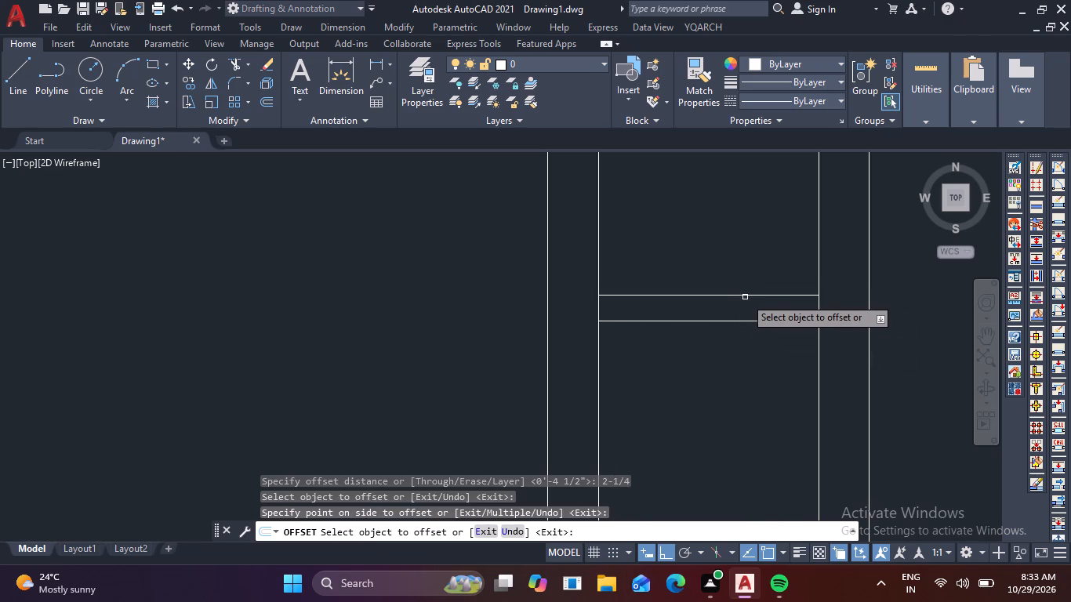
left_click(746, 296)
left_click(750, 282)
key("Escape")
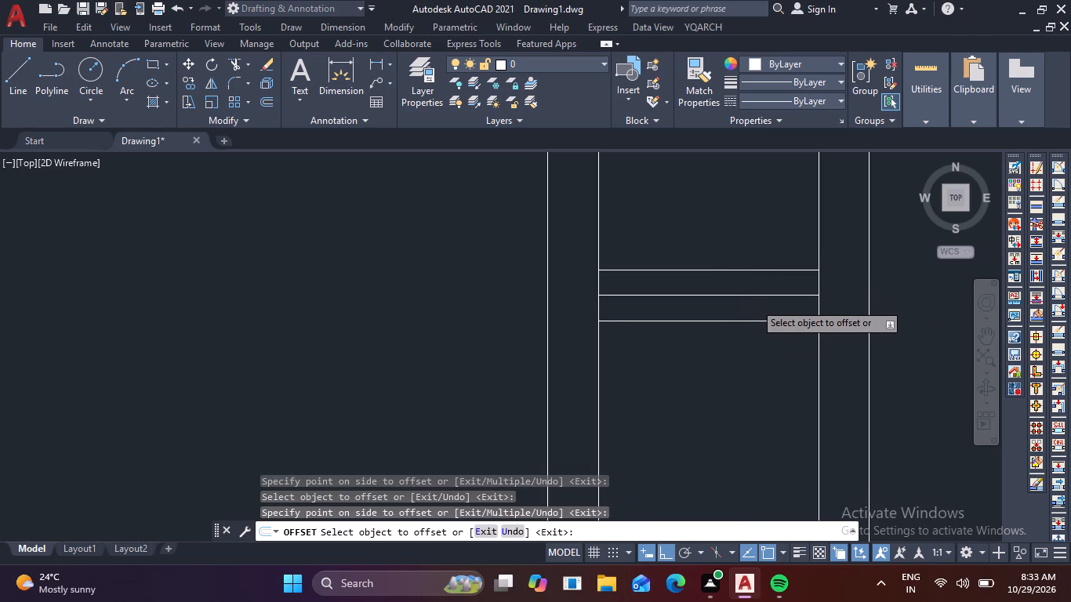
Delete the original middle connecting line, leaving only the two offset lines.
left_click(751, 296)
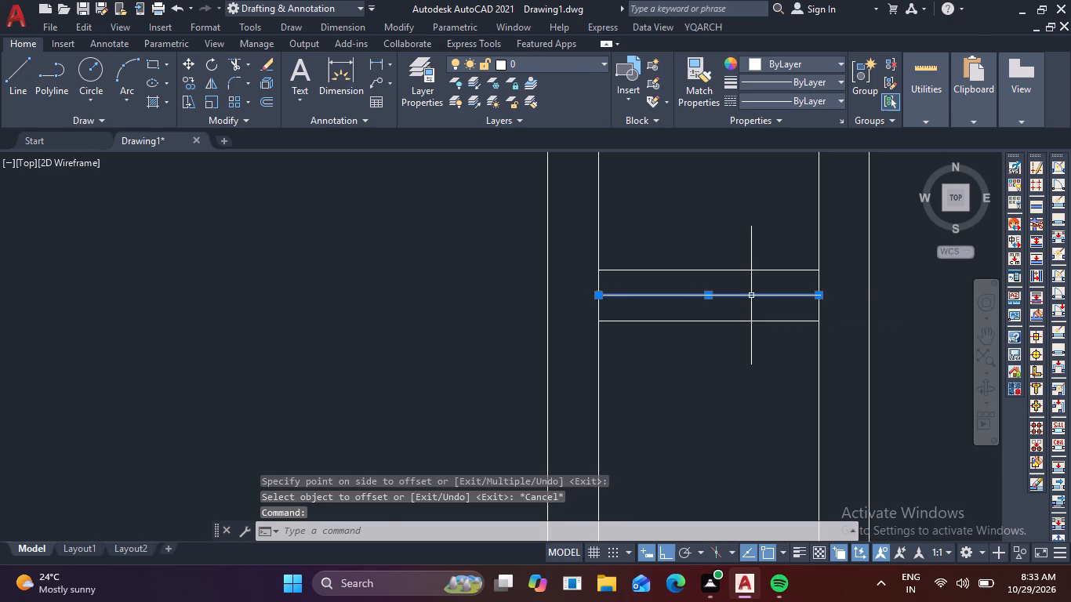
key("Delete")
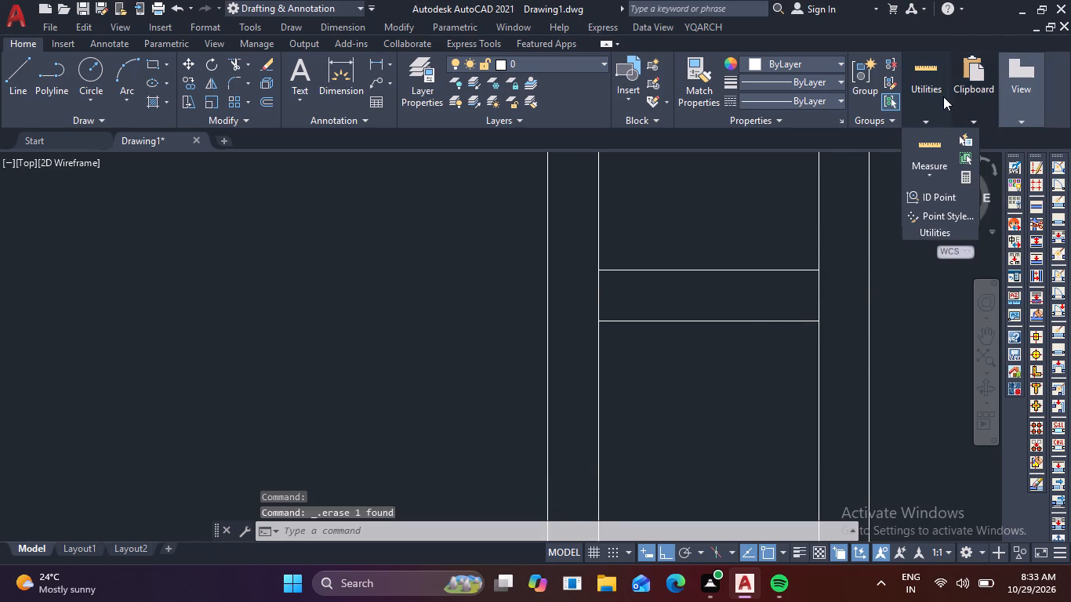
Measure the spacing and length of the two connecting lines between the partitions with quick measure.
left_click(942, 97)
left_click(924, 121)
left_click(925, 157)
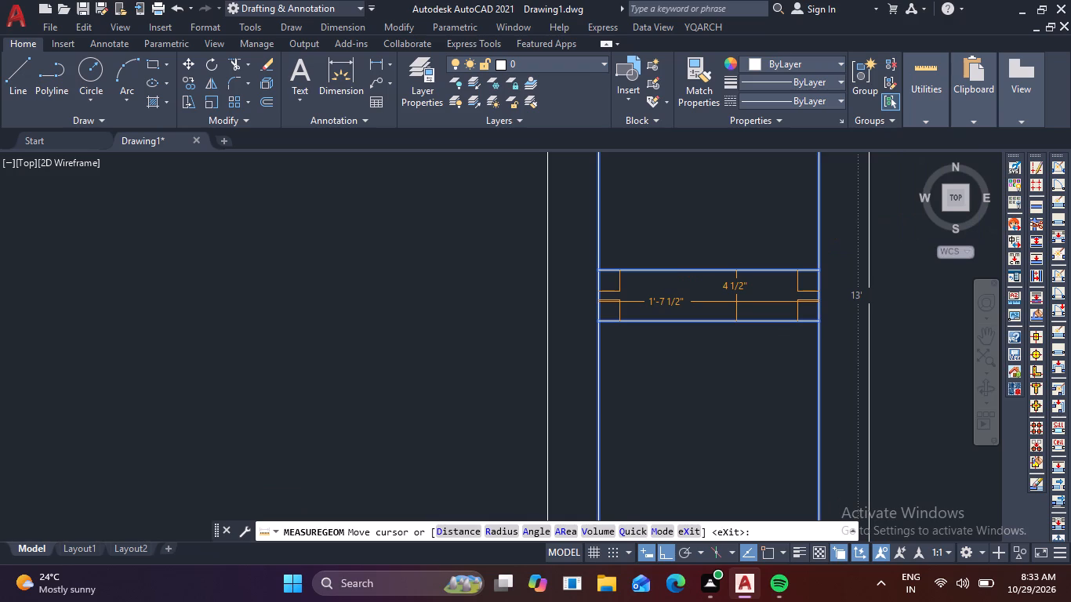
key("Escape")
Extend the lower connecting line to the left partition's outer line and the upper one to the right partition's outer line.
scroll(736, 302, "down", 1)
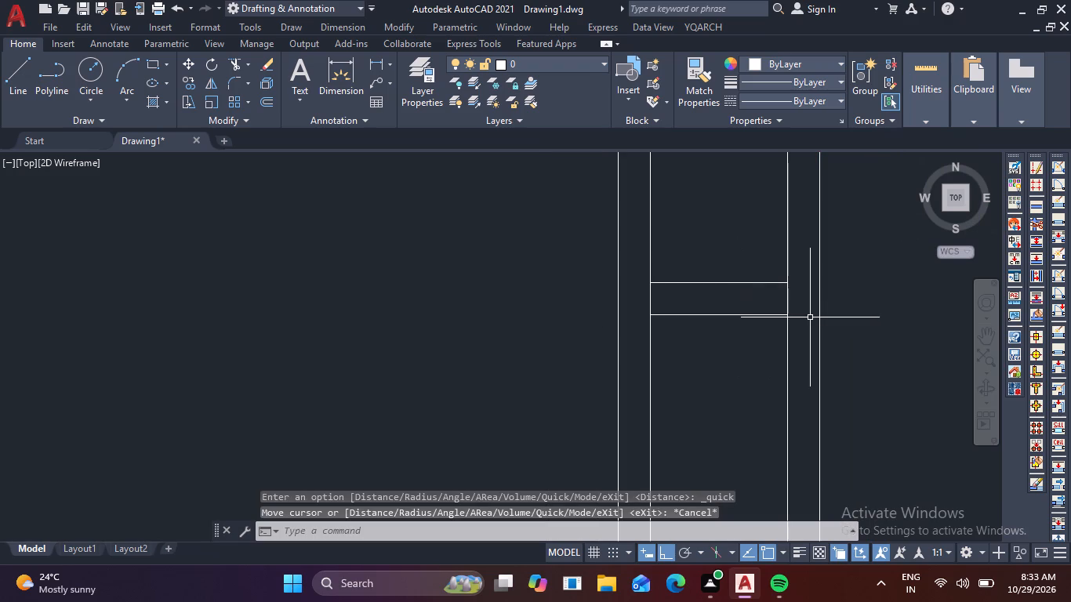
scroll(777, 314, "down", 1)
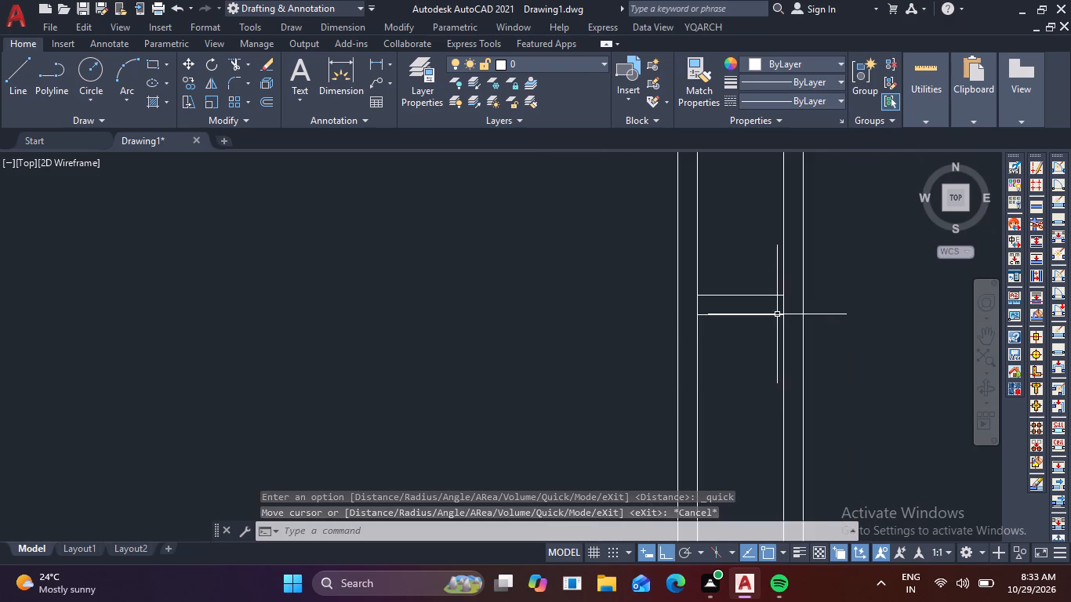
scroll(779, 346, "down", 2)
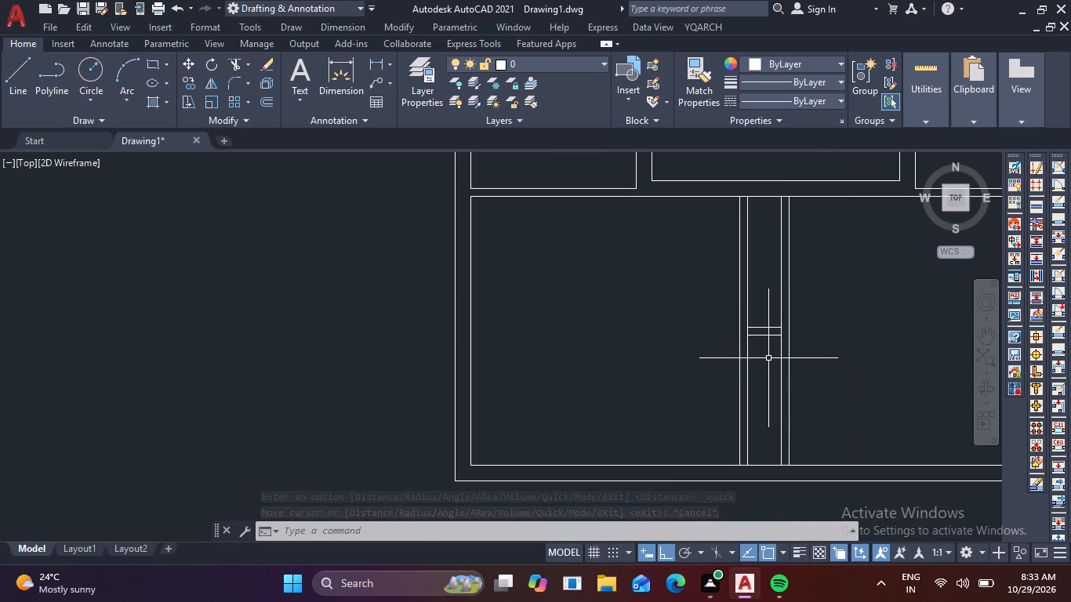
key("e")
key("x")
key("space")
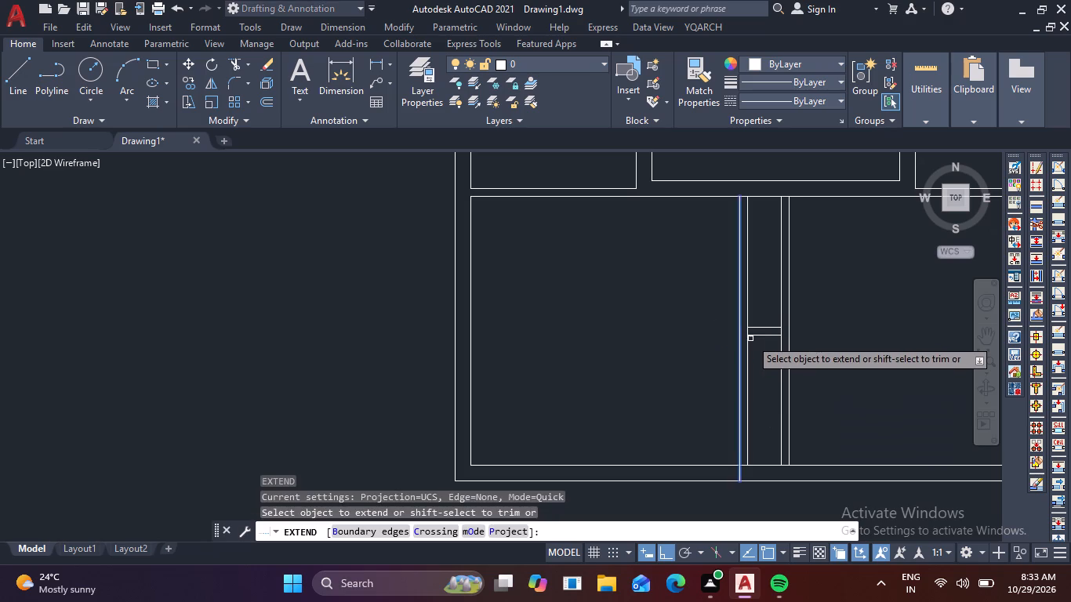
scroll(750, 343, "up", 3)
left_click(734, 312)
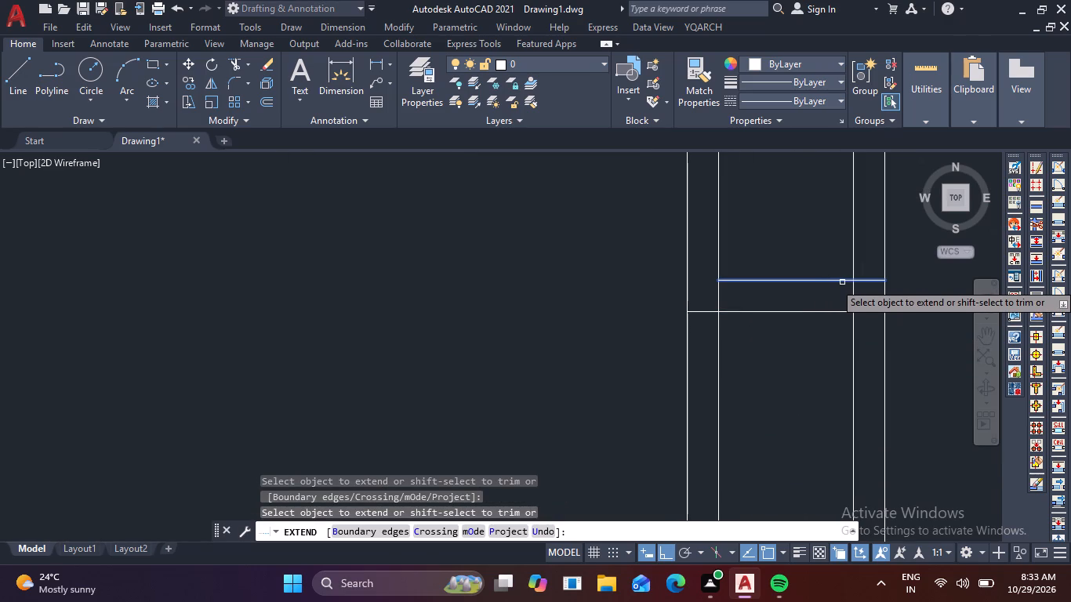
left_click(843, 282)
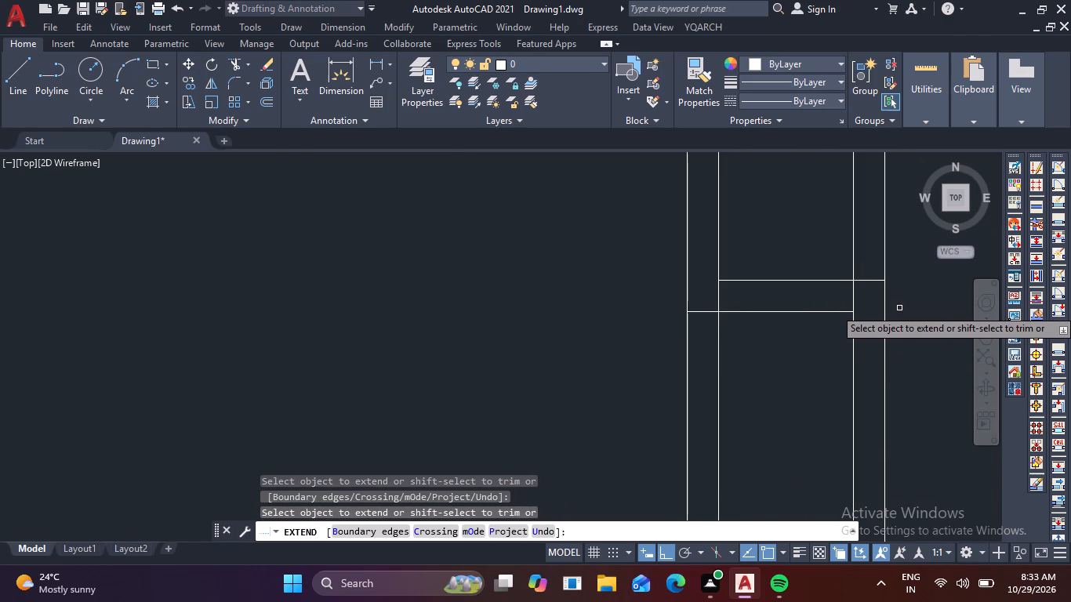
Trim the left partition below the connecting wall, the right partition above it, and the stubs inside it to form one stepped partition.
left_click_drag(759, 356, 682, 355, "shift")
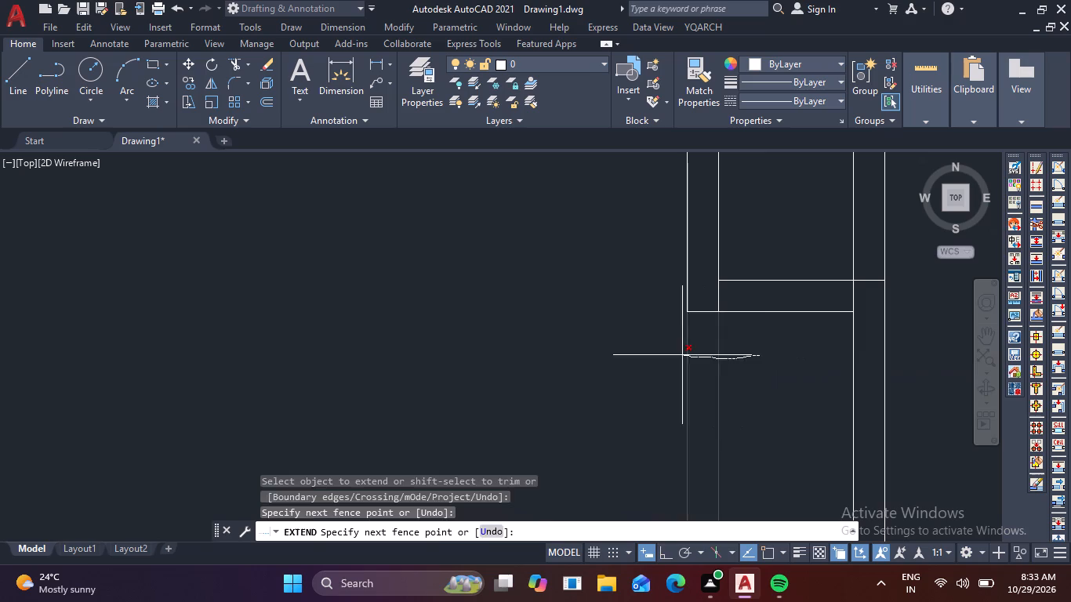
left_click_drag(682, 355, 681, 355, "shift")
scroll(761, 277, "down", 1, "shift")
left_click_drag(785, 225, 852, 234, "shift")
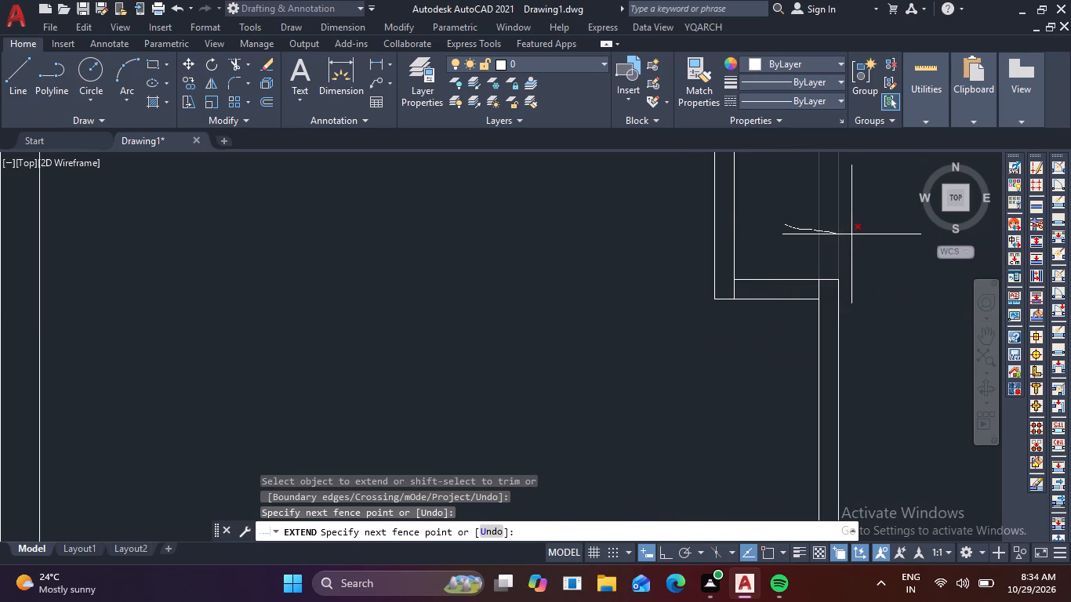
left_click_drag(852, 234, 853, 234, "shift")
scroll(811, 289, "up", 3, "shift")
left_click_drag(804, 285, 843, 296, "shift")
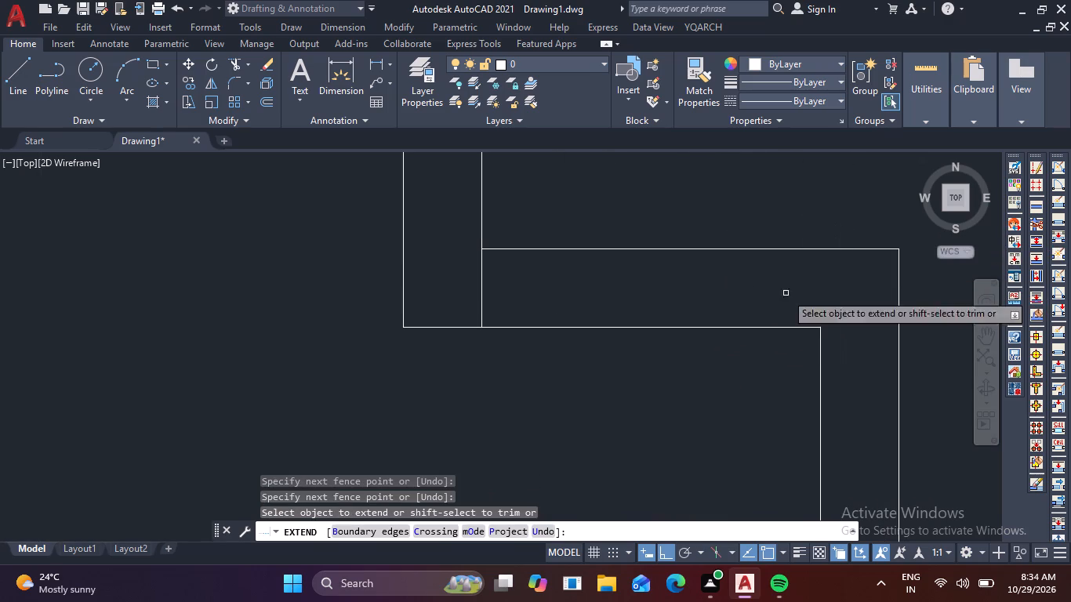
left_click_drag(448, 274, 506, 296, "shift")
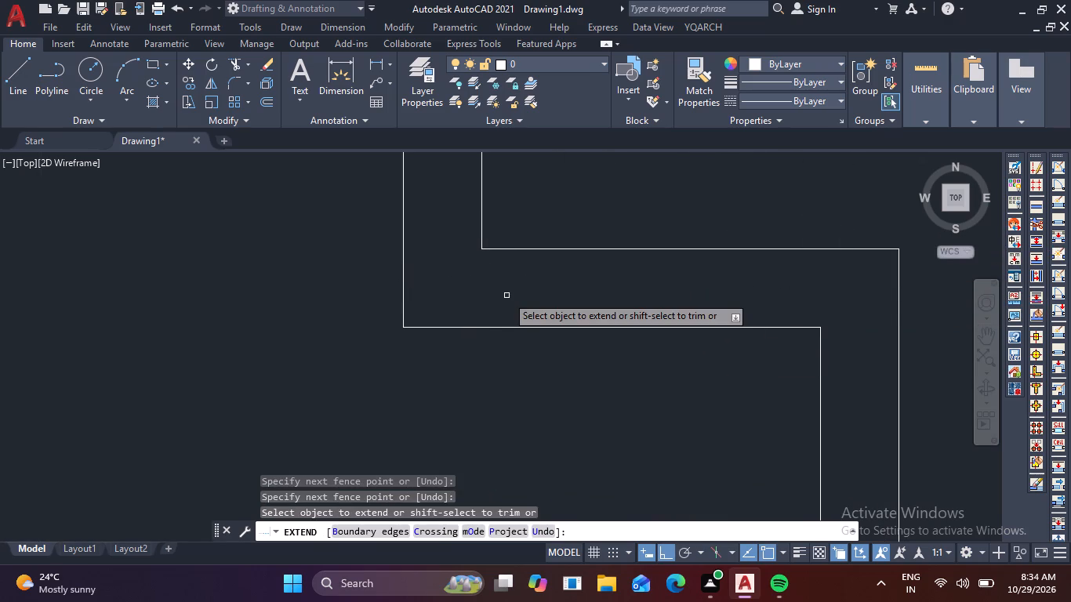
key("Escape")
Draw a vertical line 6'-4" long from the right end of the partition's upper connecting line up to the lower area's top wall line.
scroll(539, 307, "down", 6)
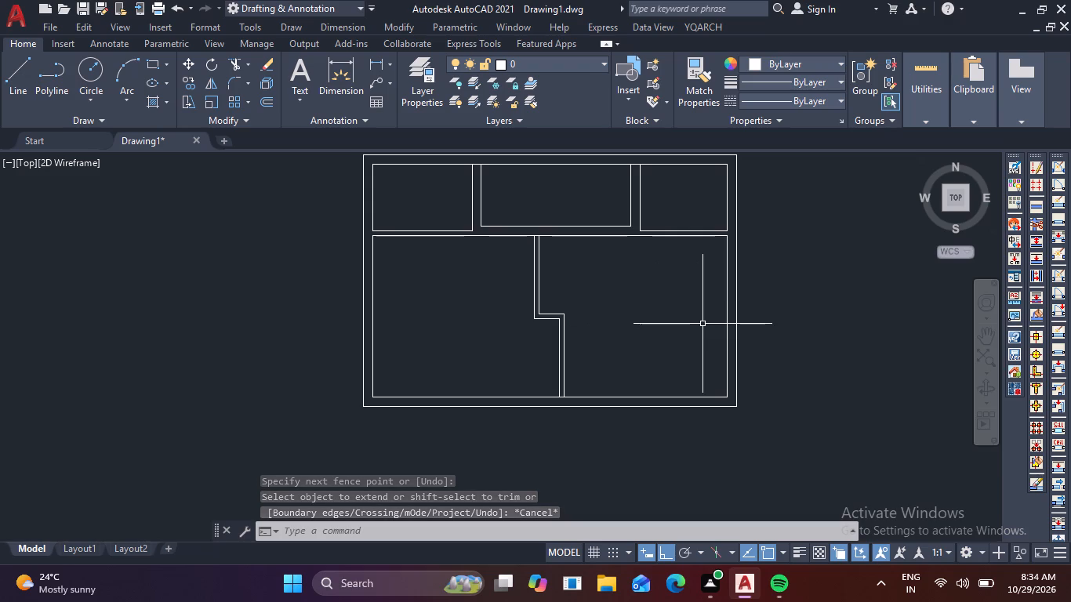
type("l")
key("space")
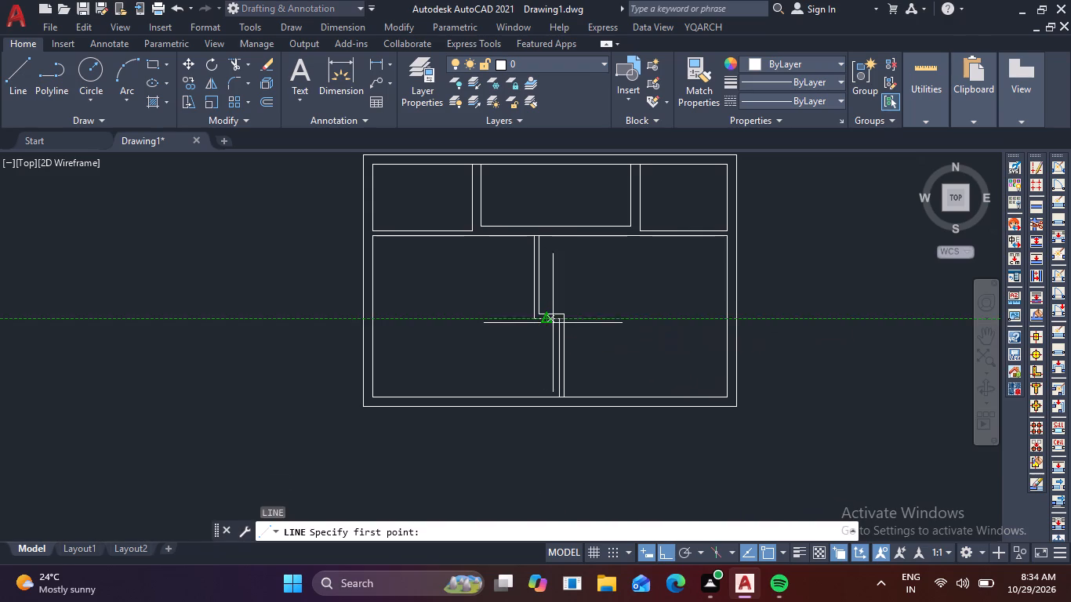
scroll(561, 311, "up", 3)
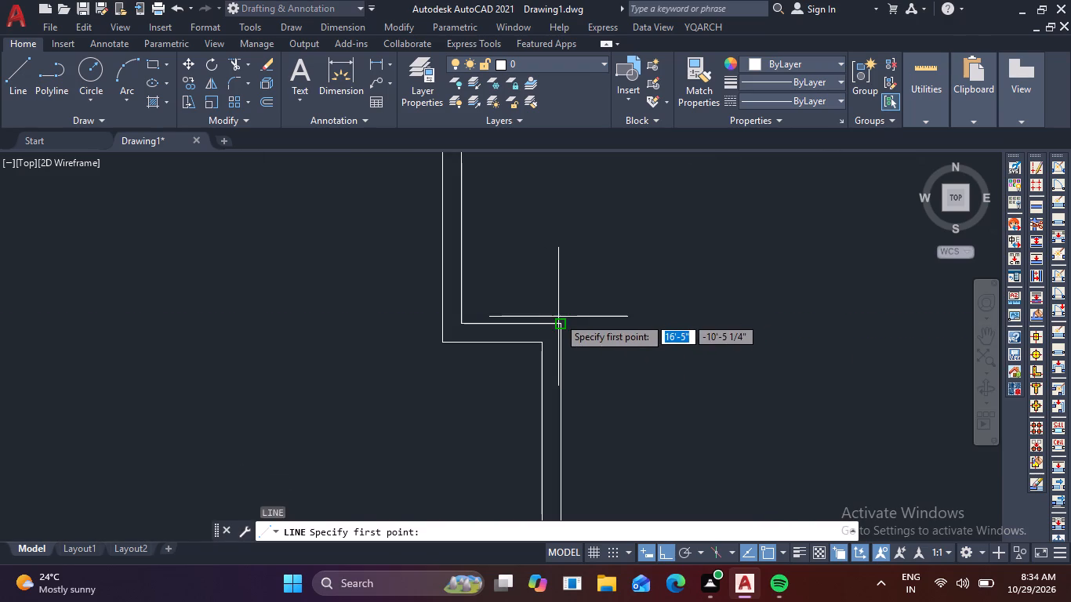
left_click(558, 320)
scroll(601, 219, "down", 1)
middle_click_drag(601, 215, 579, 397)
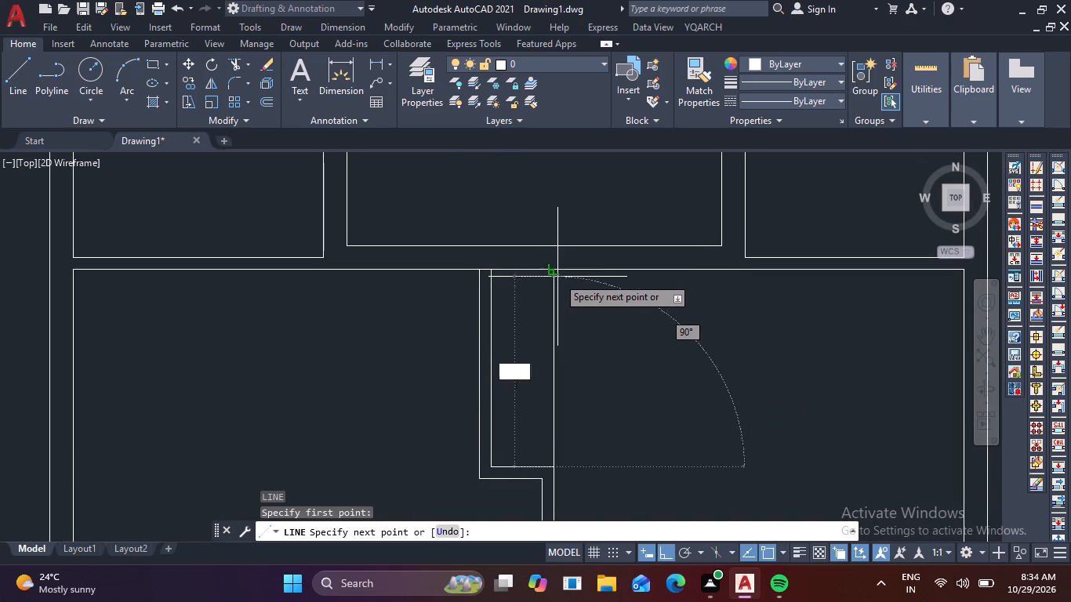
scroll(549, 272, "up", 2)
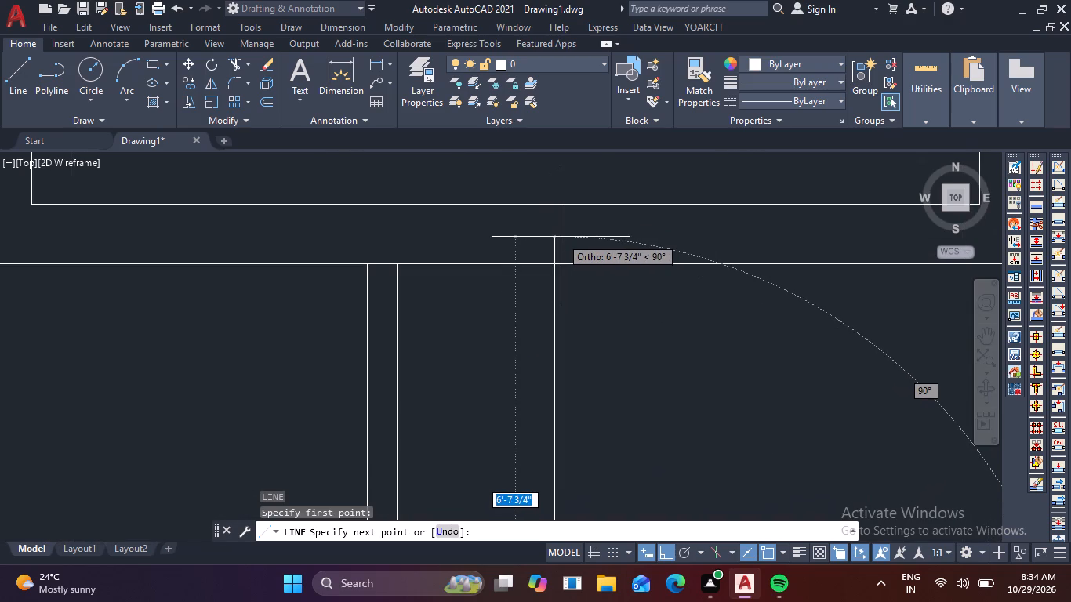
scroll(547, 261, "up", 4)
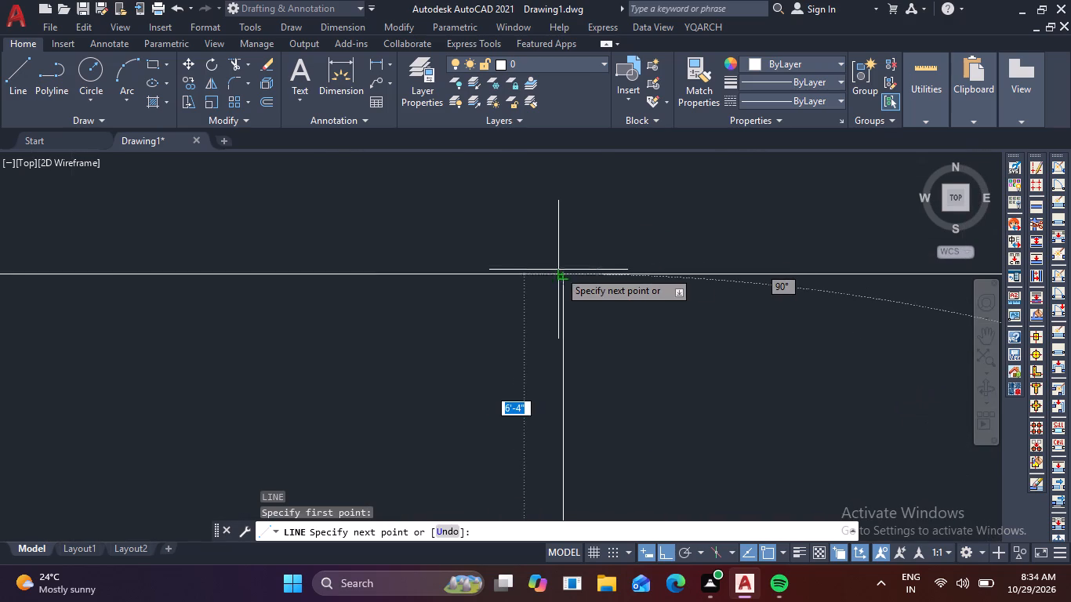
left_click(562, 273)
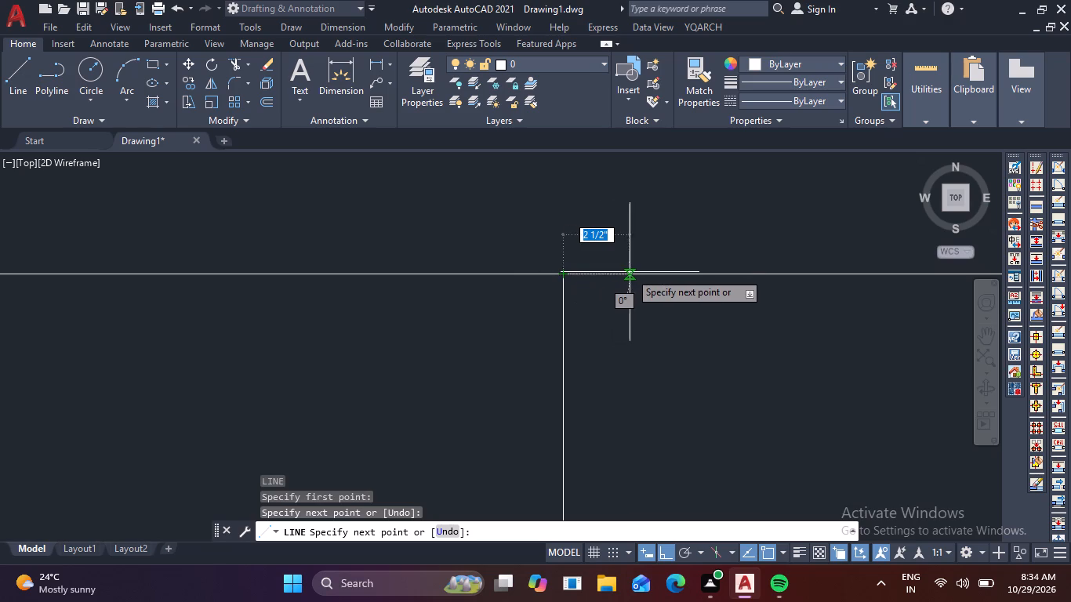
key("Escape")
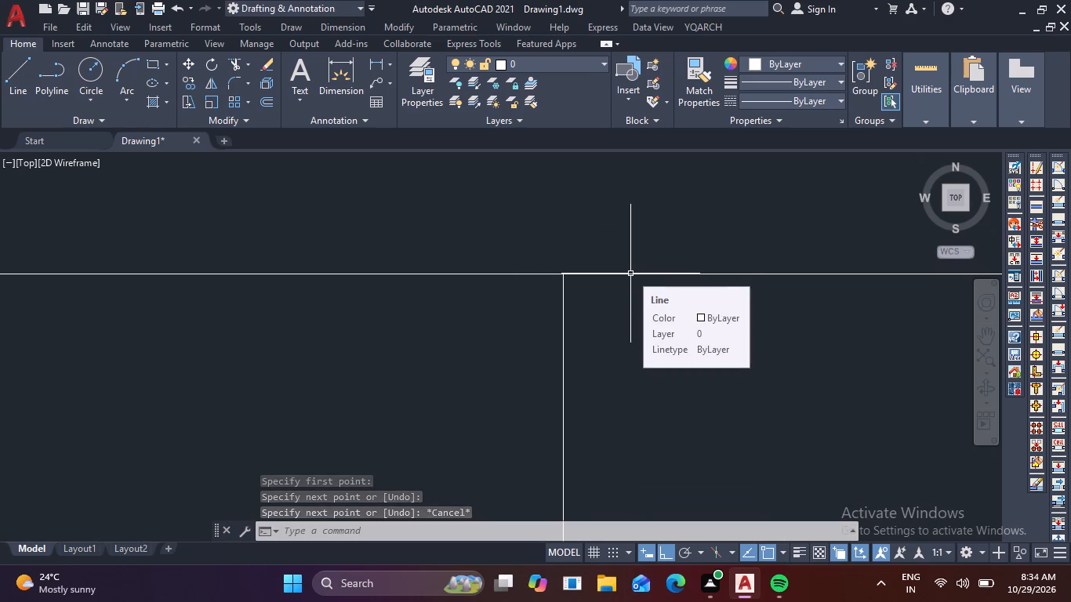
Draw a vertical line from the left end of the partition's lower connecting line down to the bottom wall's inner line.
key("space")
scroll(623, 277, "down", 5)
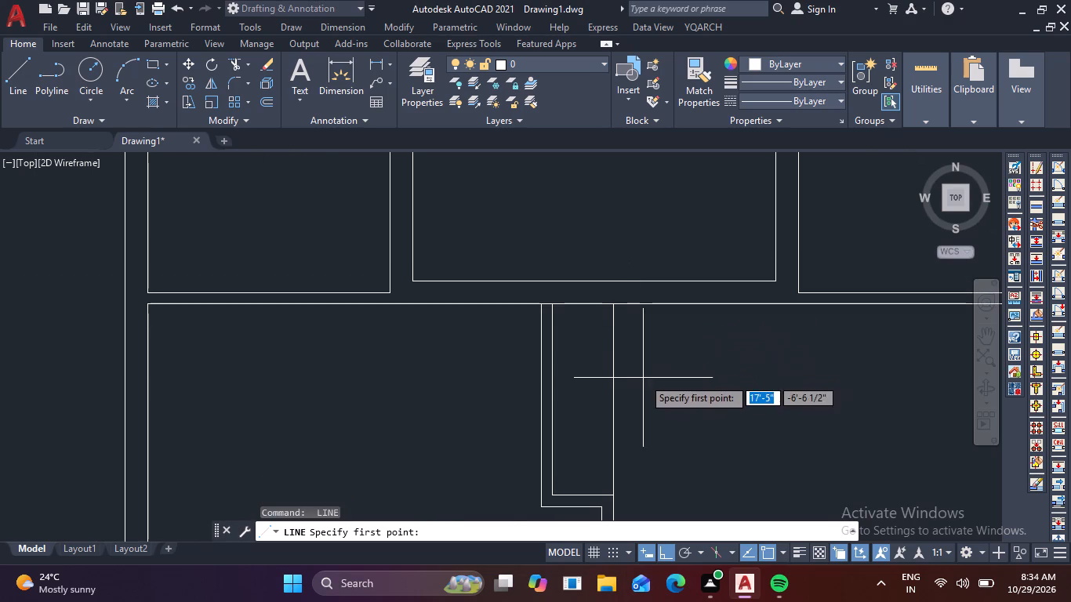
middle_click_drag(649, 376, 685, 267)
left_click(577, 397)
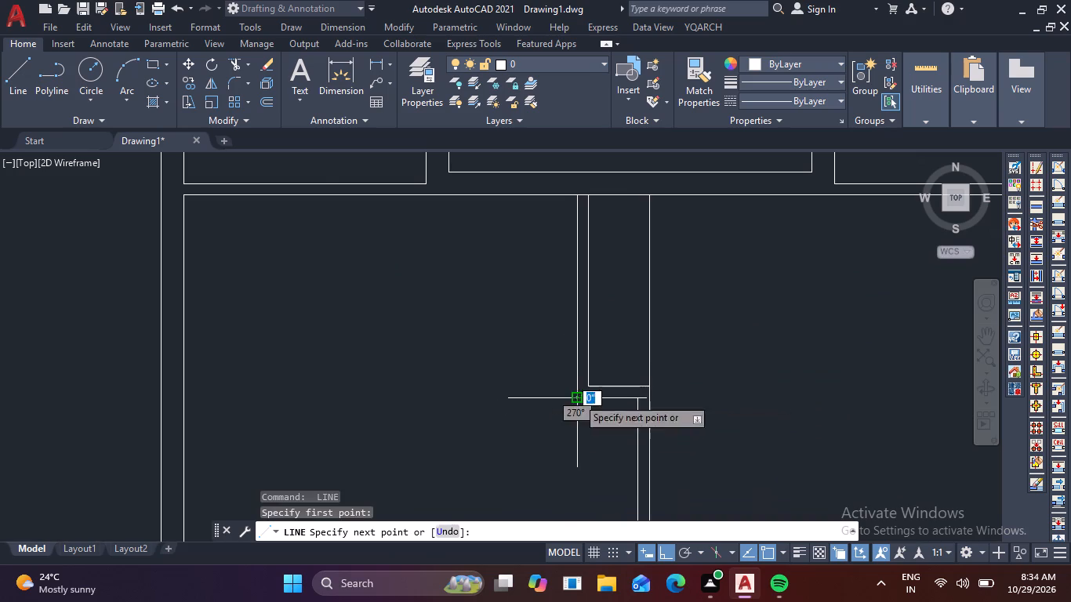
scroll(568, 451, "down", 2)
middle_click_drag(572, 452, 613, 234)
scroll(638, 275, "up", 4)
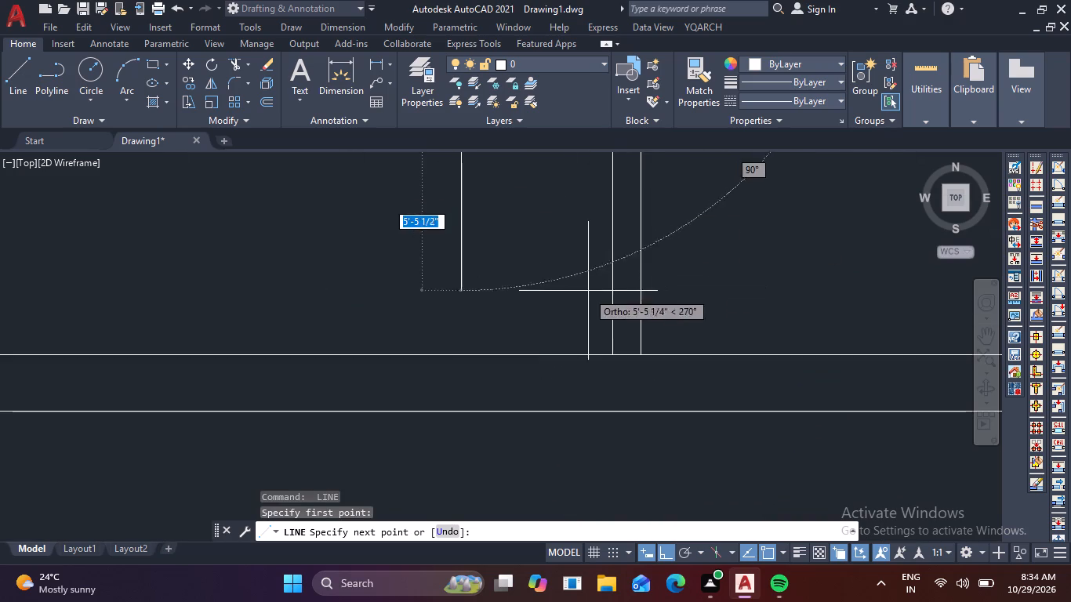
left_click(463, 354)
key("Escape")
scroll(477, 384, "down", 5)
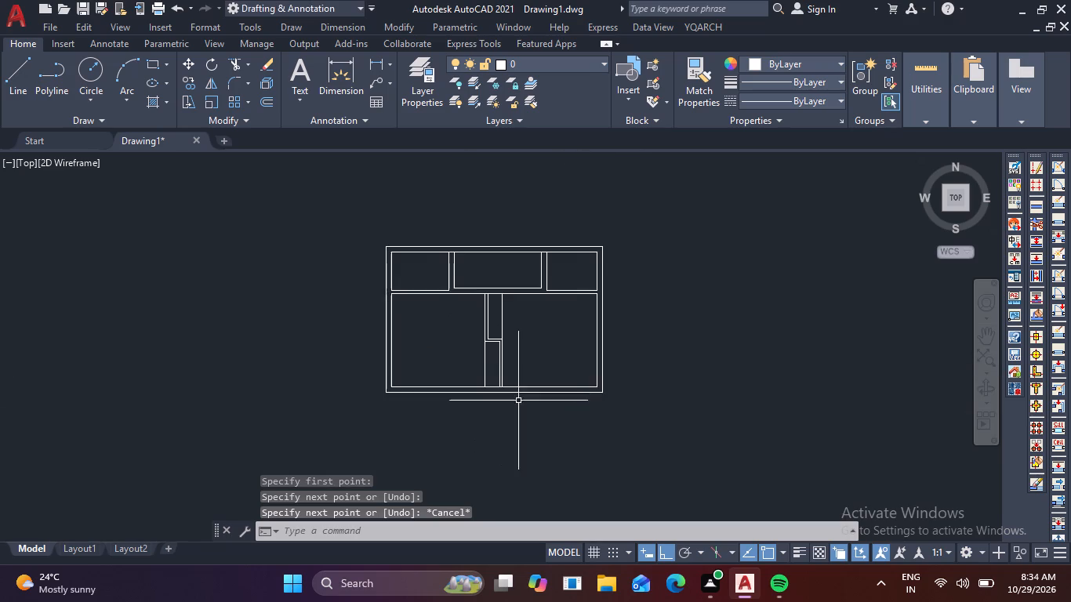
scroll(490, 349, "up", 4)
scroll(599, 339, "down", 1)
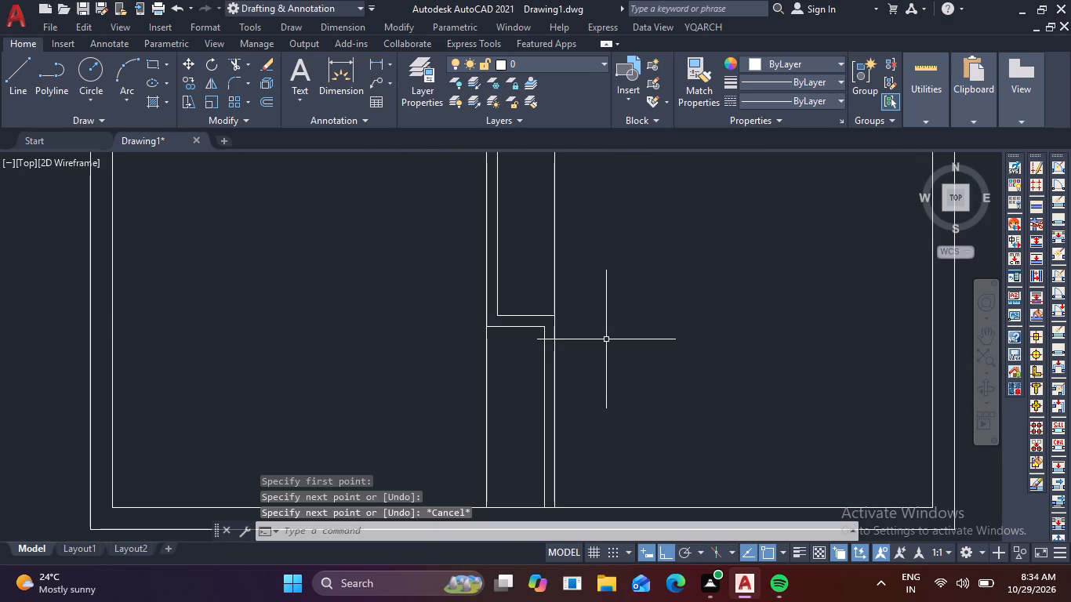
scroll(608, 339, "down", 1)
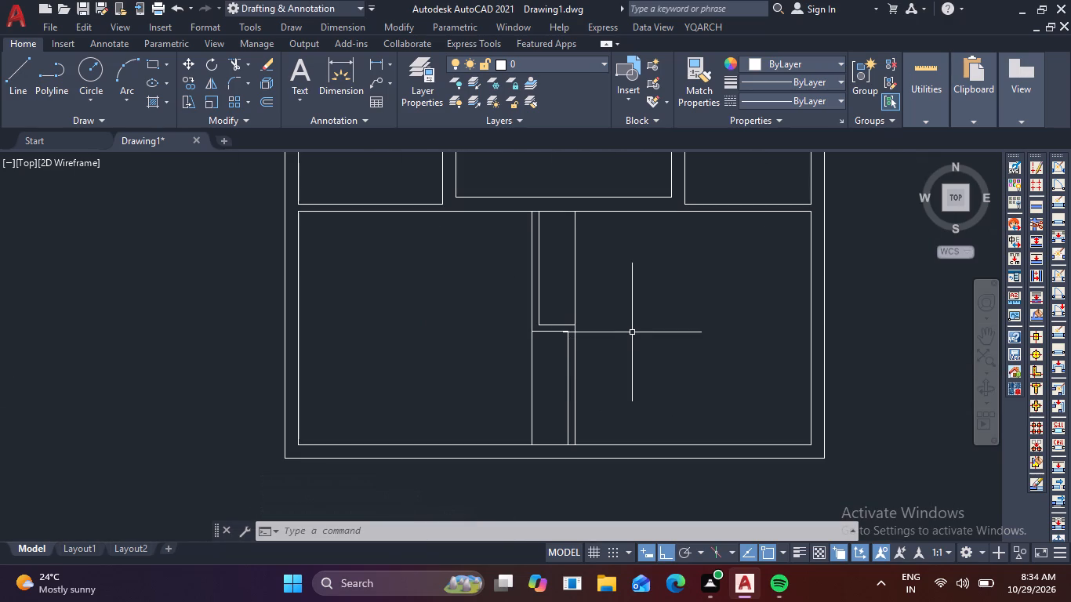
Draw a vertical centre line from the midpoint of the upper connecting line up to the lower area's top wall line.
key("l")
key("space")
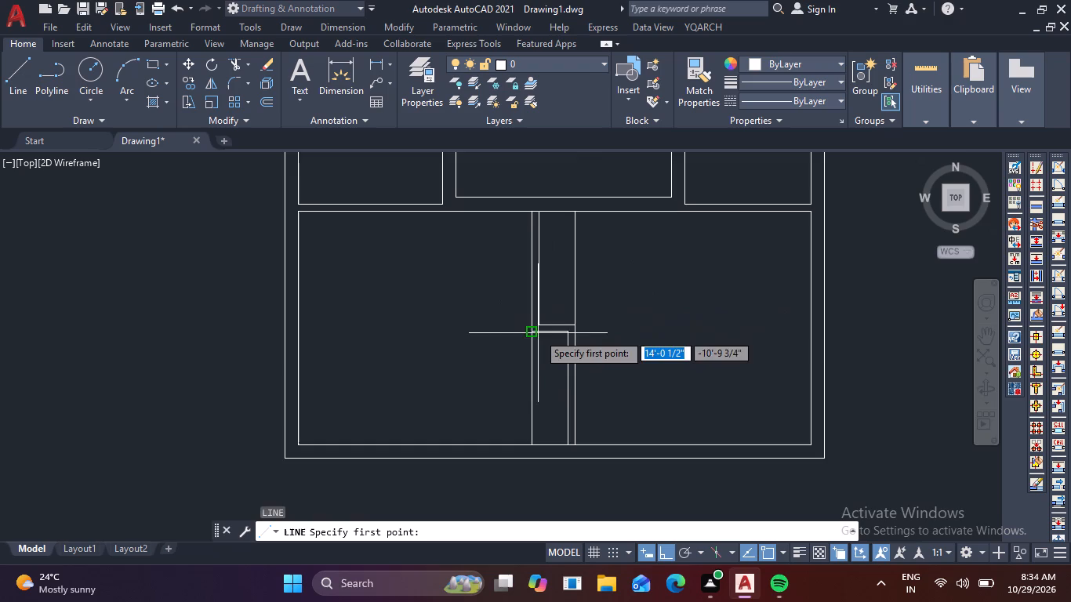
scroll(545, 329, "up", 2)
left_click(566, 315)
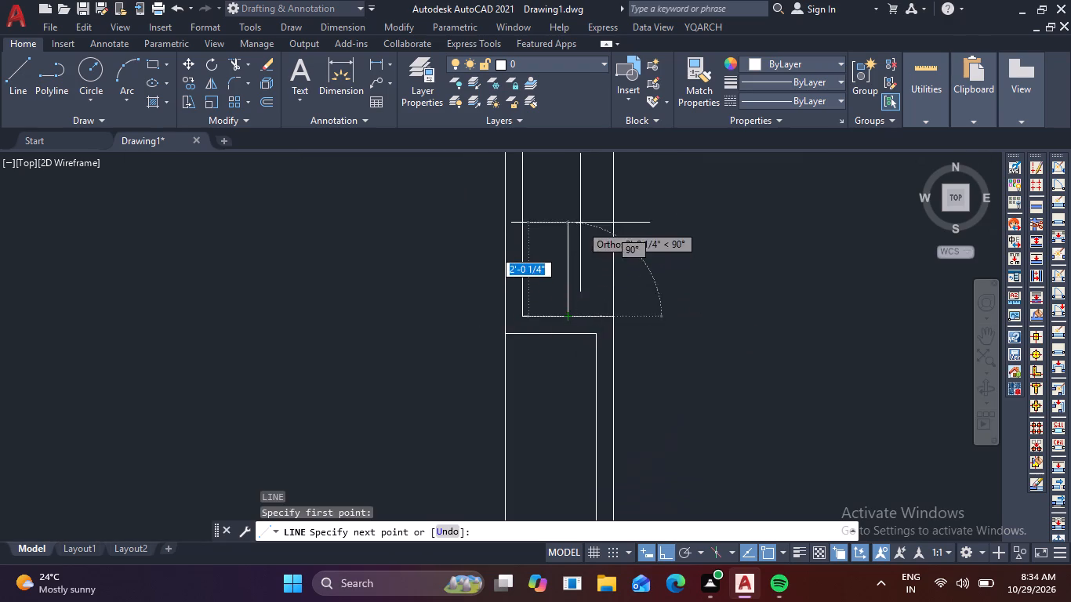
middle_click_drag(582, 209, 579, 428)
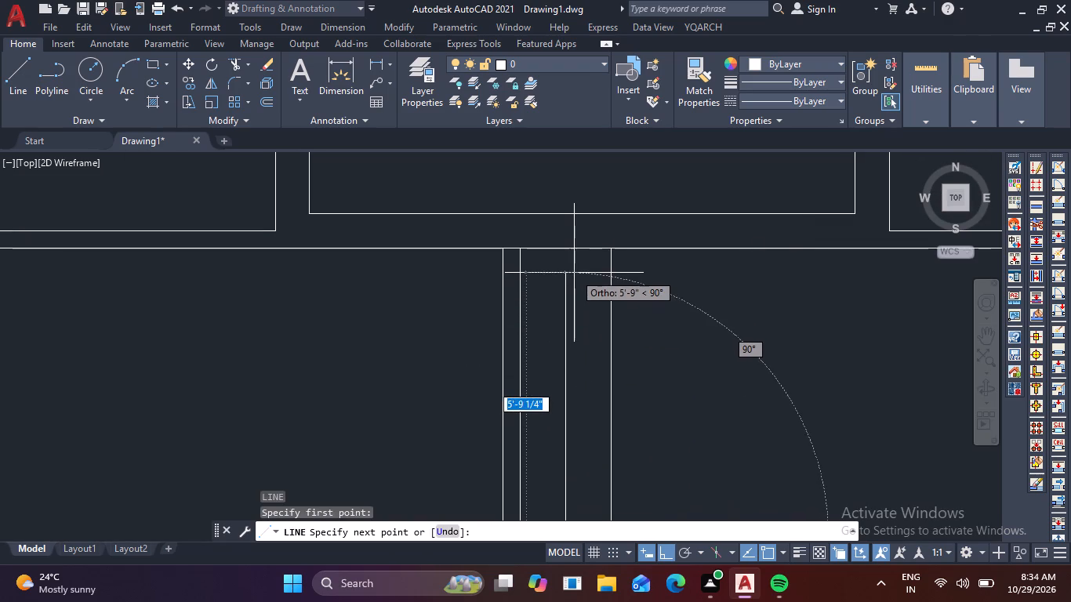
left_click(564, 247)
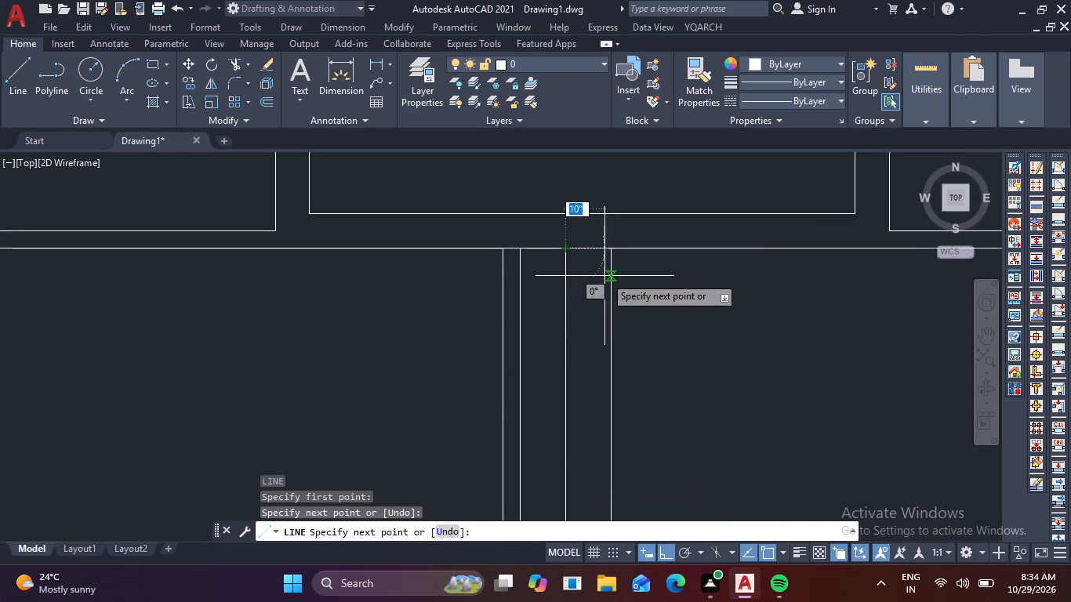
key("Escape")
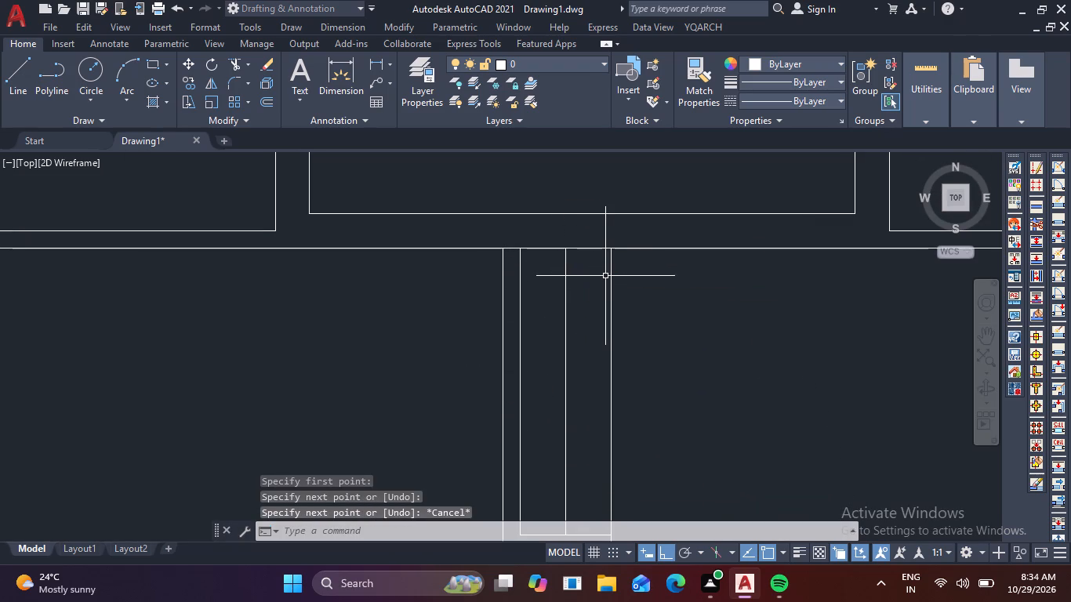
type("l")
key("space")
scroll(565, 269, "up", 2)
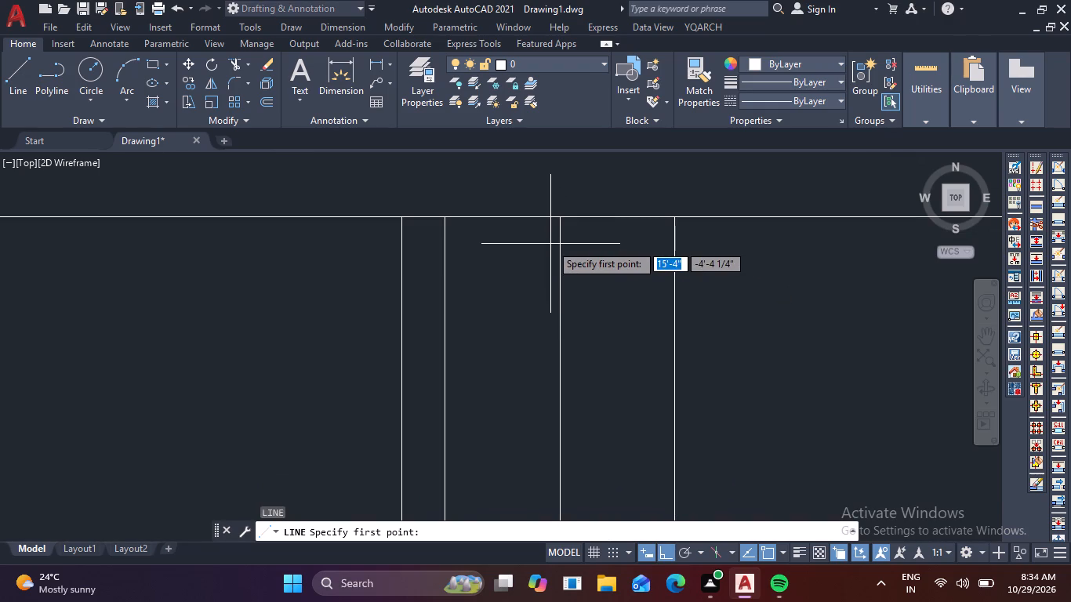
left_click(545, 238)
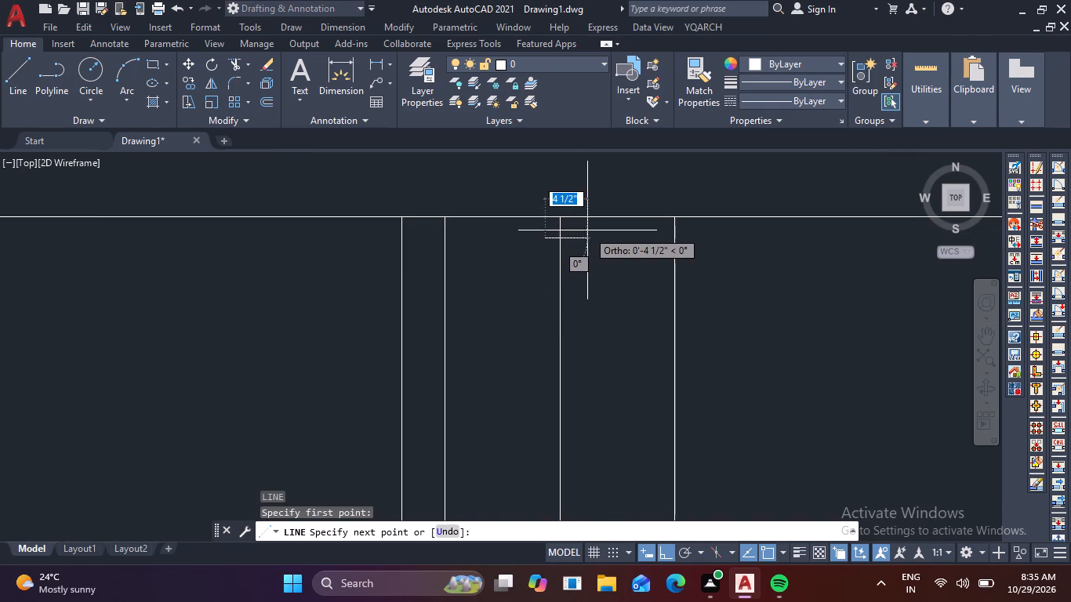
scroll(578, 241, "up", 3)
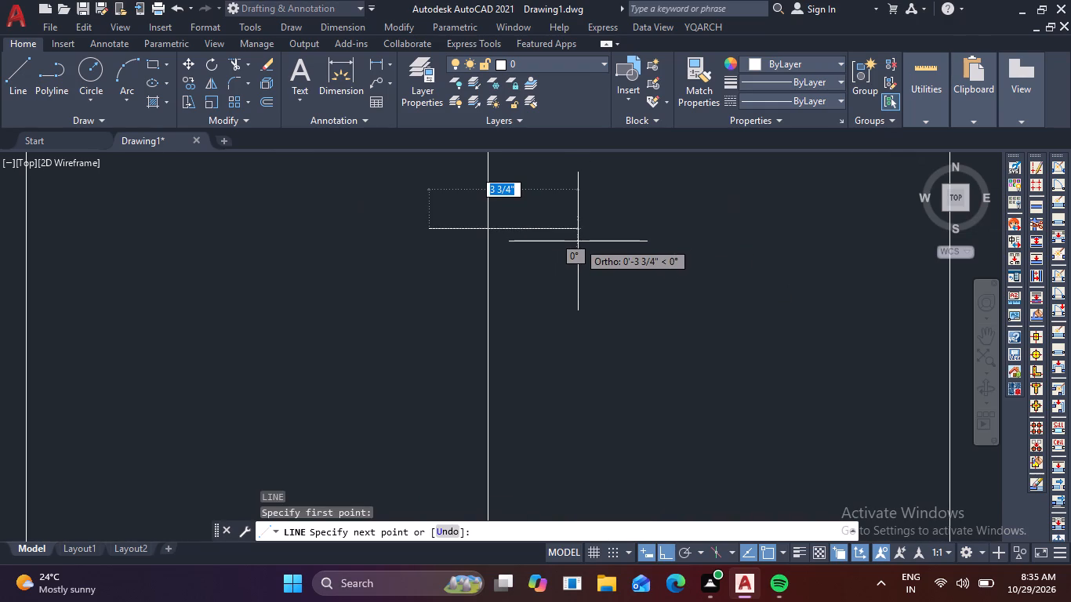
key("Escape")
Draw a short horizontal line across the new centre line, just below the lower area's top wall line.
type("l")
key("space")
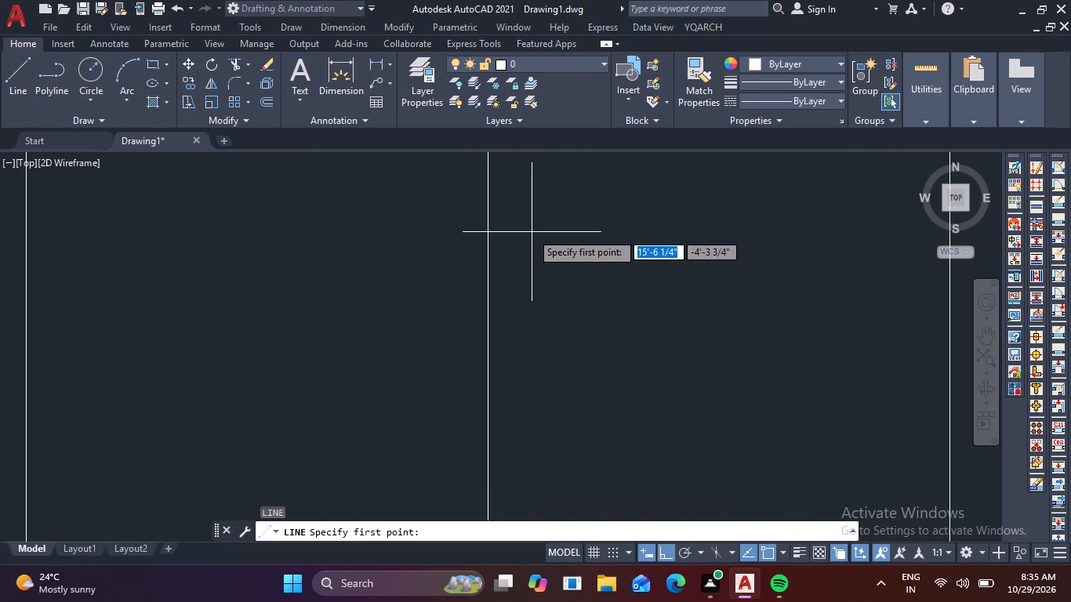
scroll(493, 227, "down", 2)
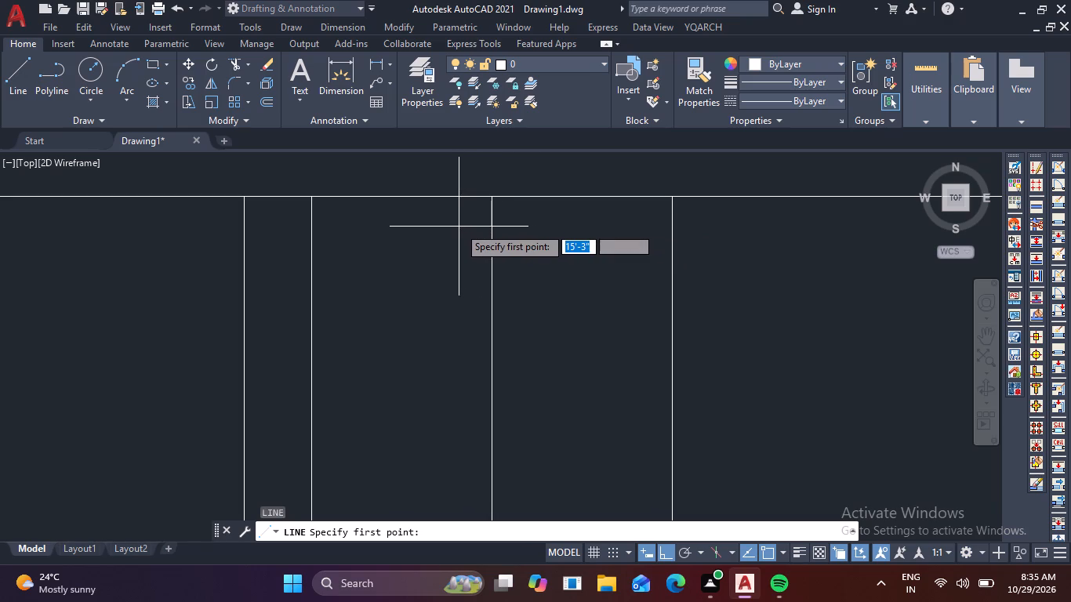
left_click(455, 224)
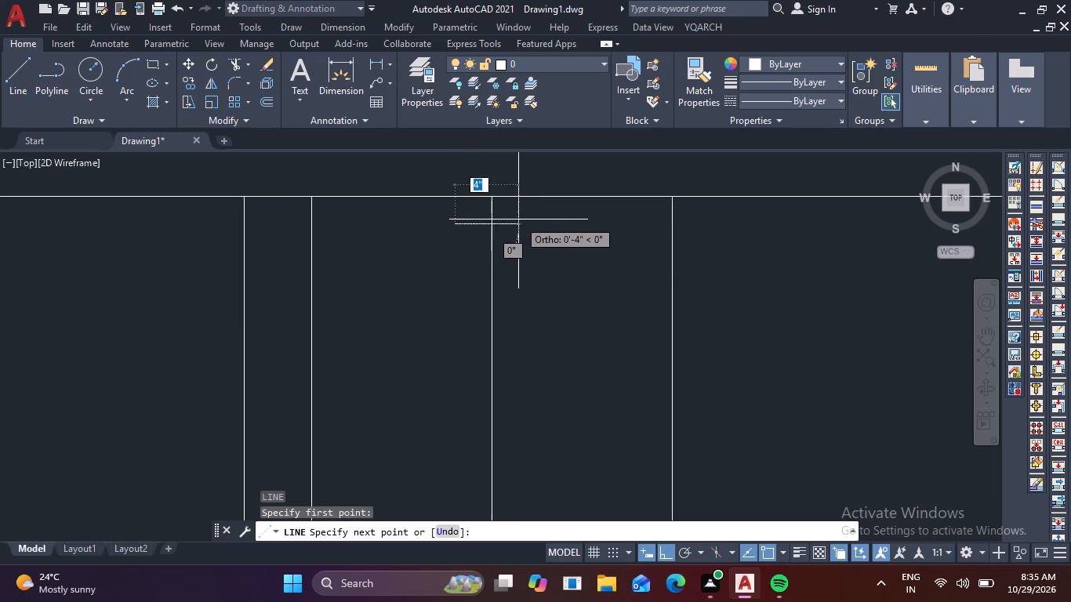
left_click(530, 225)
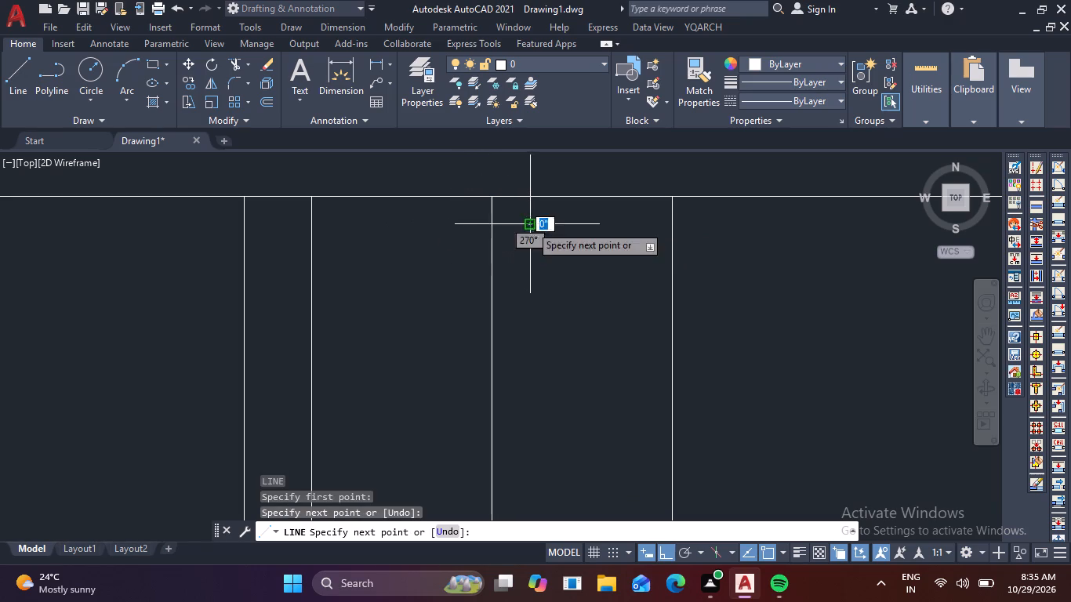
key("Escape")
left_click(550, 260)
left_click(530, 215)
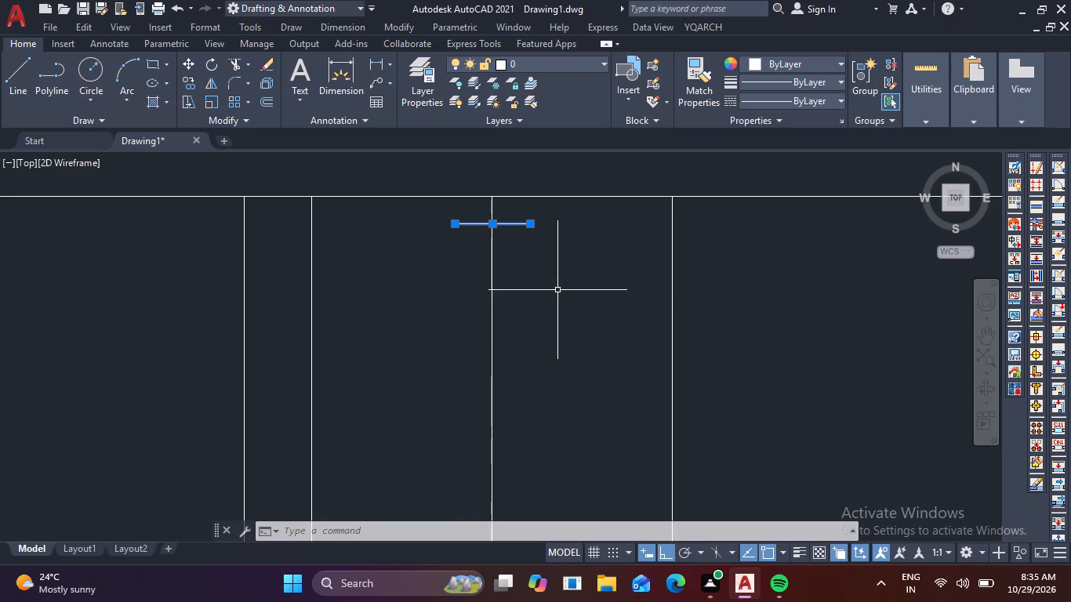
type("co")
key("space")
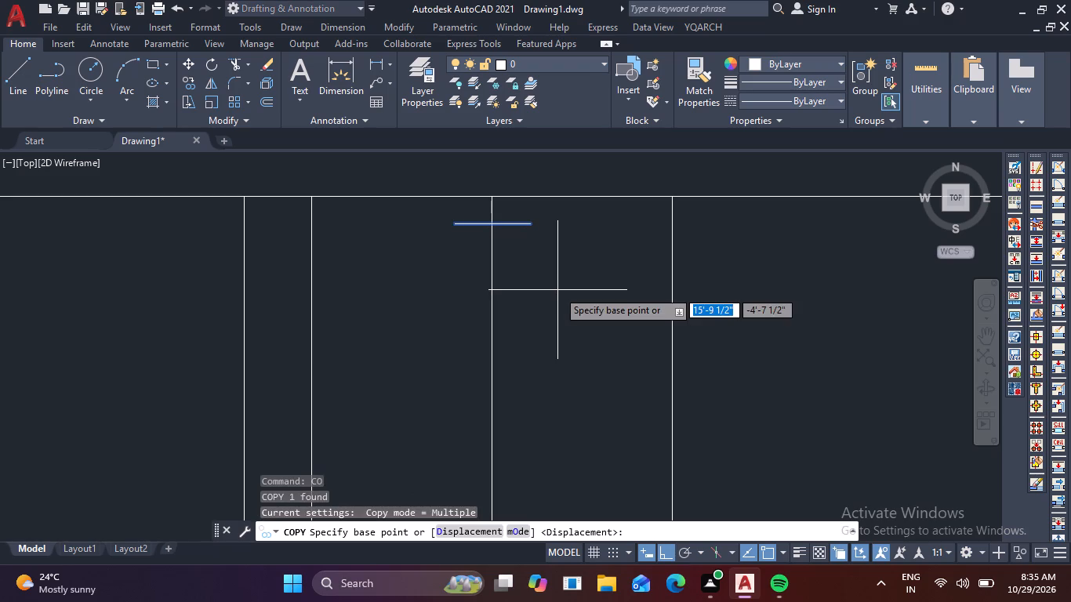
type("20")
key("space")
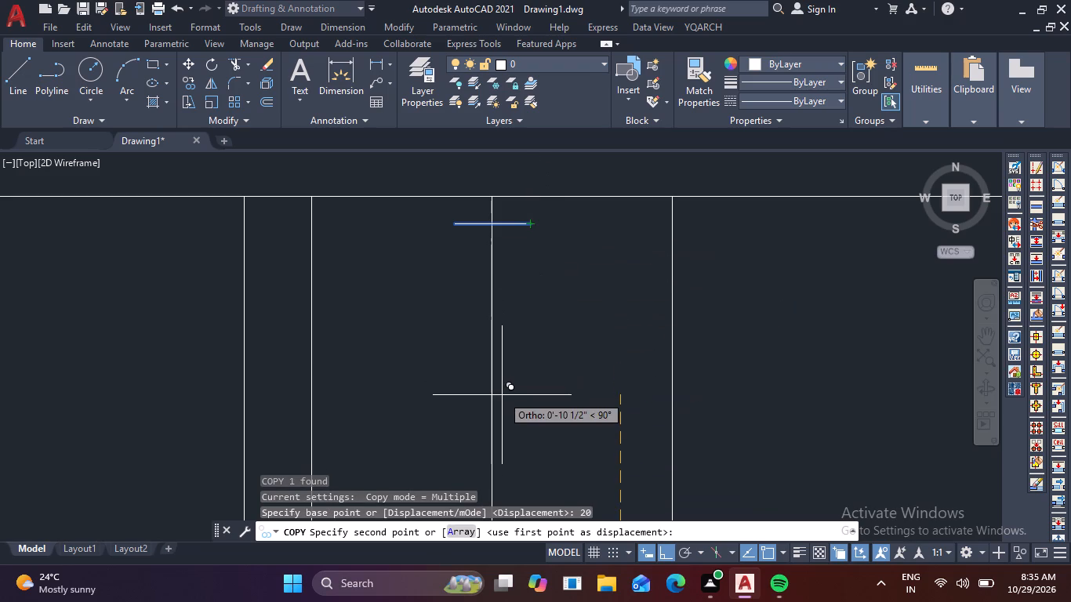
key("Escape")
Copy the short horizontal line from its midpoint as a fitted array of 20 items, spanning about 5'-10 1/2" down the centre line.
left_click(546, 248)
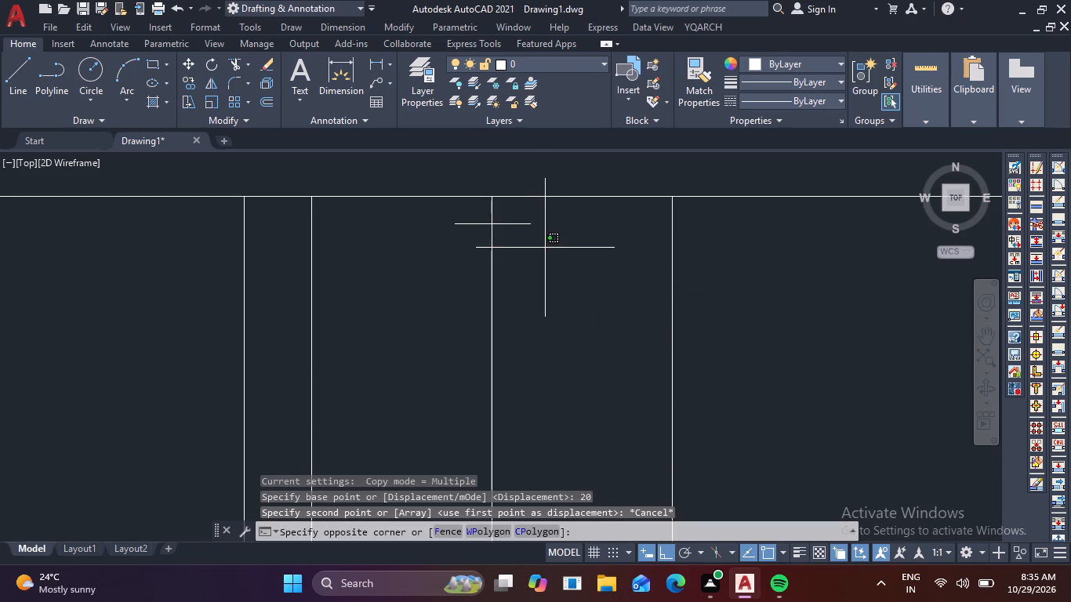
left_click(515, 215)
type("co")
key("space")
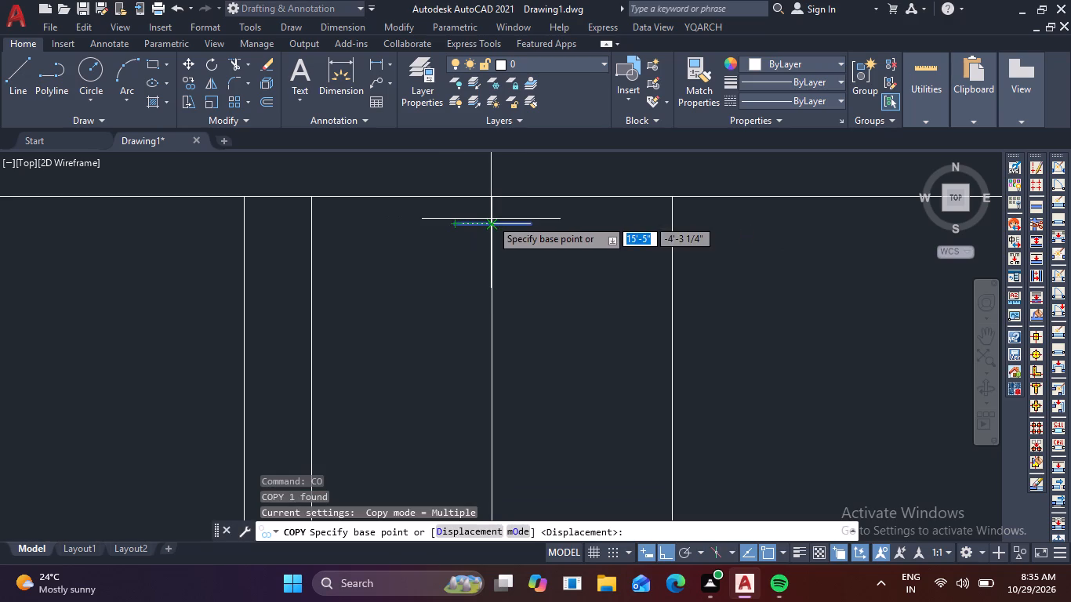
left_click(492, 223)
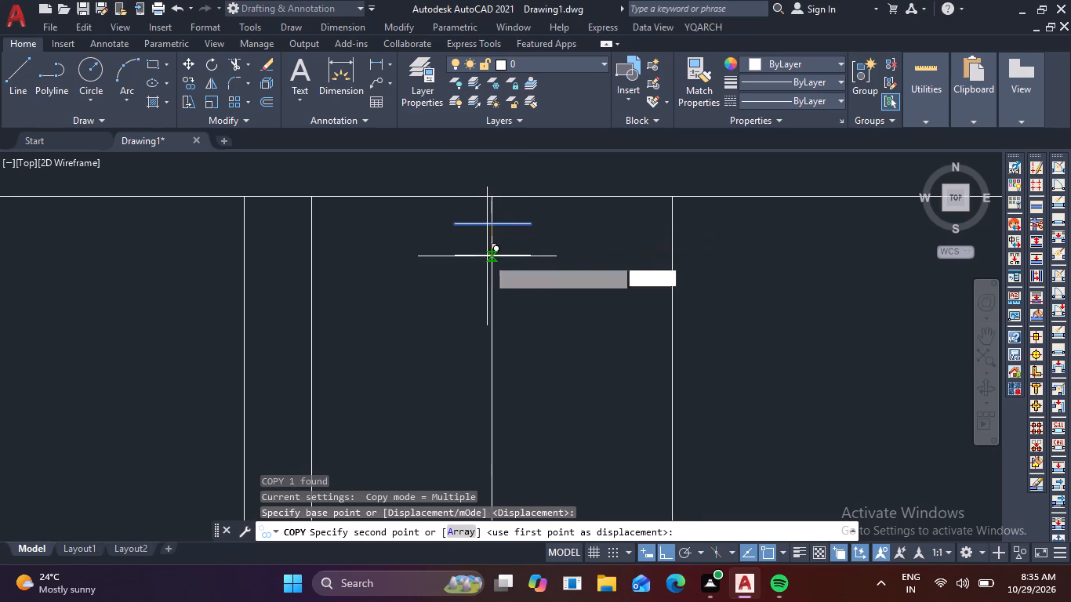
left_click(467, 529)
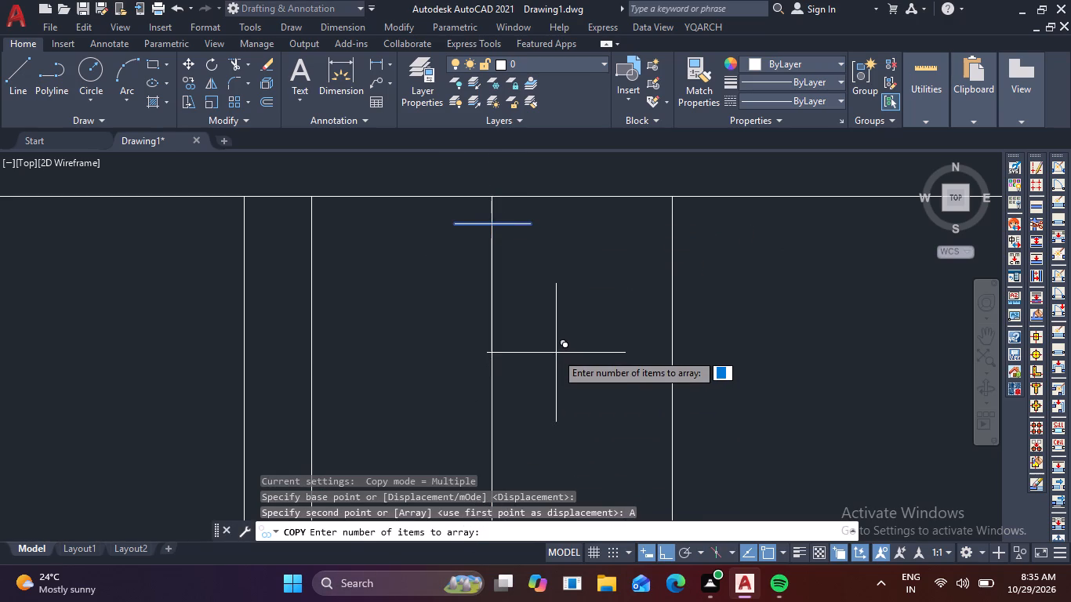
type("20")
key("space")
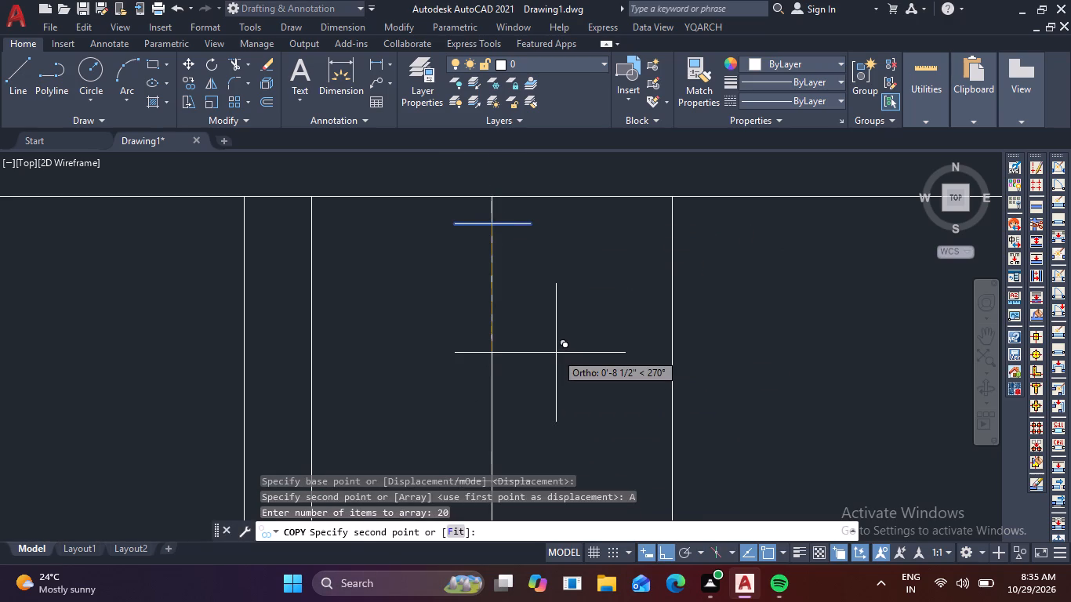
left_click(450, 531)
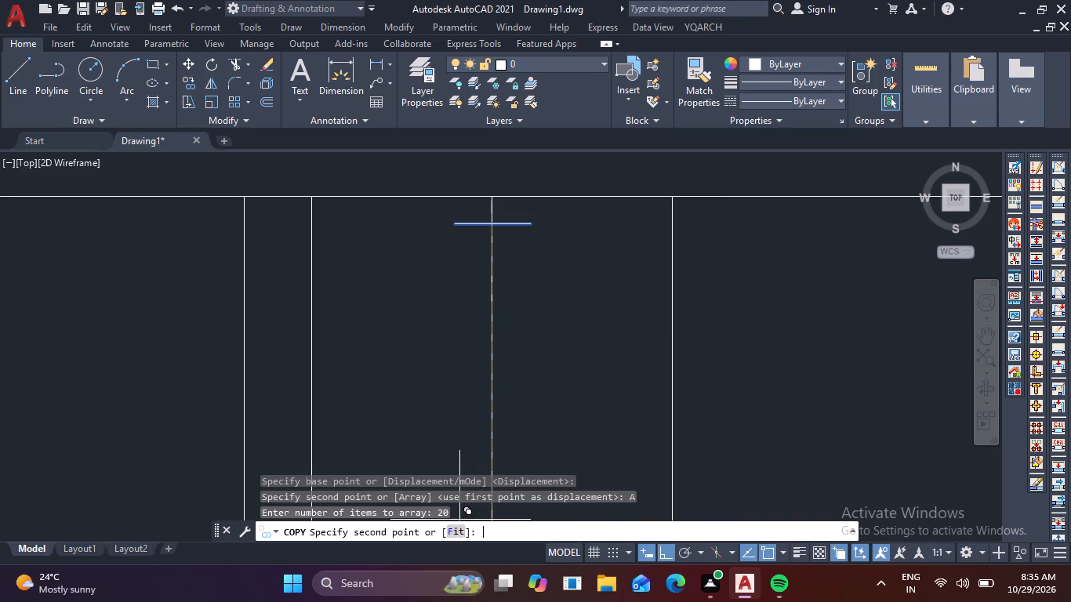
scroll(502, 451, "down", 2)
middle_click_drag(509, 444, 540, 225)
middle_click_drag(529, 117, 519, 51)
scroll(506, 191, "down", 2)
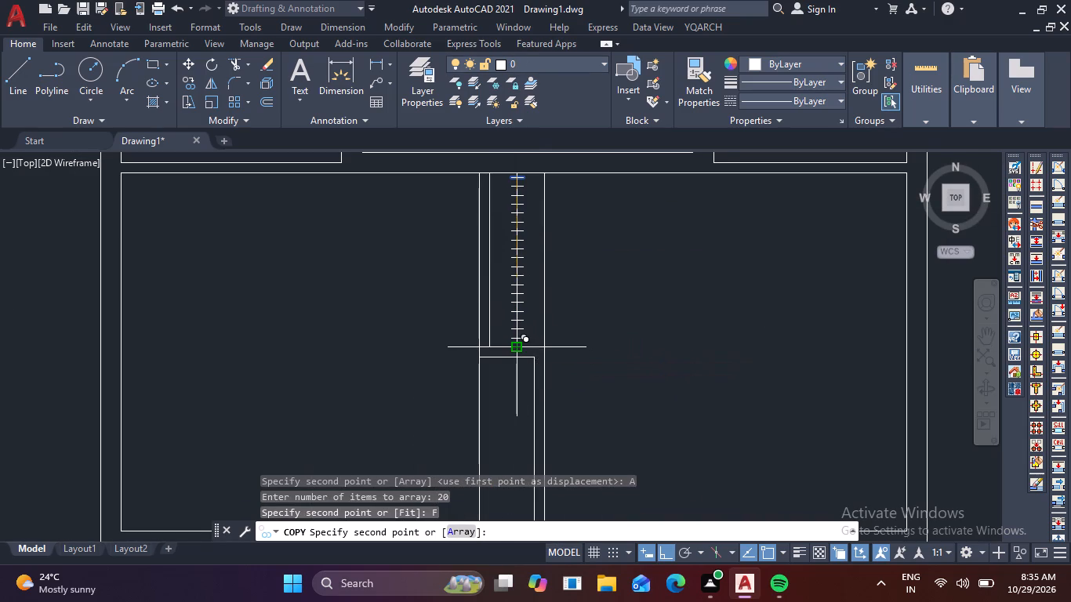
scroll(517, 346, "up", 4)
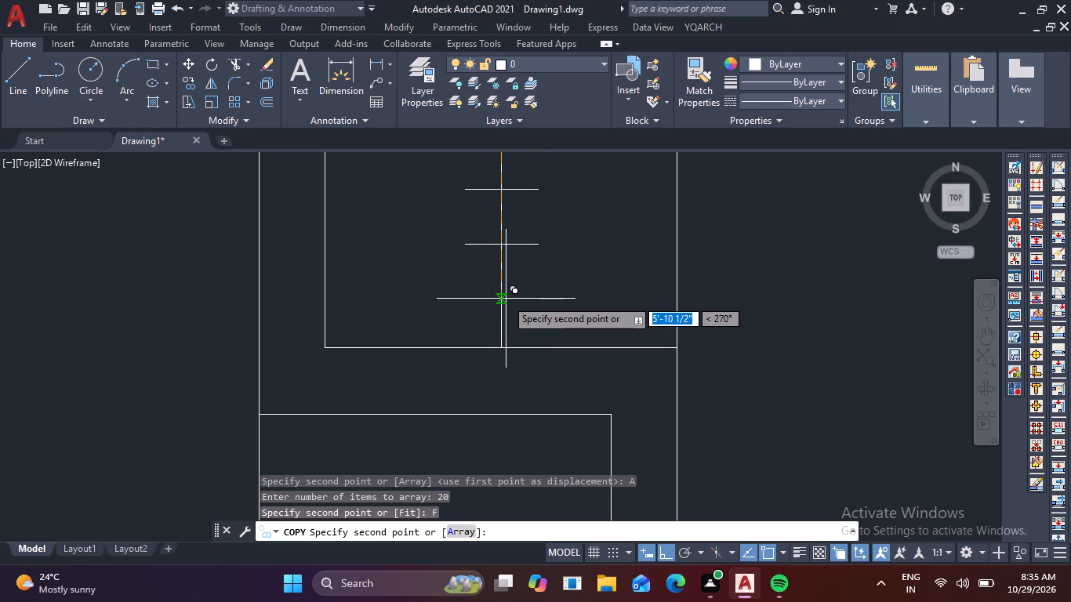
left_click(506, 299)
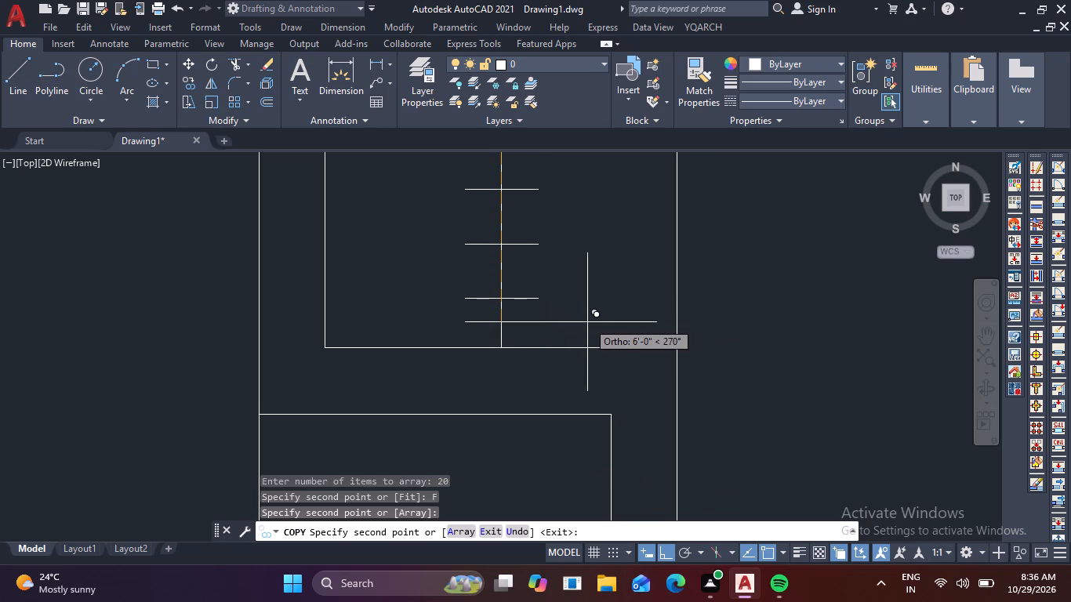
key("Escape")
Copy the centre line with all its short lines from its top end to the midpoint of the partition's lower connecting line, with Ortho off.
scroll(587, 322, "down", 3)
middle_click_drag(708, 292, 681, 433)
scroll(667, 408, "down", 5)
scroll(721, 434, "up", 2)
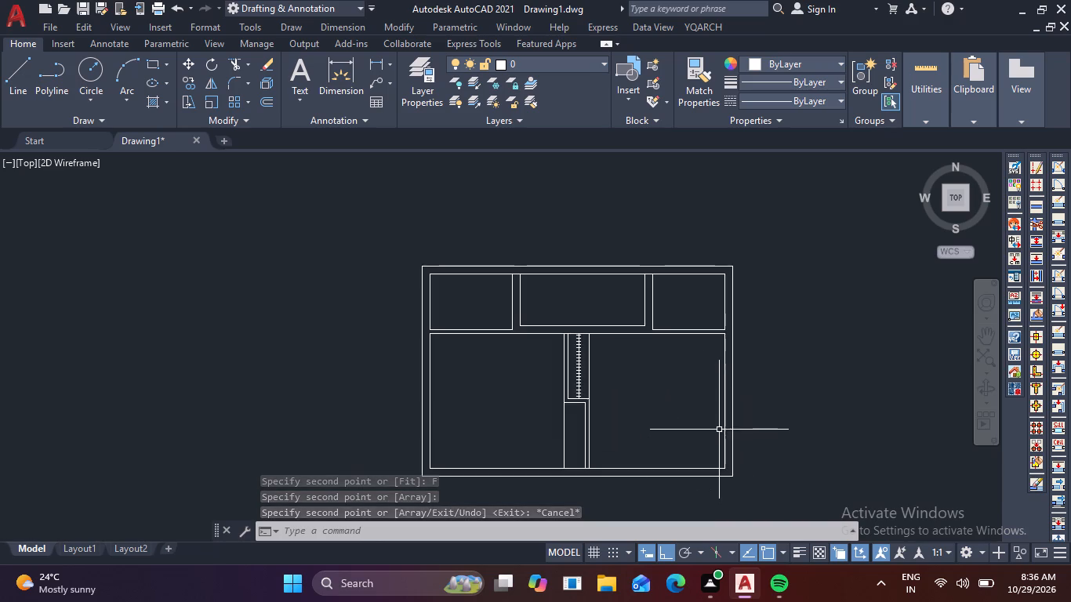
middle_click_drag(719, 430, 720, 319)
scroll(555, 295, "up", 3)
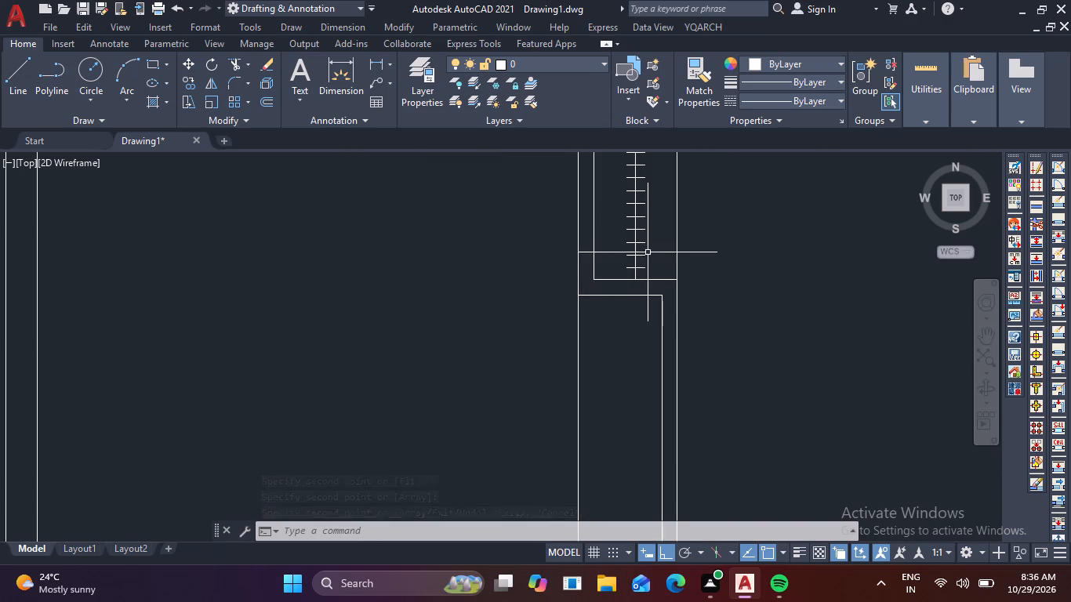
scroll(654, 264, "down", 1)
middle_click_drag(655, 275, 644, 324)
scroll(642, 325, "up", 3)
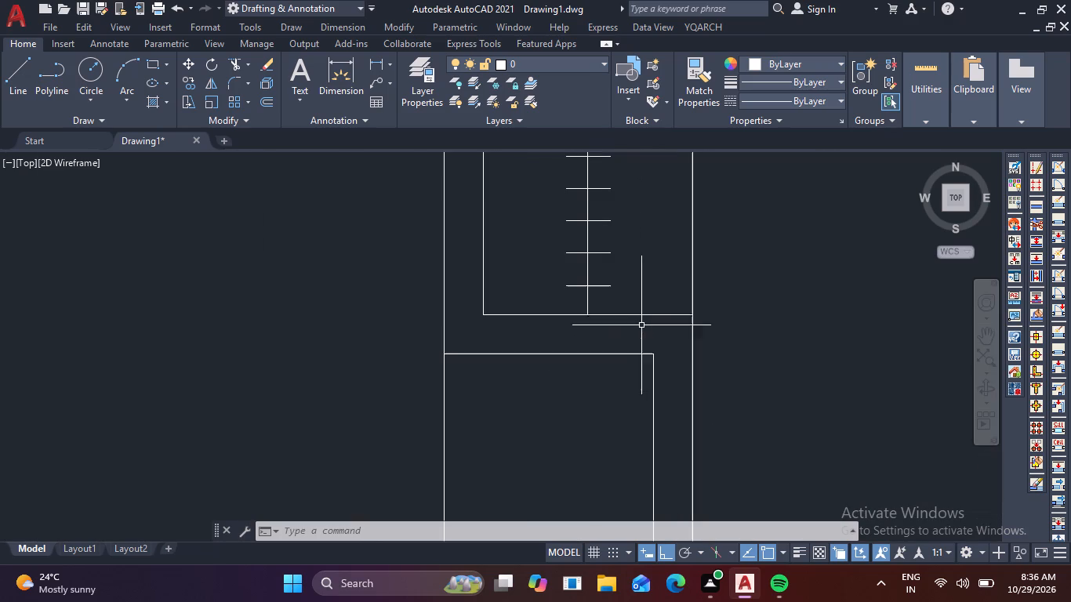
left_click(624, 299)
scroll(586, 253, "down", 2)
middle_click_drag(586, 216, 575, 315)
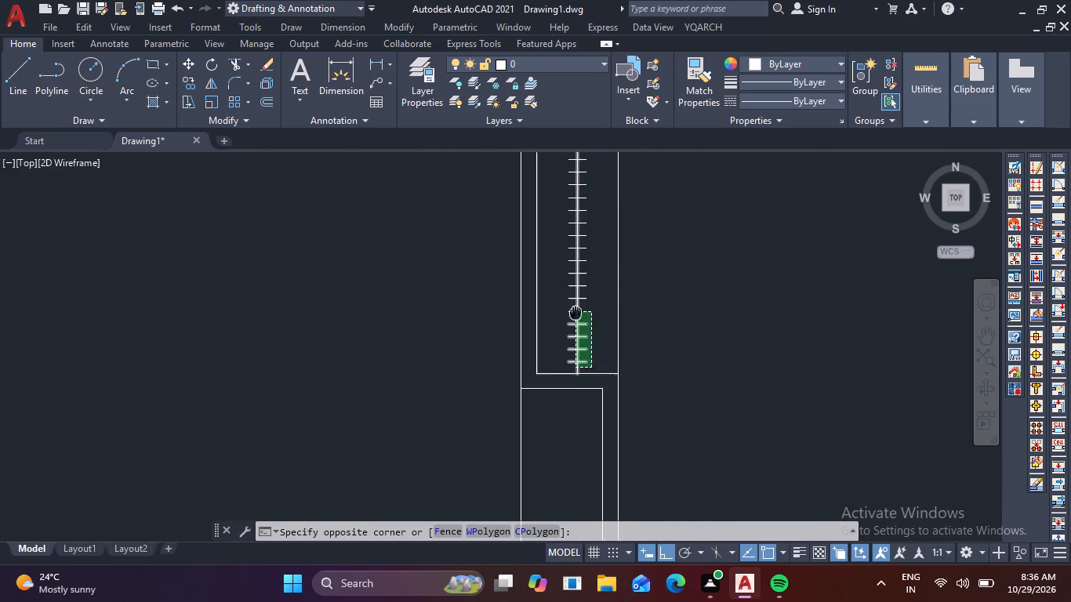
middle_click_drag(575, 315, 572, 329)
scroll(560, 298, "down", 1)
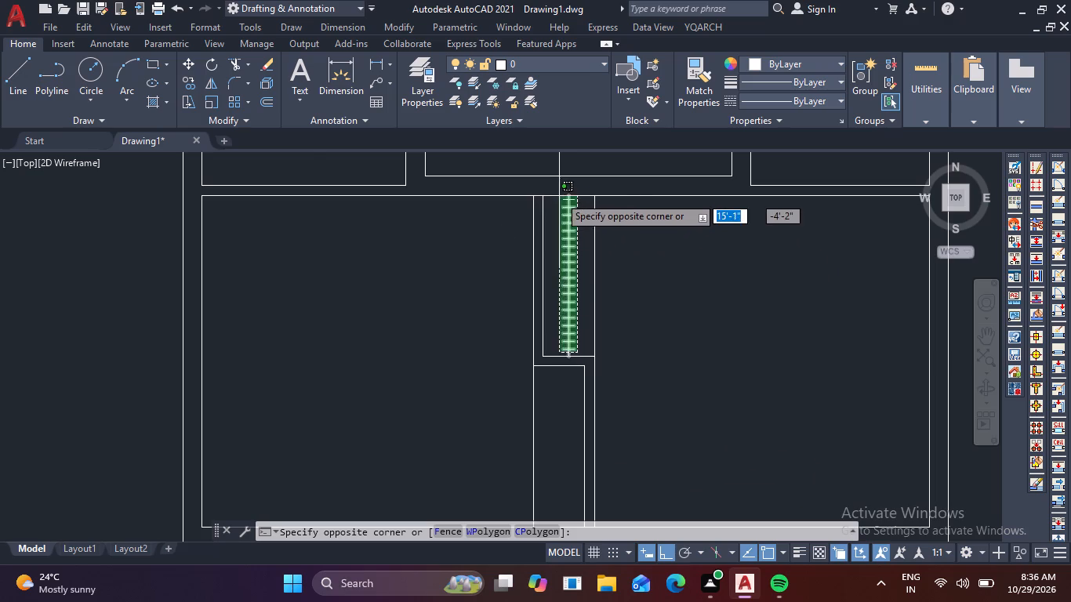
scroll(559, 196, "up", 2)
scroll(556, 204, "down", 1)
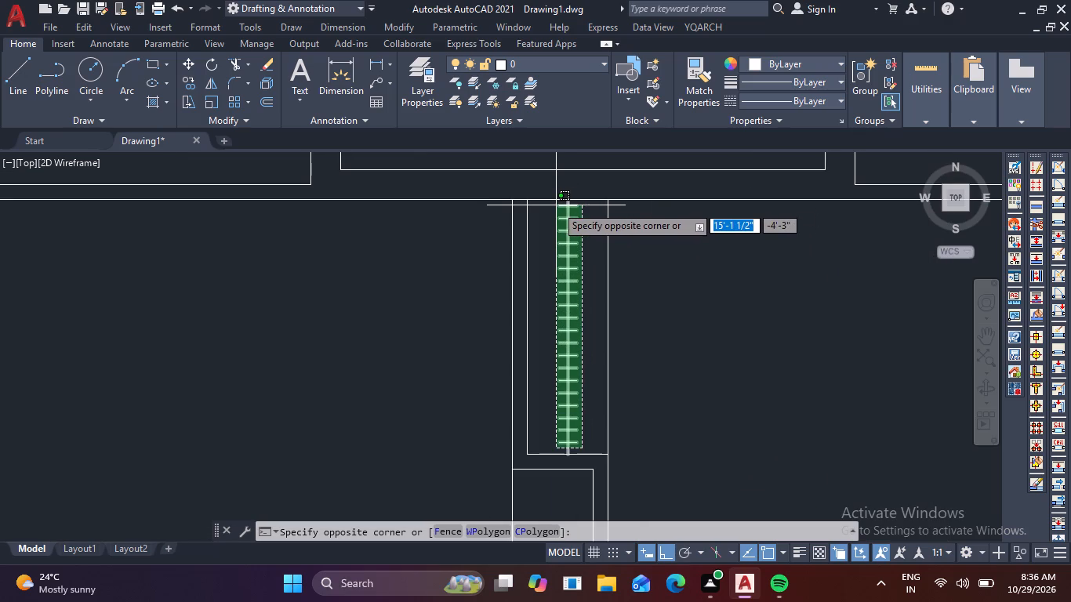
left_click(556, 205)
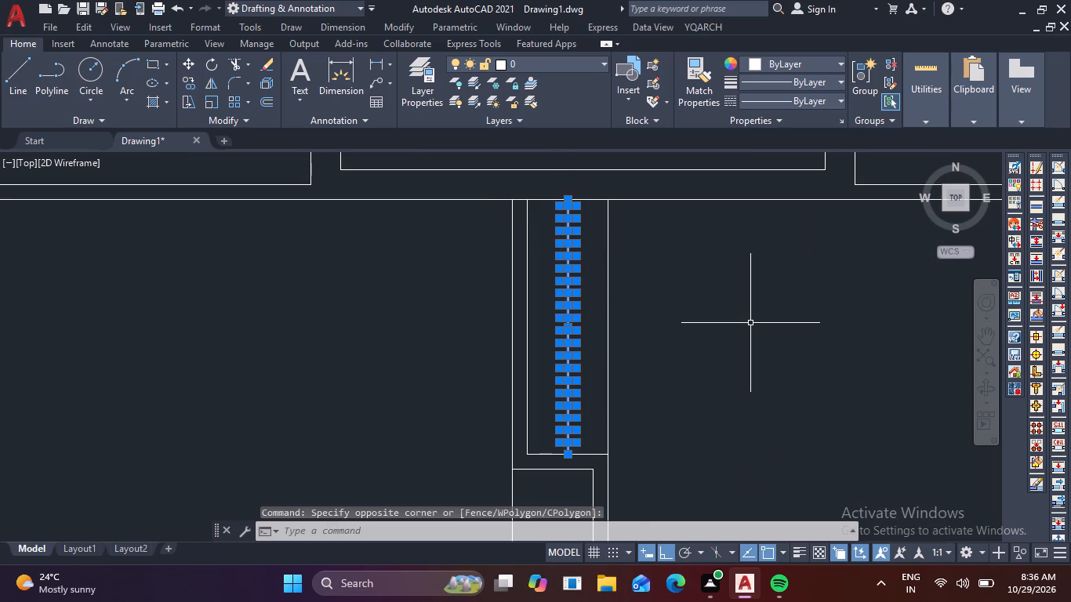
type("co")
key("space")
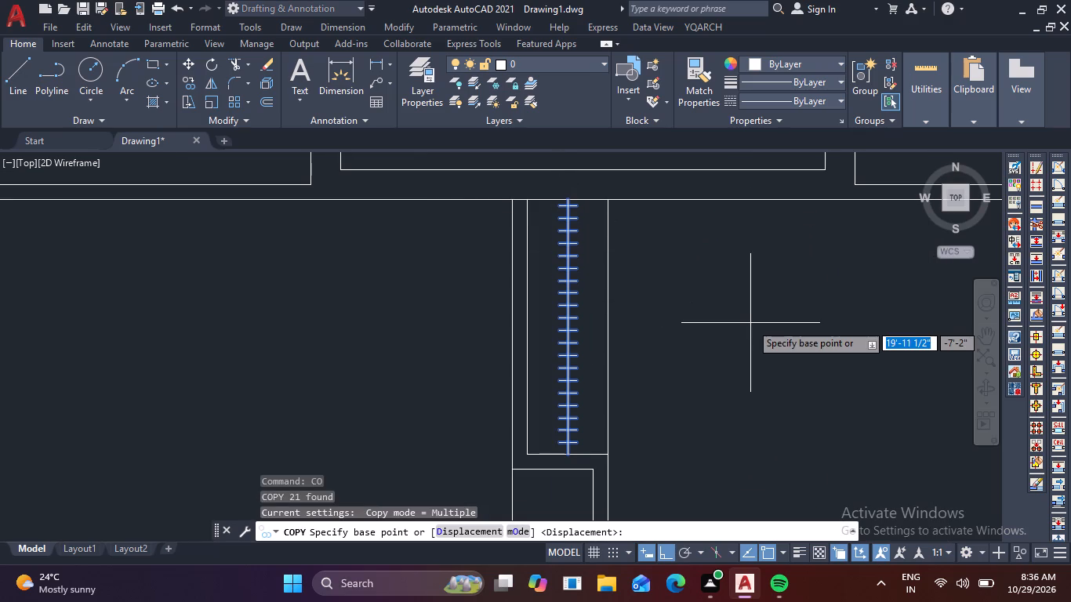
left_click(568, 201)
scroll(557, 403, "down", 1)
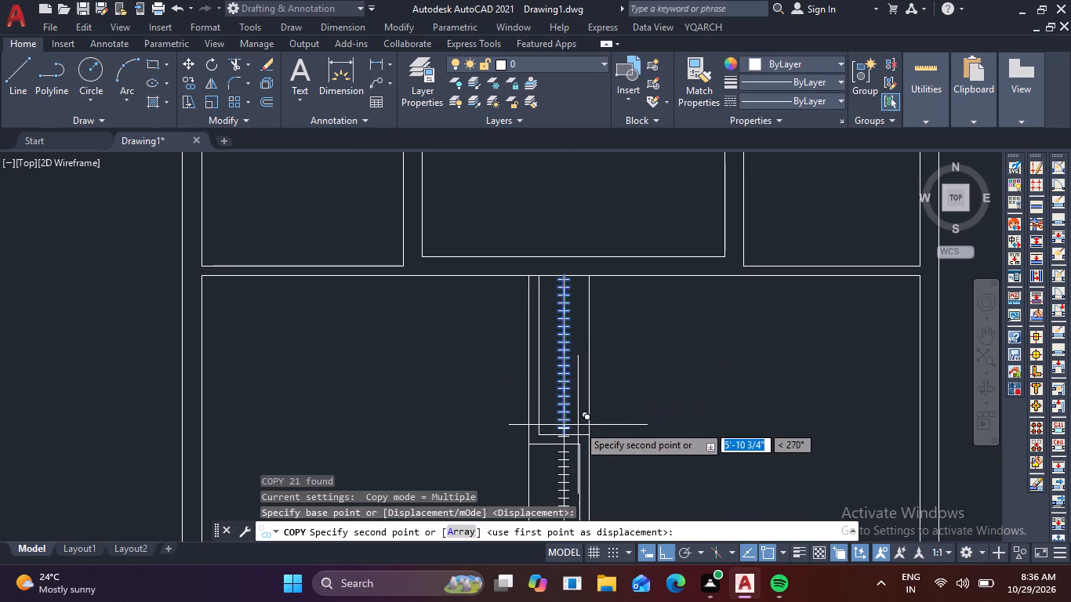
key("F8")
middle_click_drag(572, 427, 623, 245)
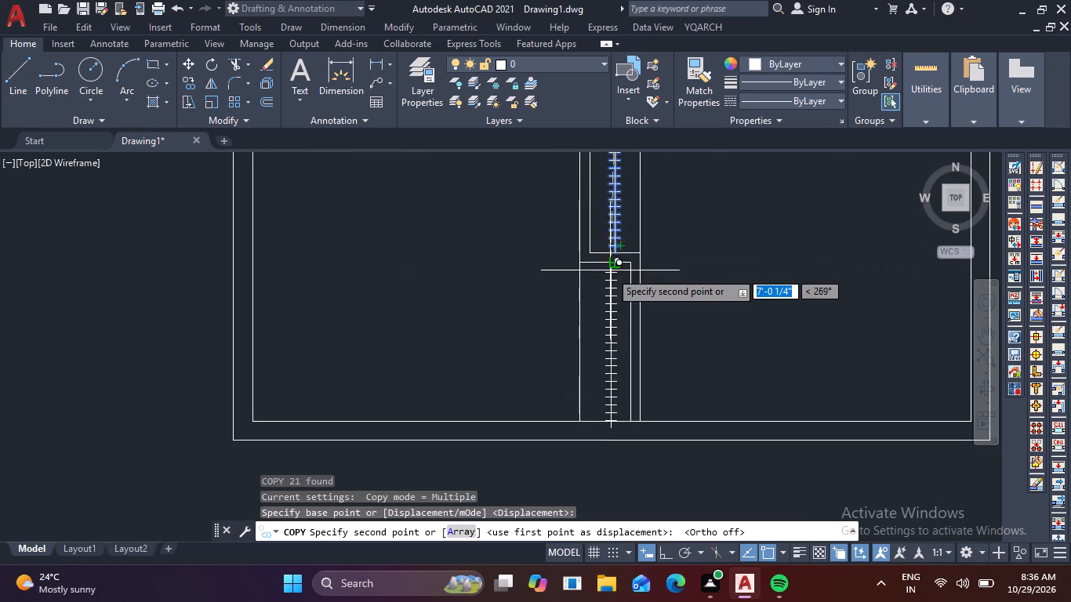
scroll(610, 271, "up", 3)
left_click(574, 238)
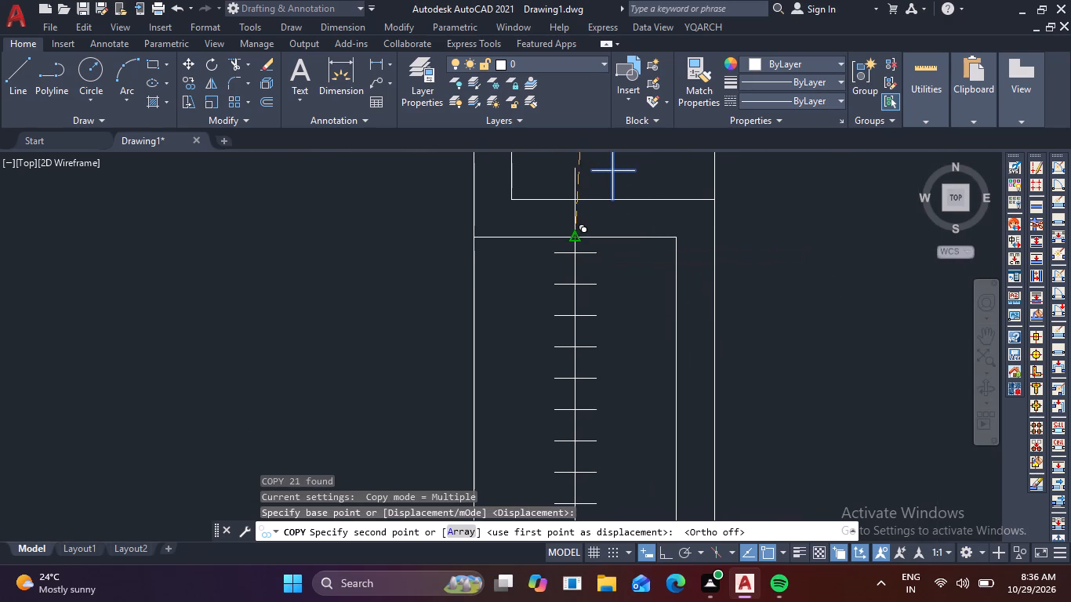
key("Escape")
Examine where the copied centre line meets the bottom wall's inner line, and check both strips within the whole plan.
scroll(767, 254, "down", 1)
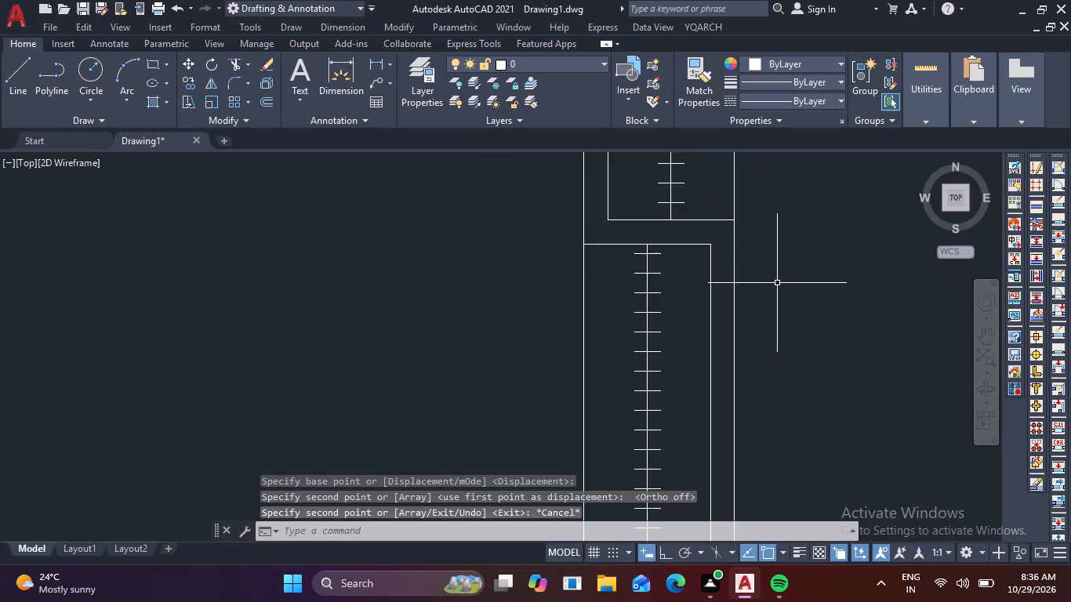
scroll(779, 287, "down", 1)
middle_click_drag(806, 339, 775, 130)
scroll(663, 302, "up", 5)
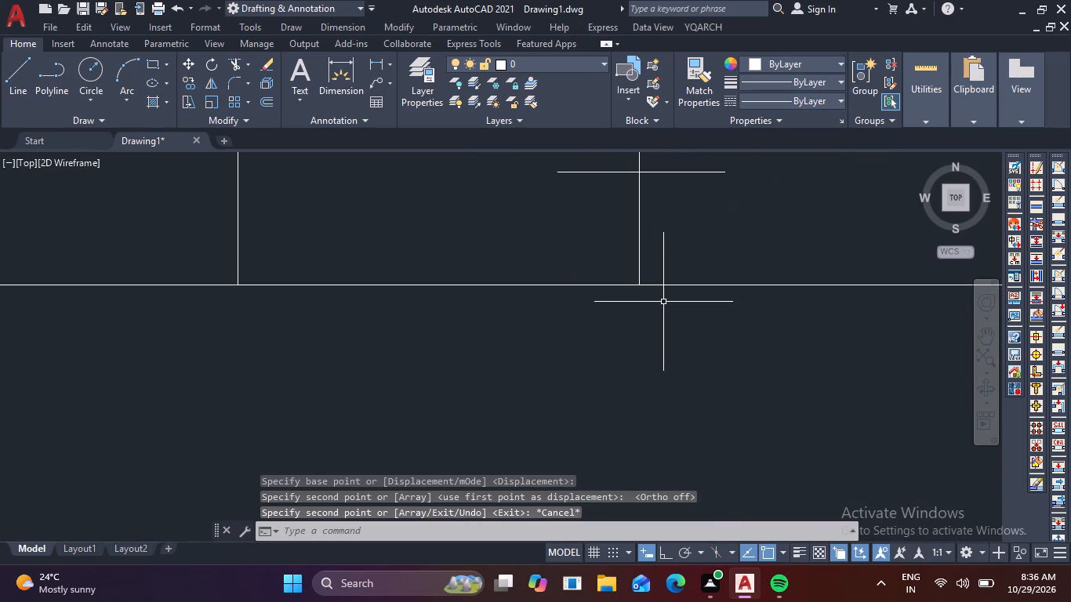
scroll(616, 263, "up", 6)
scroll(620, 266, "down", 4)
scroll(666, 310, "up", 4)
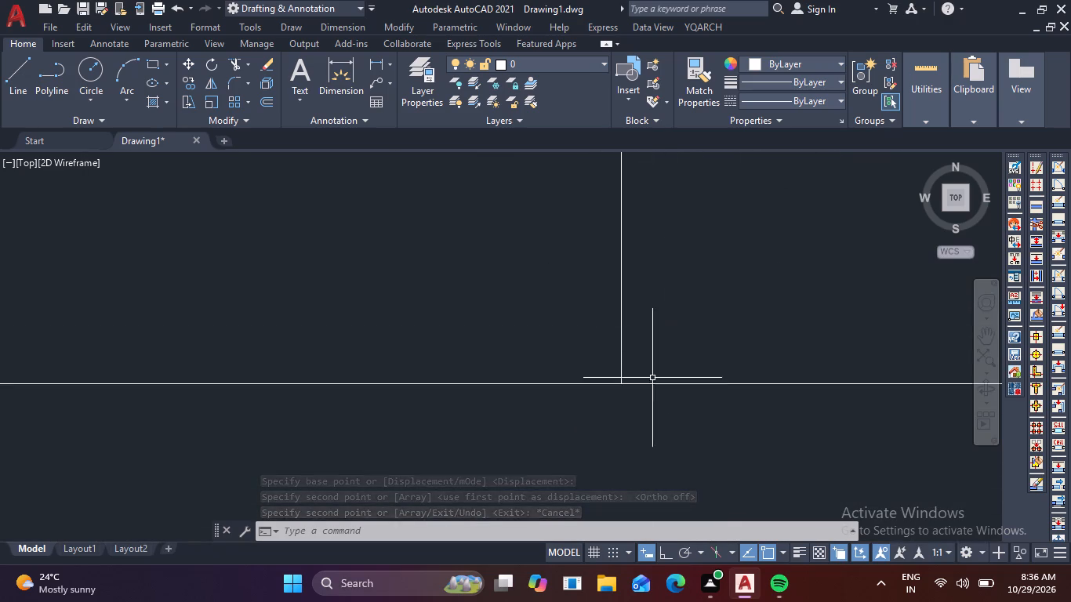
scroll(634, 395, "up", 4)
scroll(549, 343, "up", 2)
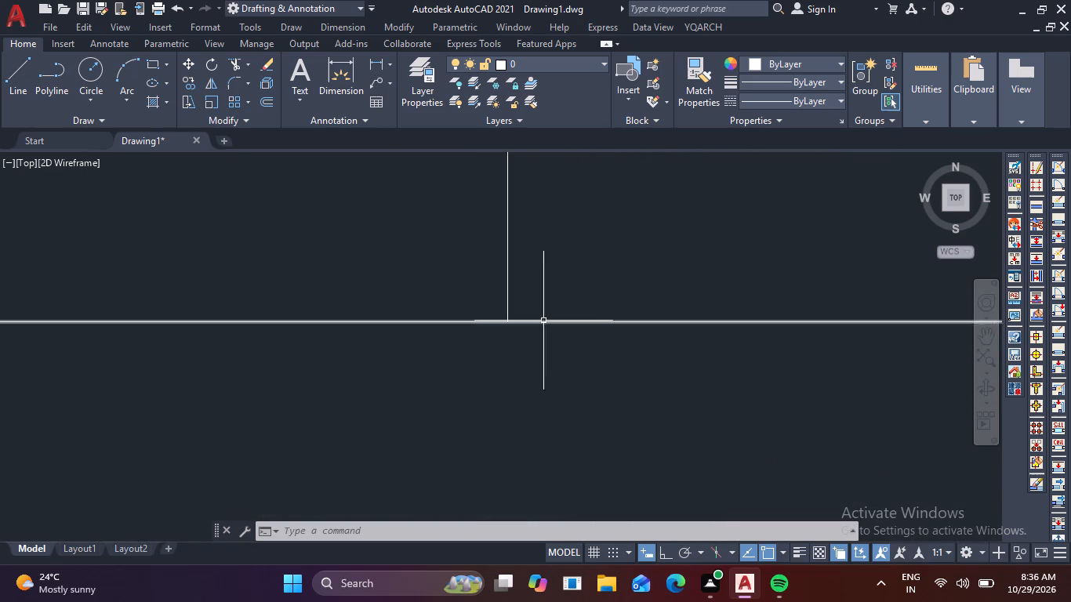
scroll(543, 320, "up", 3)
scroll(538, 306, "down", 6)
key("Escape")
scroll(540, 310, "down", 8)
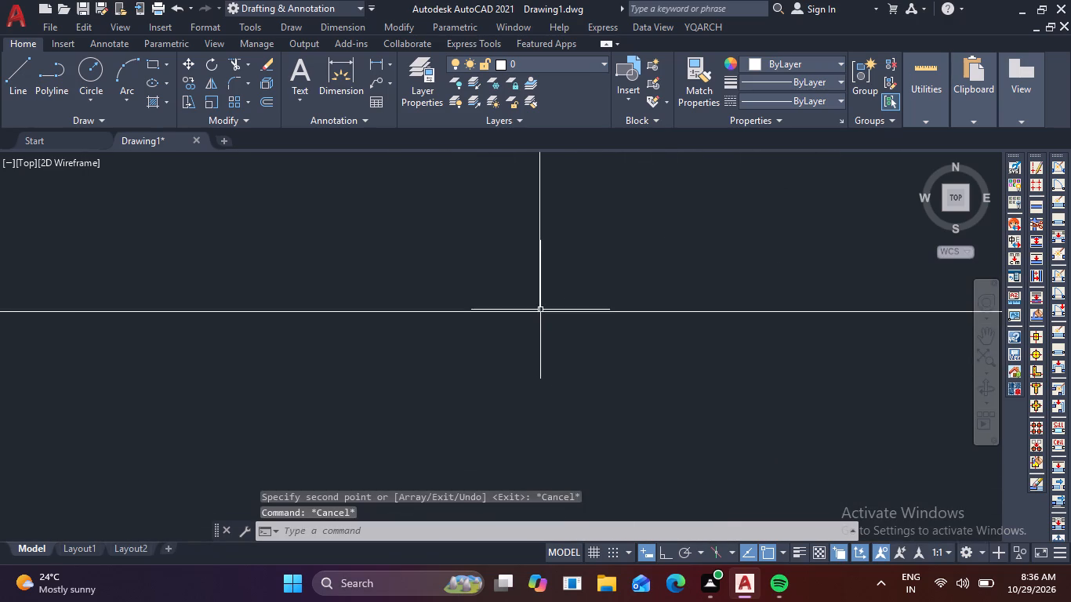
scroll(540, 307, "down", 6)
scroll(630, 298, "down", 4)
middle_click_drag(696, 270, 664, 338)
scroll(554, 324, "up", 2)
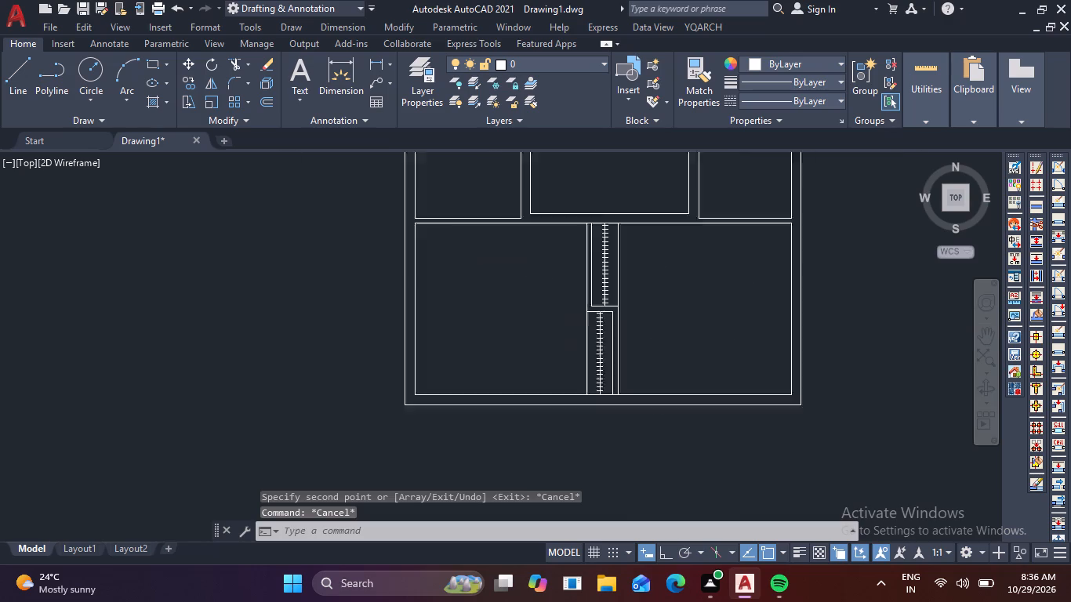
scroll(556, 322, "up", 1)
scroll(680, 312, "down", 1)
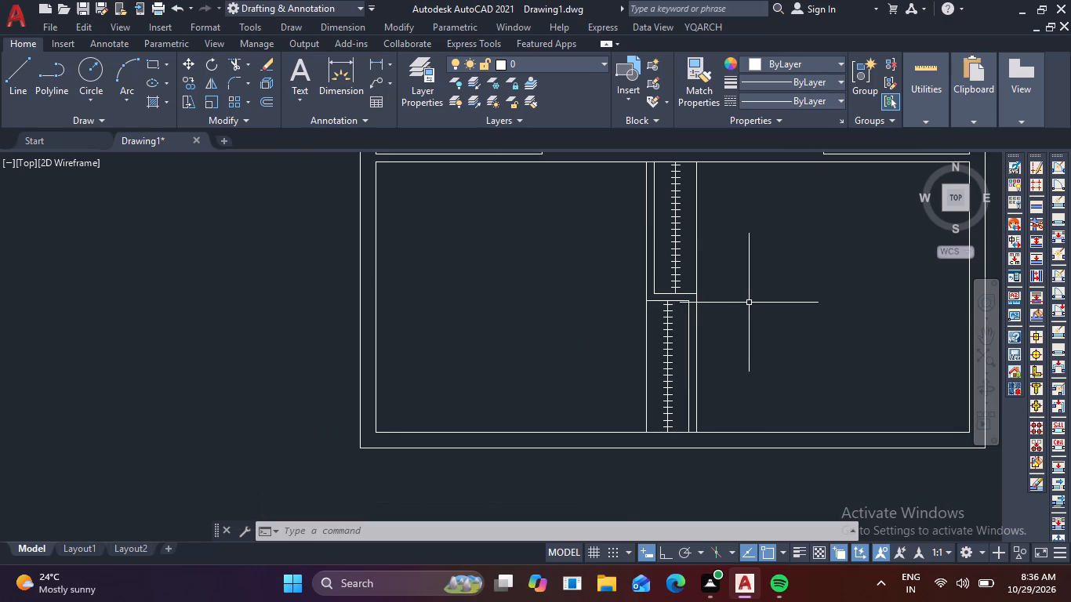
scroll(749, 348, "down", 2)
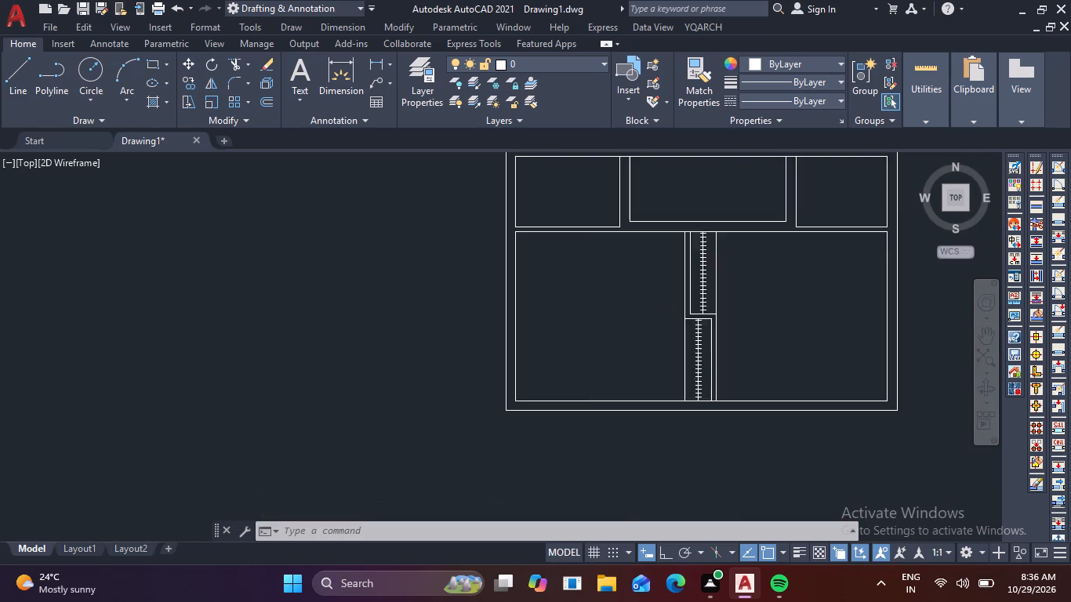
middle_click_drag(692, 292, 461, 297)
middle_click(459, 298)
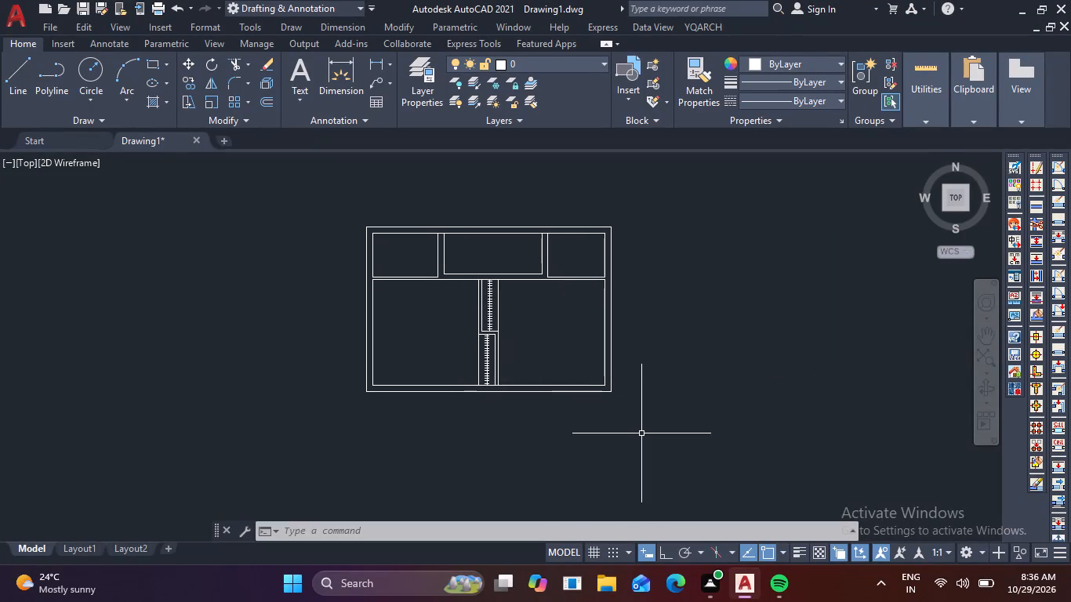
Offset the bottom wall's outer line 11' downward, outside the plan.
key("o")
key("Return")
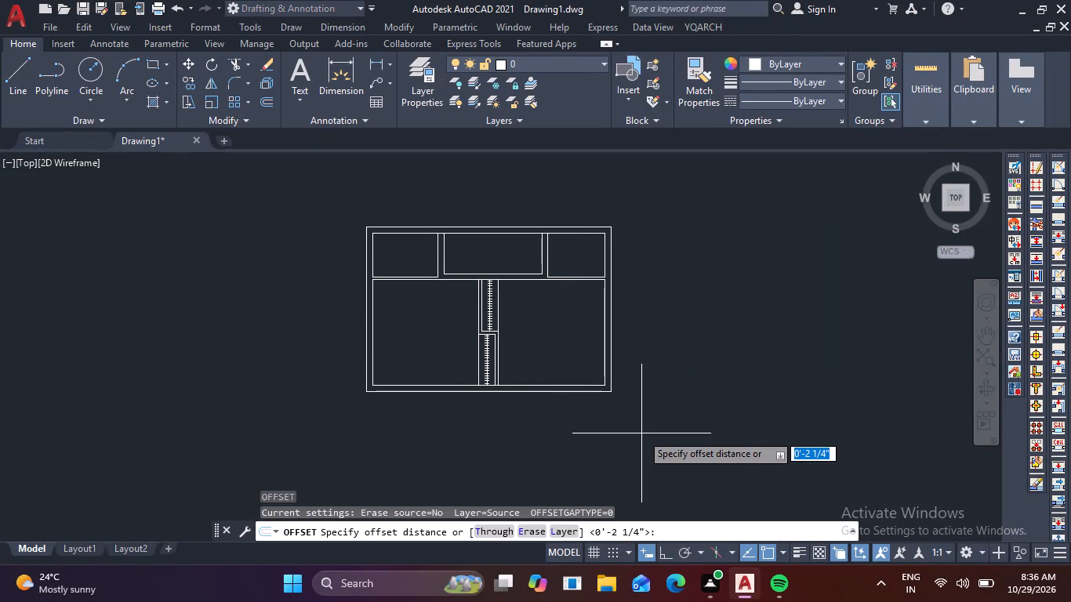
type("11'")
key("Return")
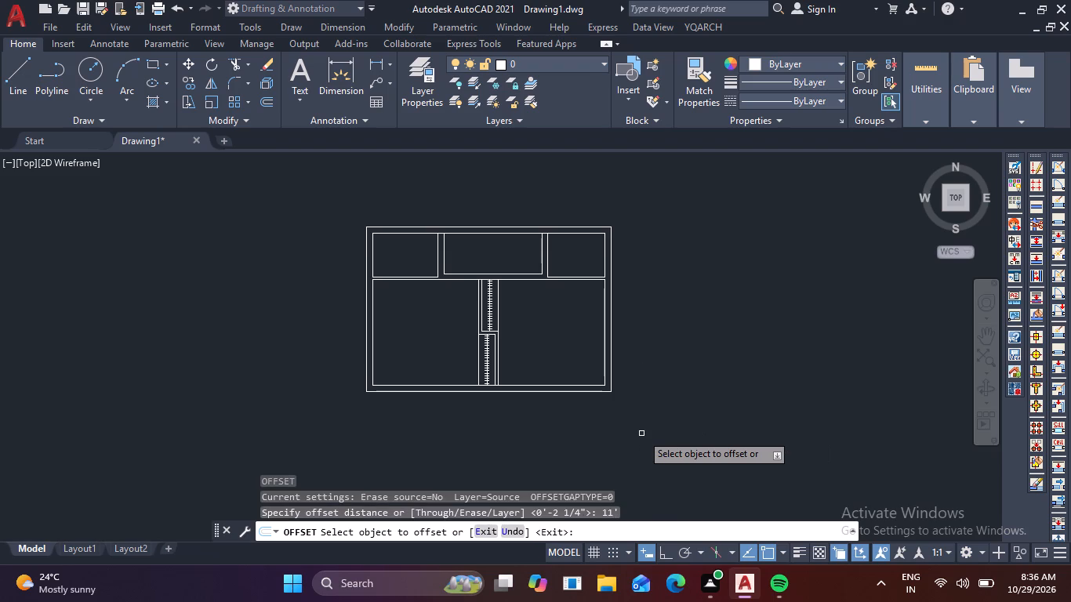
left_click(566, 390)
left_click(565, 424)
Offset the new line below the plan 9" further down to form a wall.
middle_click_drag(580, 429, 582, 329)
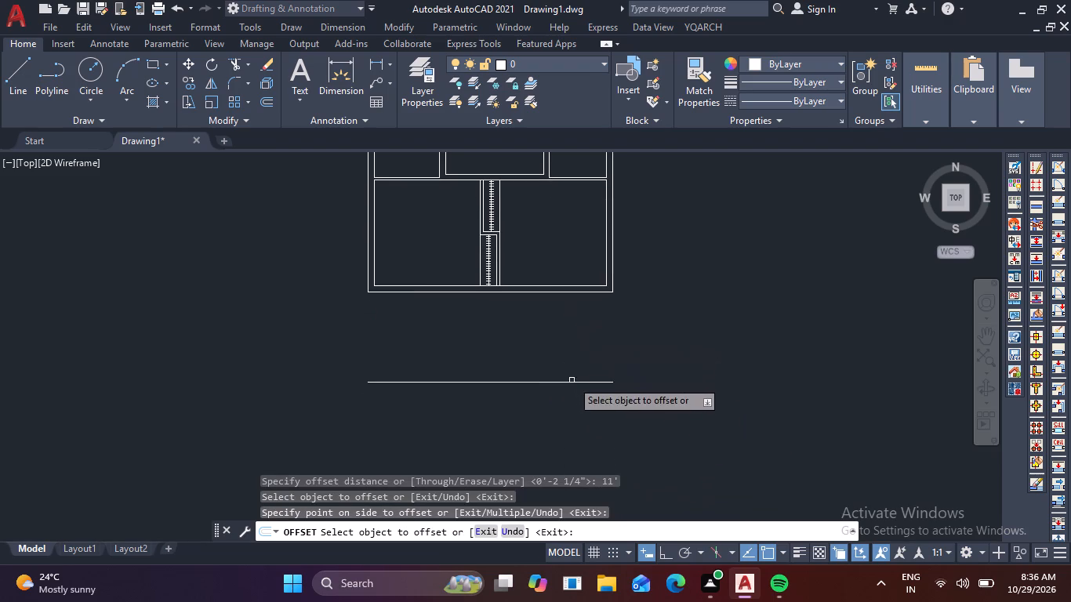
left_click(573, 382)
key("9")
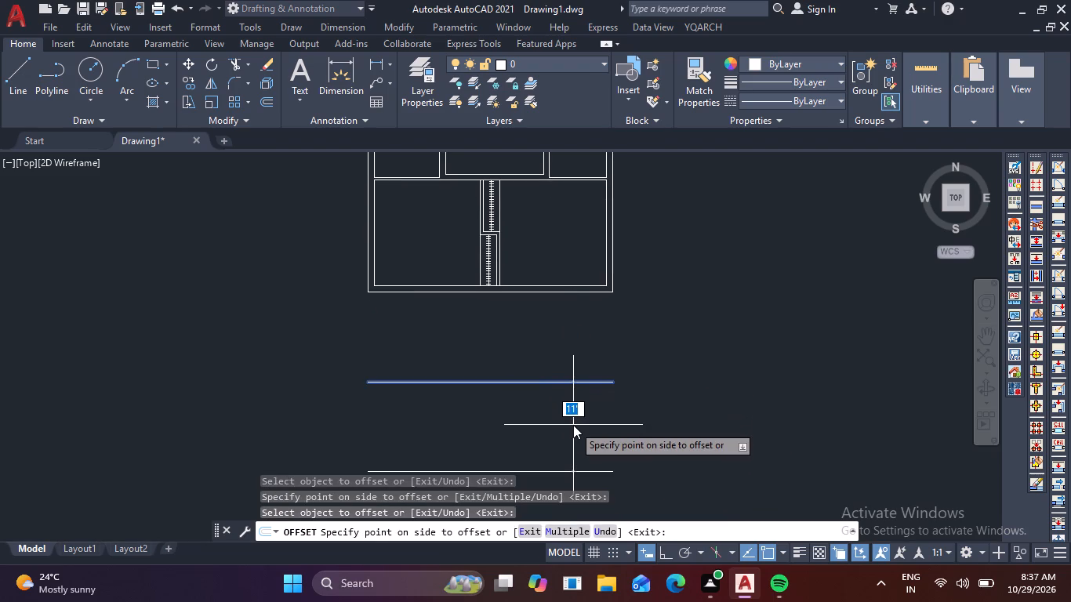
key("Return")
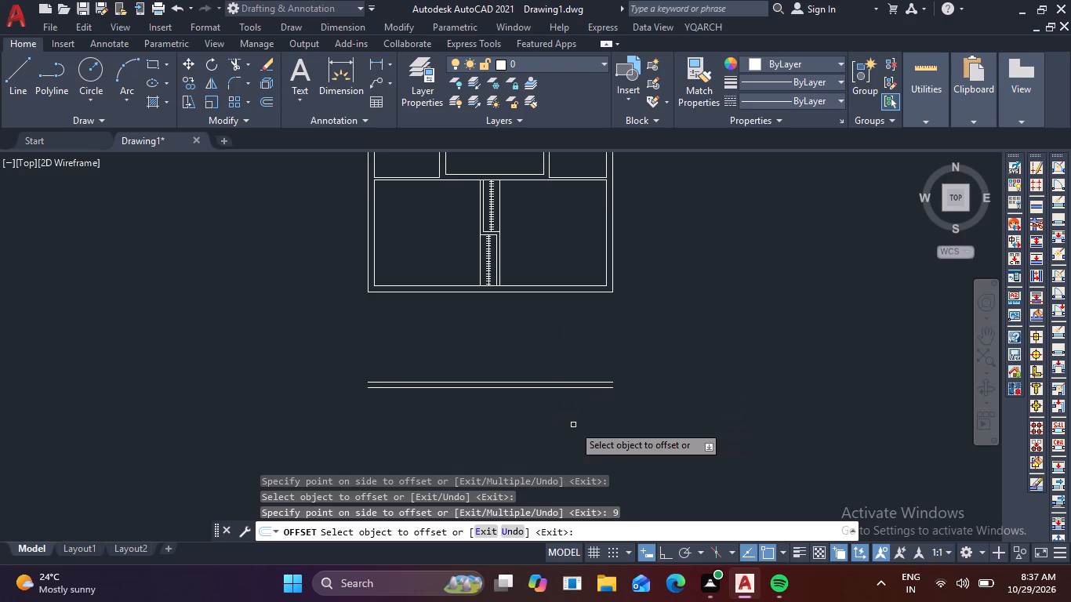
key("Escape")
Fillet the left wall's outer and inner lines to the matching outer and inner lines of the new bottom wall.
type("`f")
key("space")
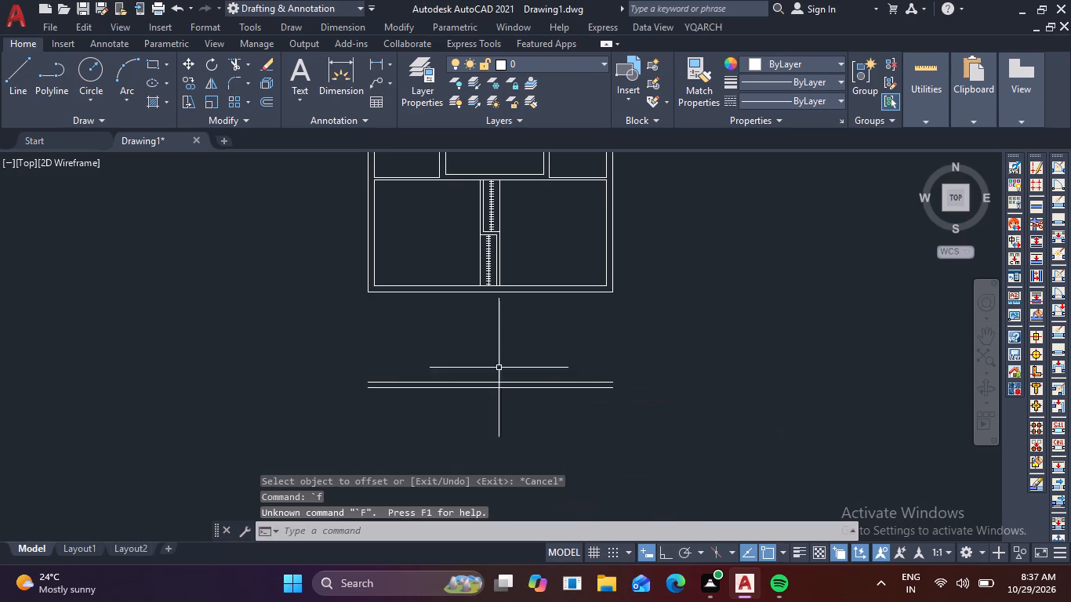
key("Escape")
key("f")
key("space")
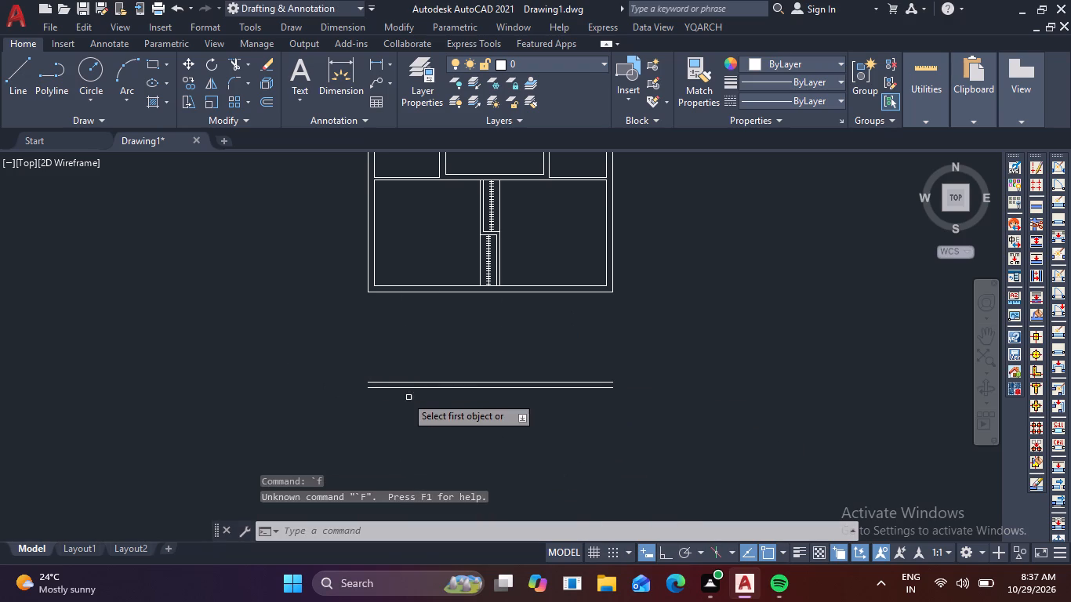
left_click(390, 390)
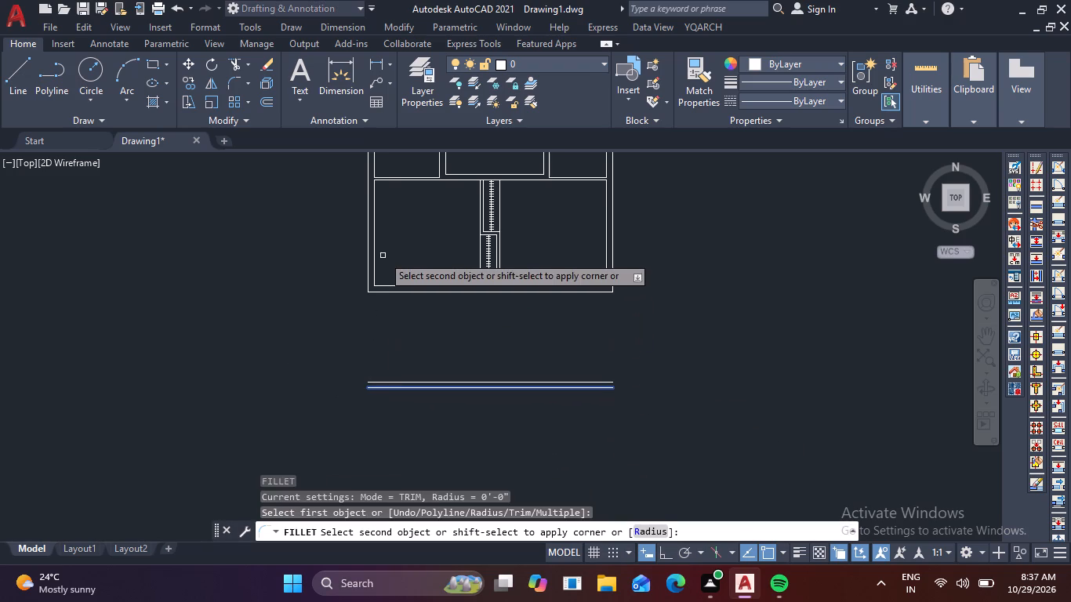
left_click(366, 258)
key("space")
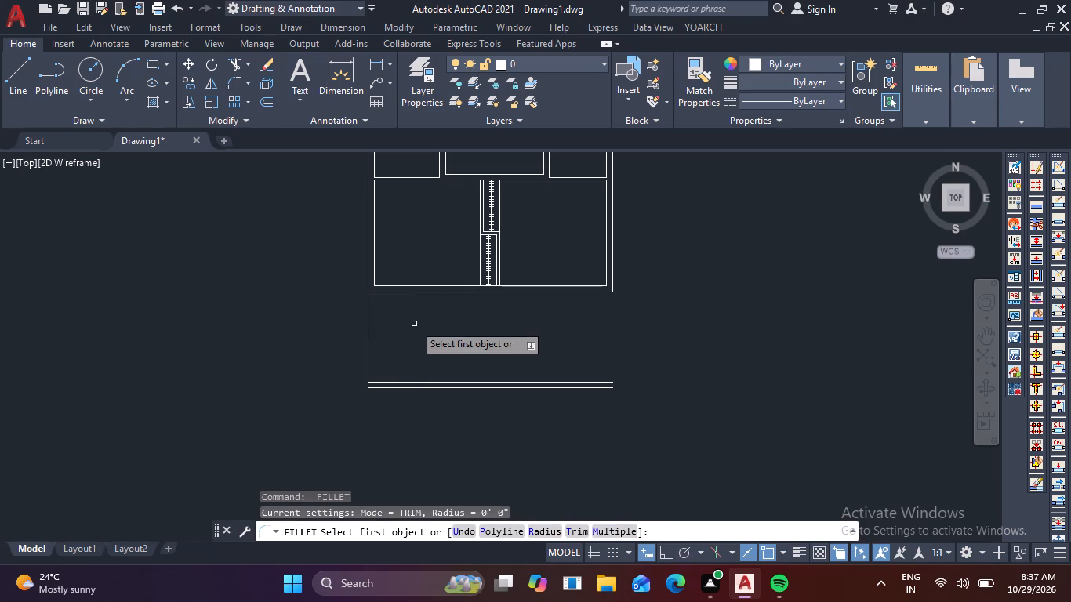
left_click(413, 383)
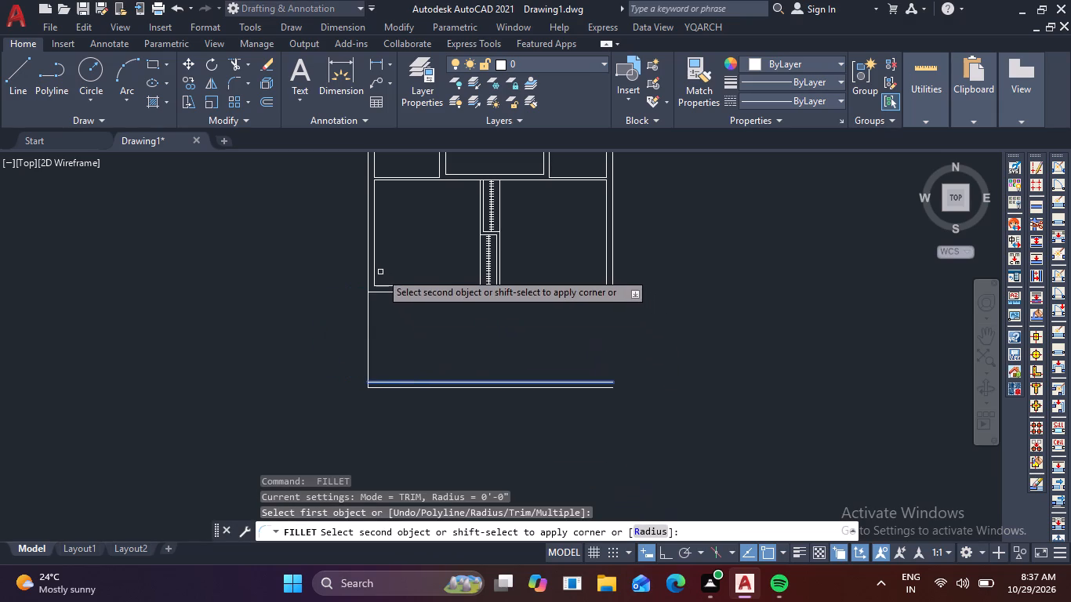
left_click(375, 271)
key("Escape")
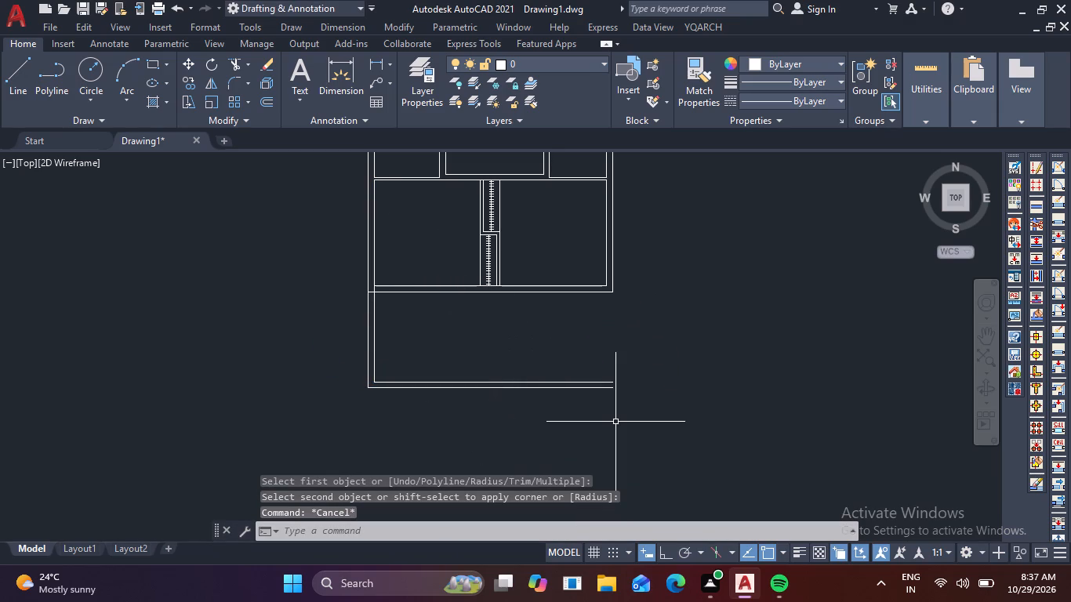
Fillet the right wall's inner and outer lines to the matching inner and outer lines of the new bottom wall.
type("f")
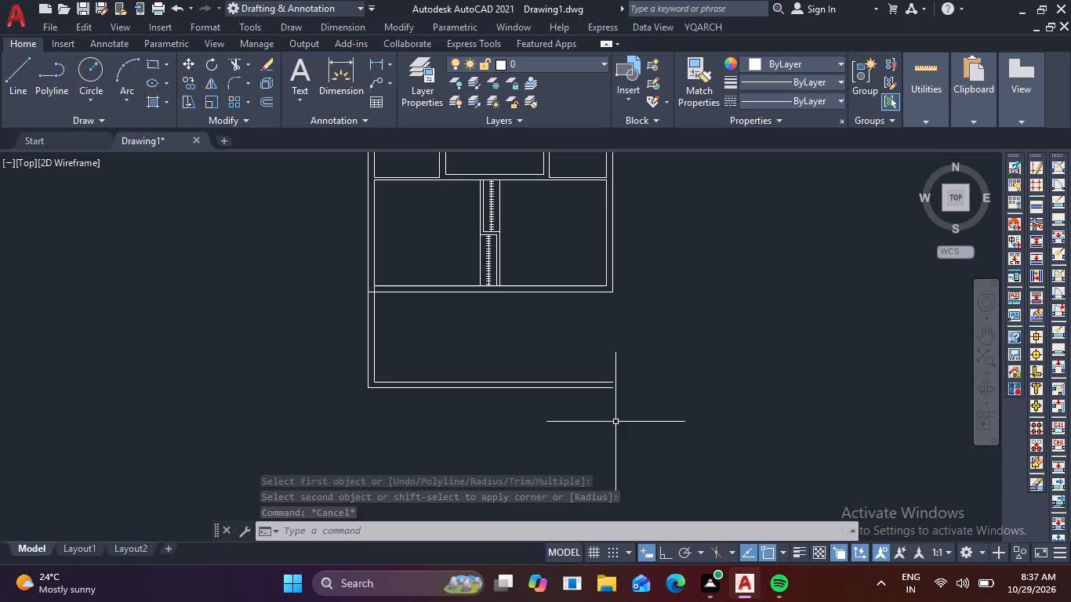
key("space")
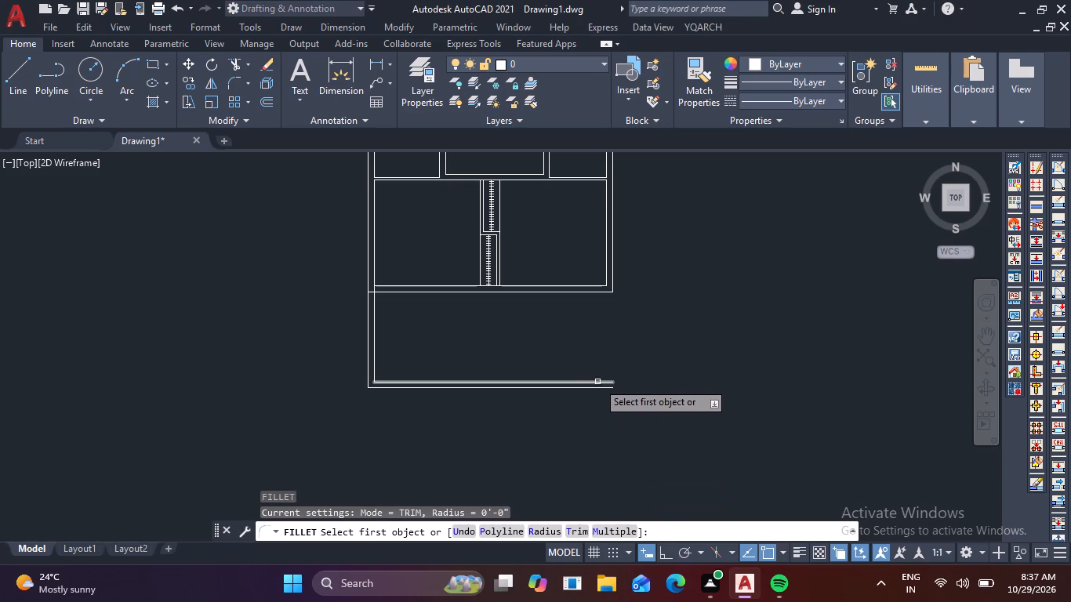
left_click(597, 382)
left_click(605, 270)
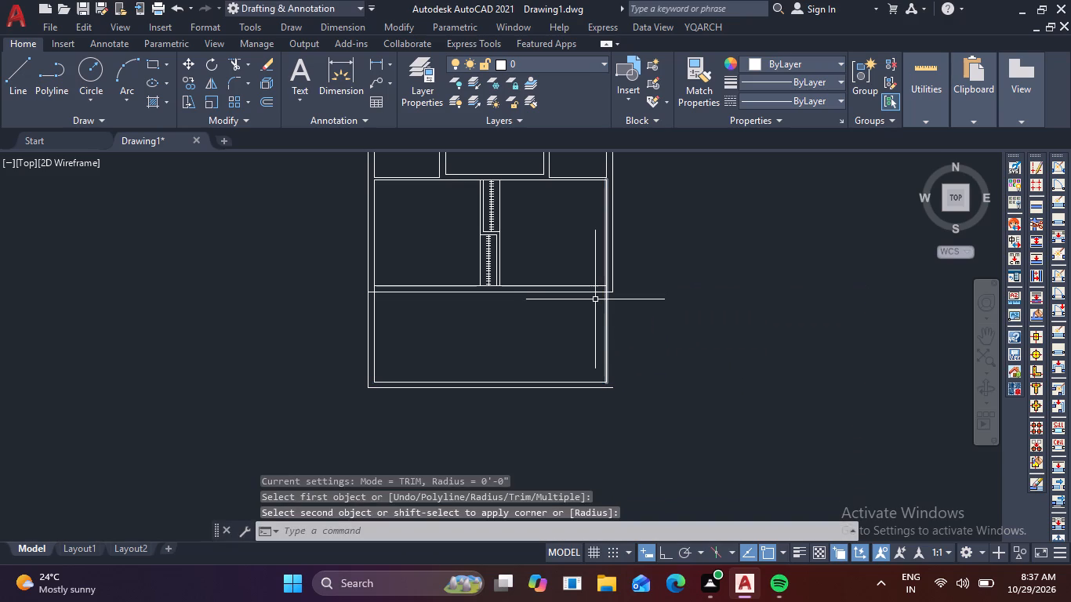
key("space")
left_click(610, 387)
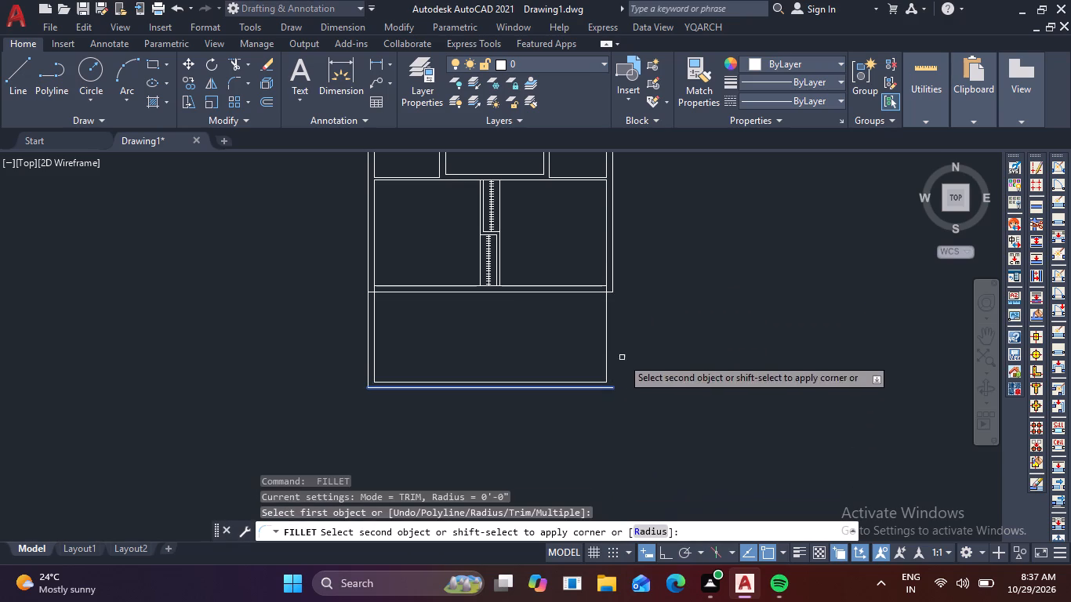
left_click(610, 264)
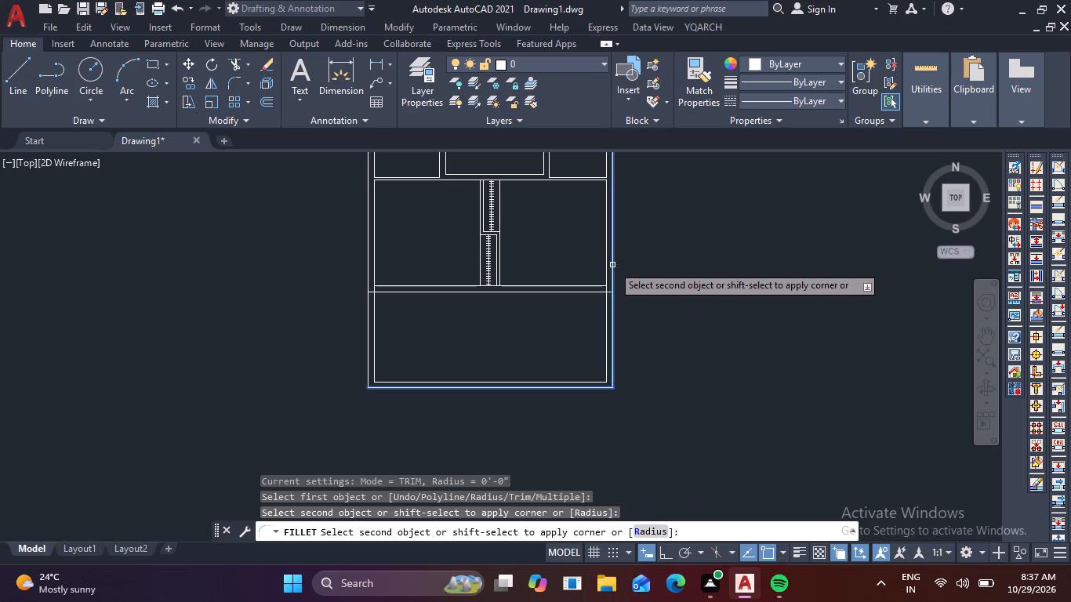
left_click(612, 265)
key("Escape")
key("Escape")
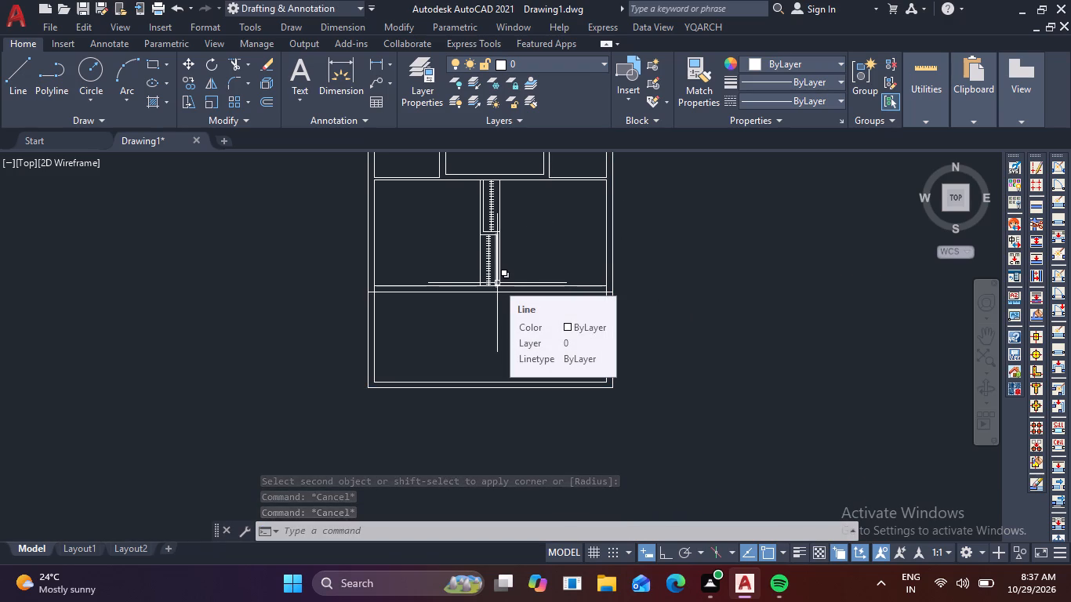
Trim the crossing line segments where the former bottom wall meets the left and right side walls, opening both junctions.
type("tr")
key("space")
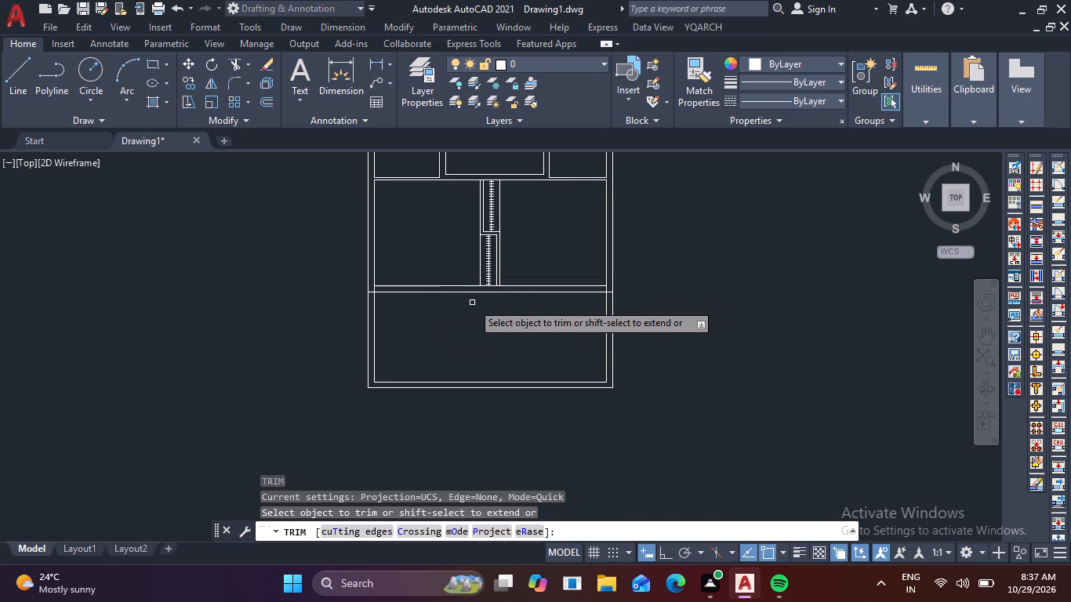
scroll(403, 274, "up", 4)
left_click(192, 380)
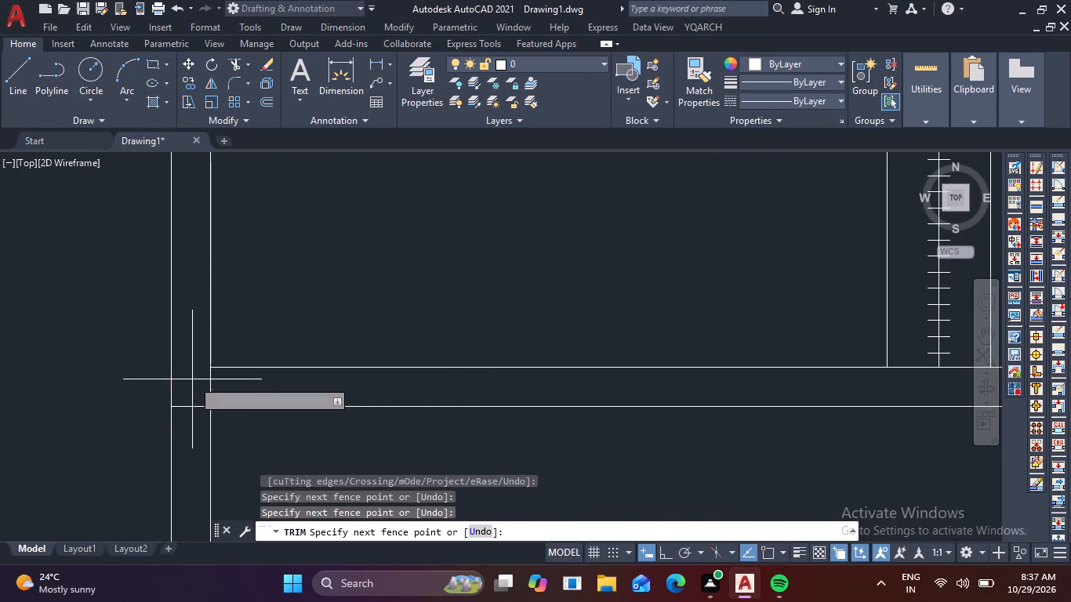
left_click(227, 385)
left_click(202, 383)
left_click(189, 415)
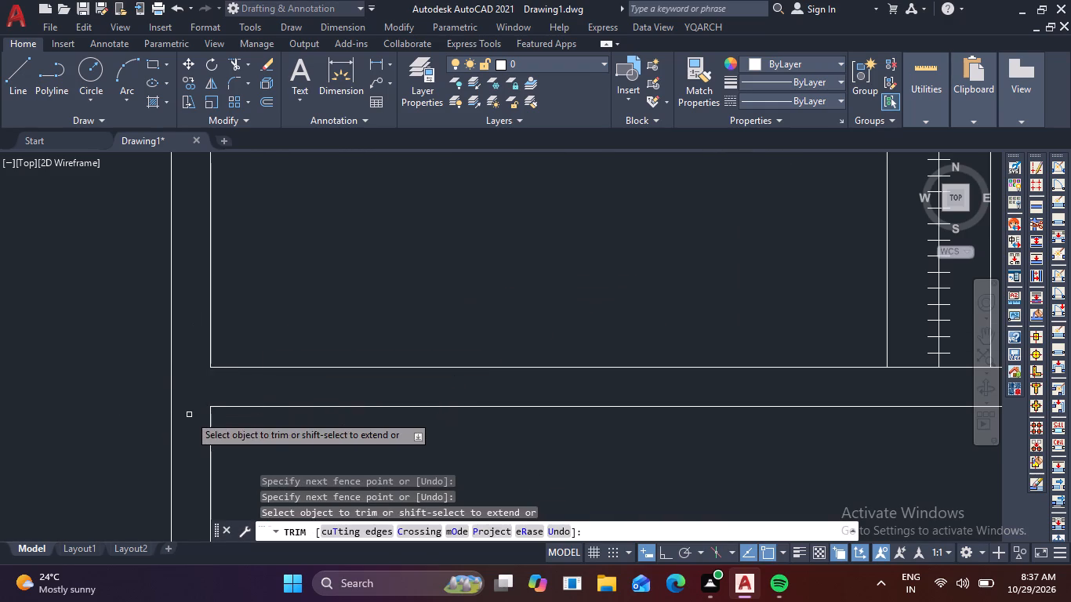
scroll(189, 415, "down", 4)
scroll(359, 444, "up", 4)
middle_click_drag(576, 399, 346, 370)
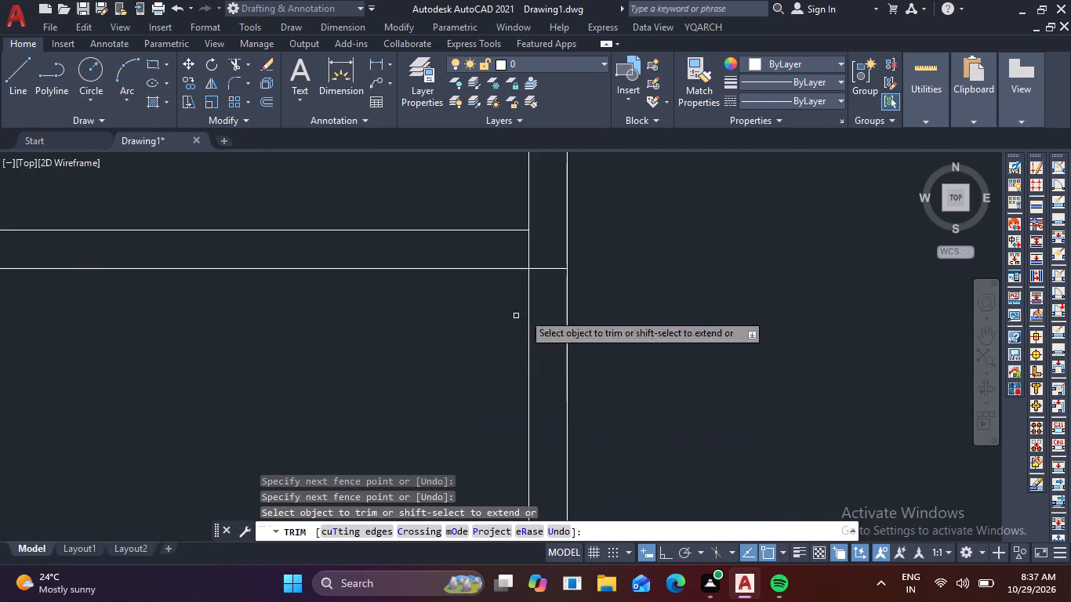
scroll(554, 257, "up", 2)
left_click(467, 239)
left_click(546, 299)
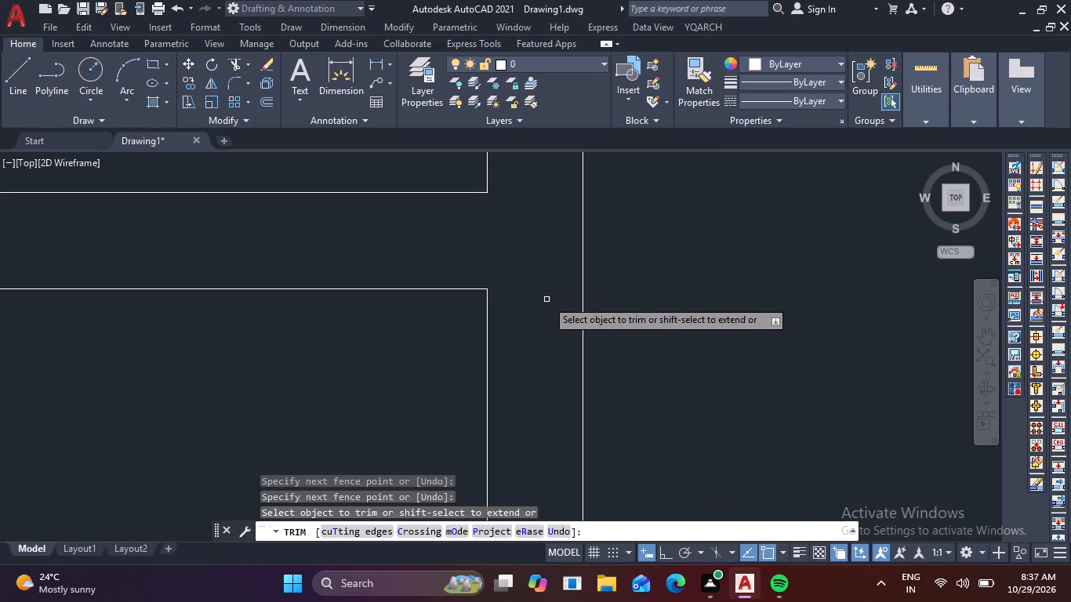
scroll(546, 299, "down", 4)
scroll(613, 304, "down", 1)
key("Escape")
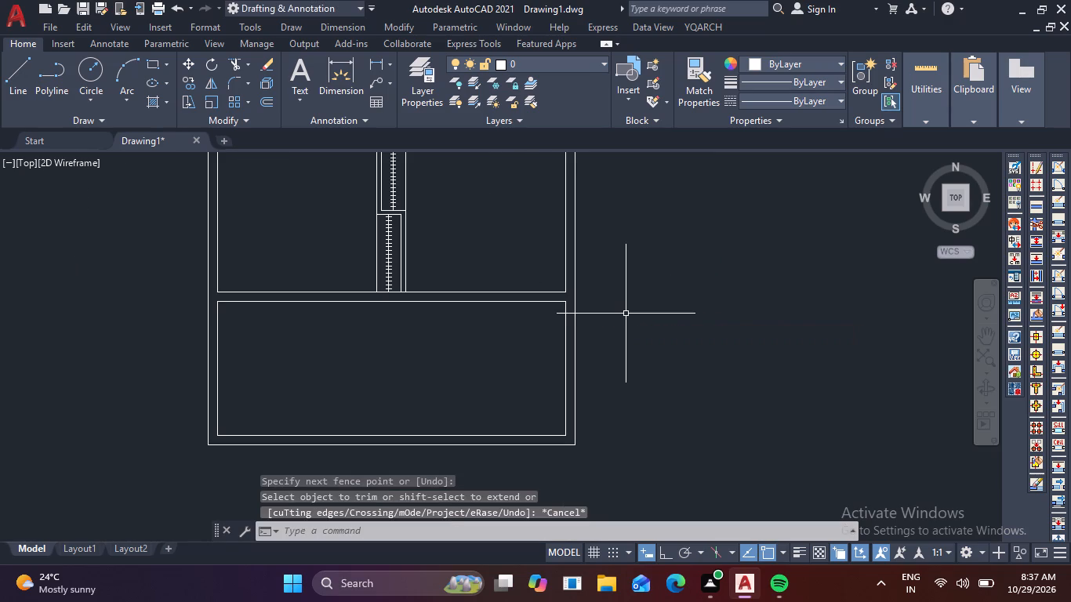
Offset the lower room's left inner wall line 8' to the right, and offset that line 9" further right to form a partition.
key("o")
key("Return")
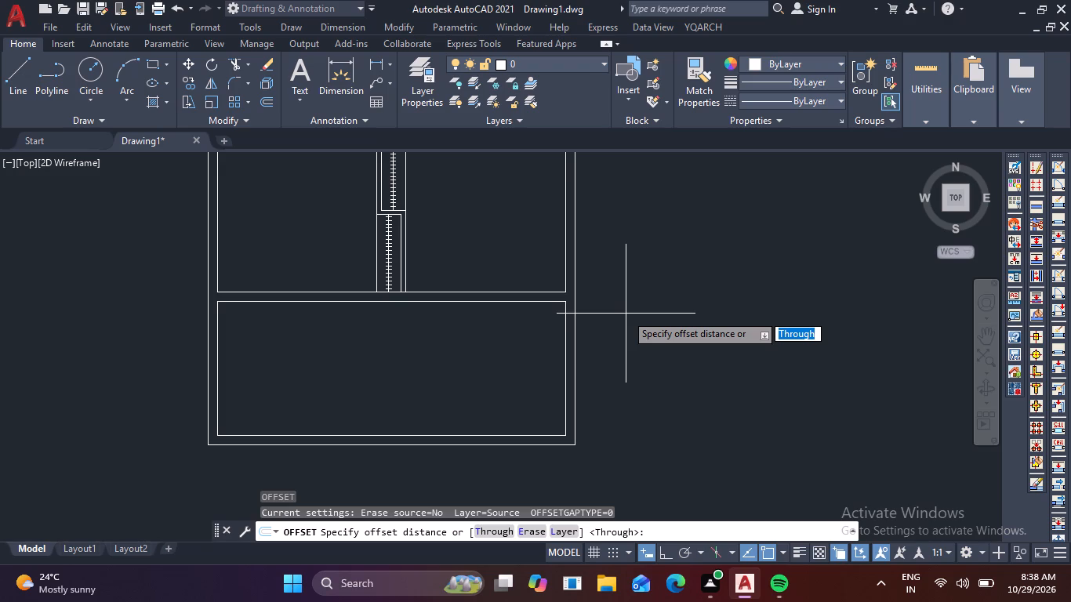
key("8")
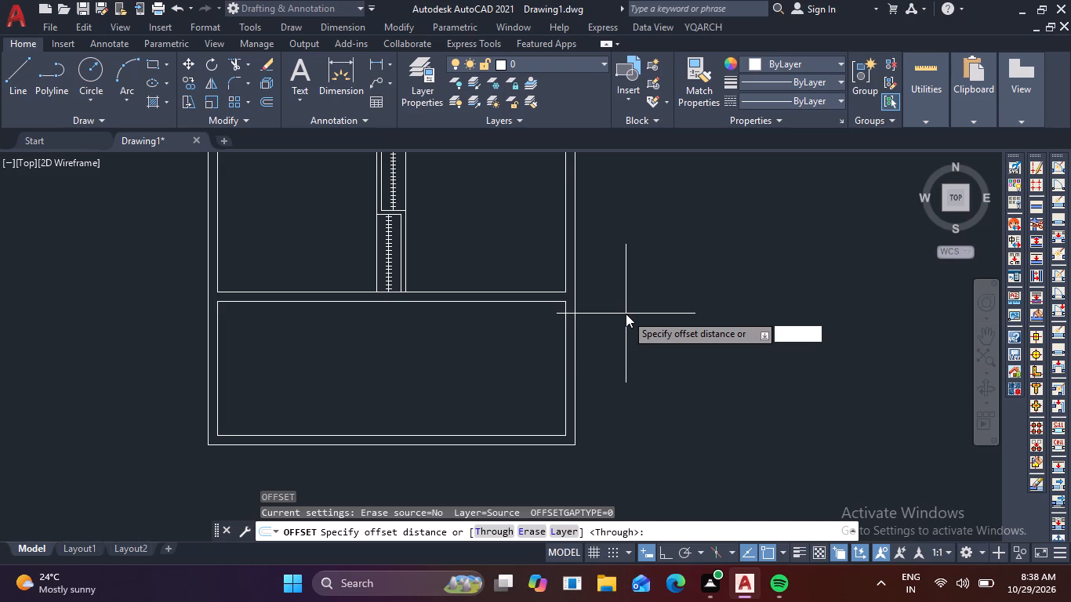
key("apostrophe")
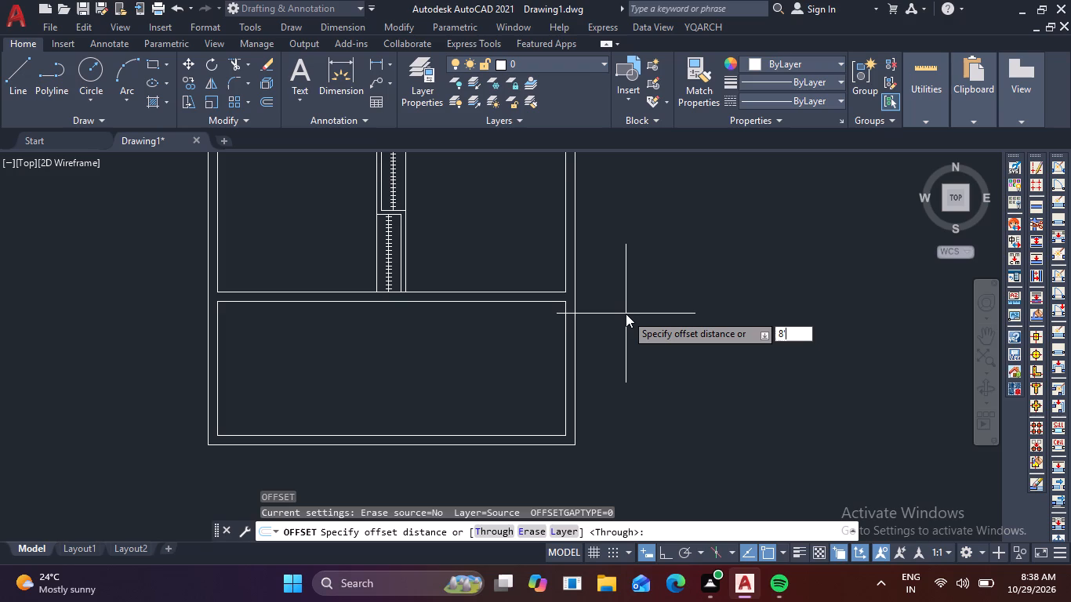
key("Return")
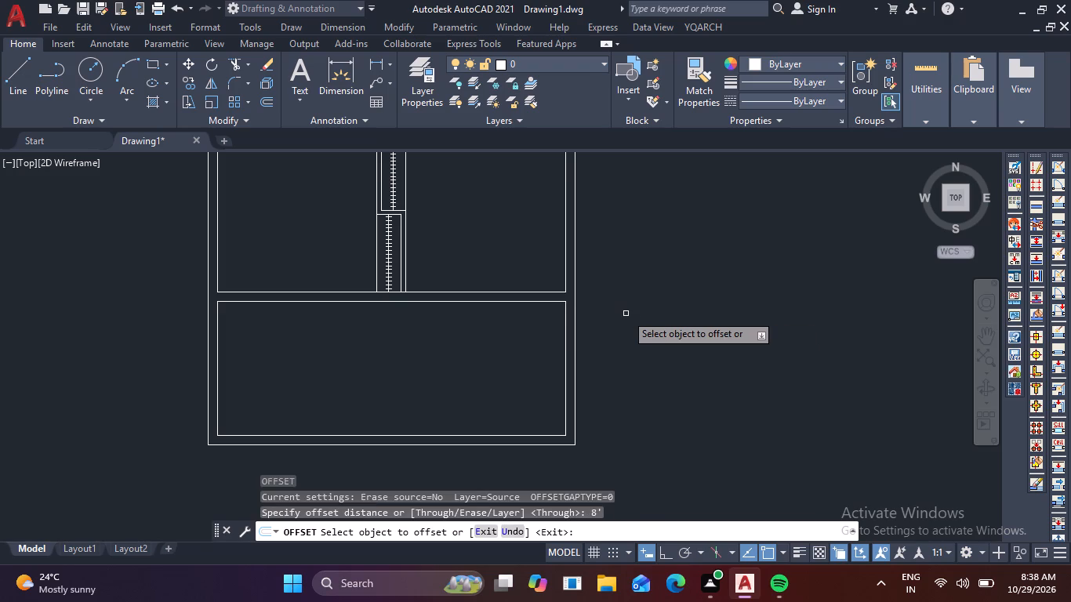
left_click(219, 325)
left_click(318, 346)
left_click(317, 343)
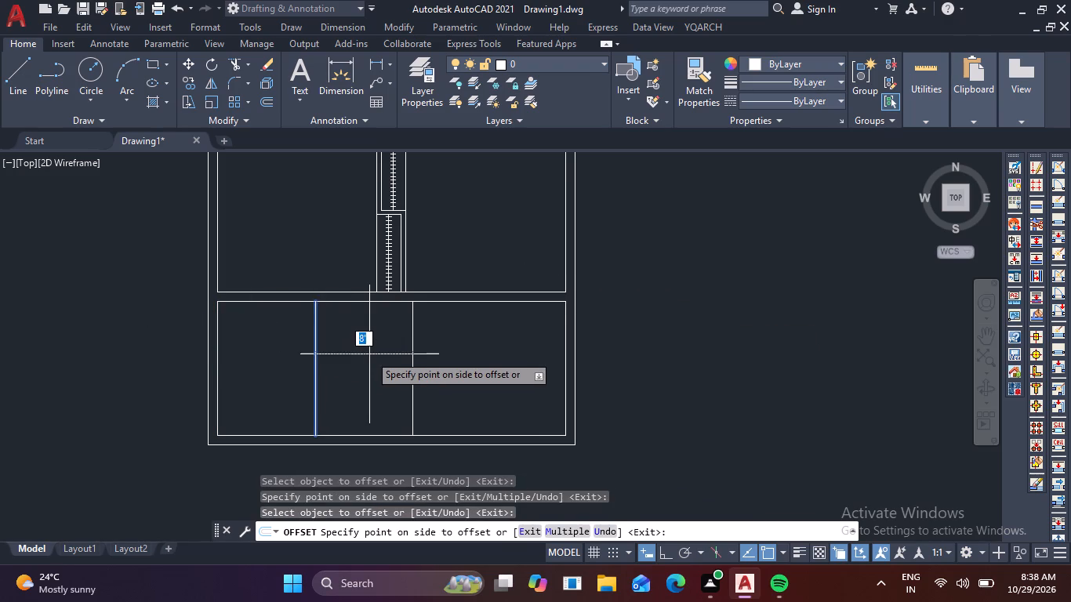
key("9")
key("space")
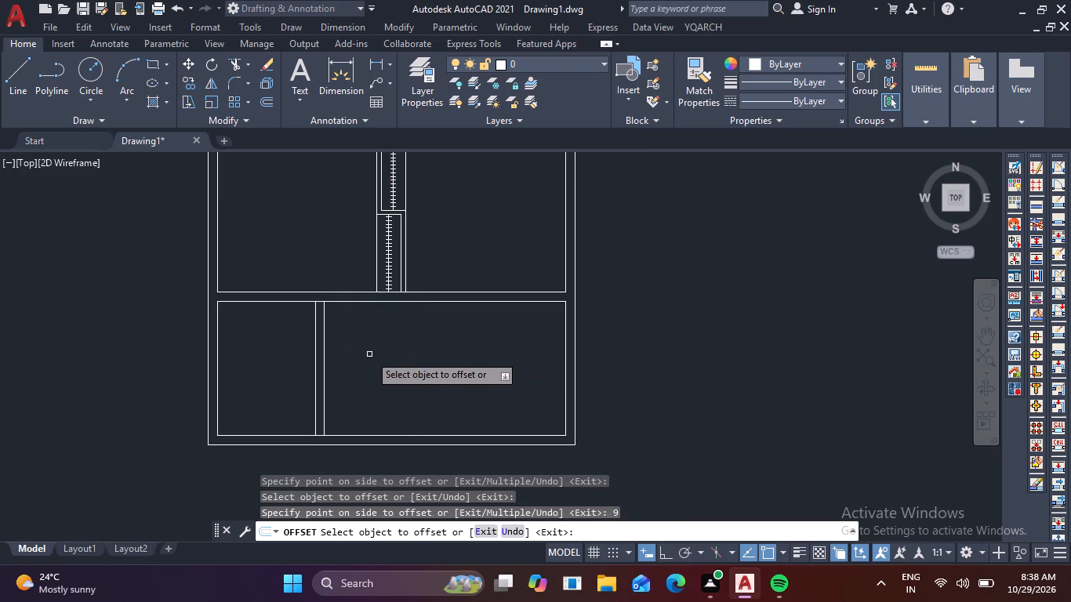
key("Escape")
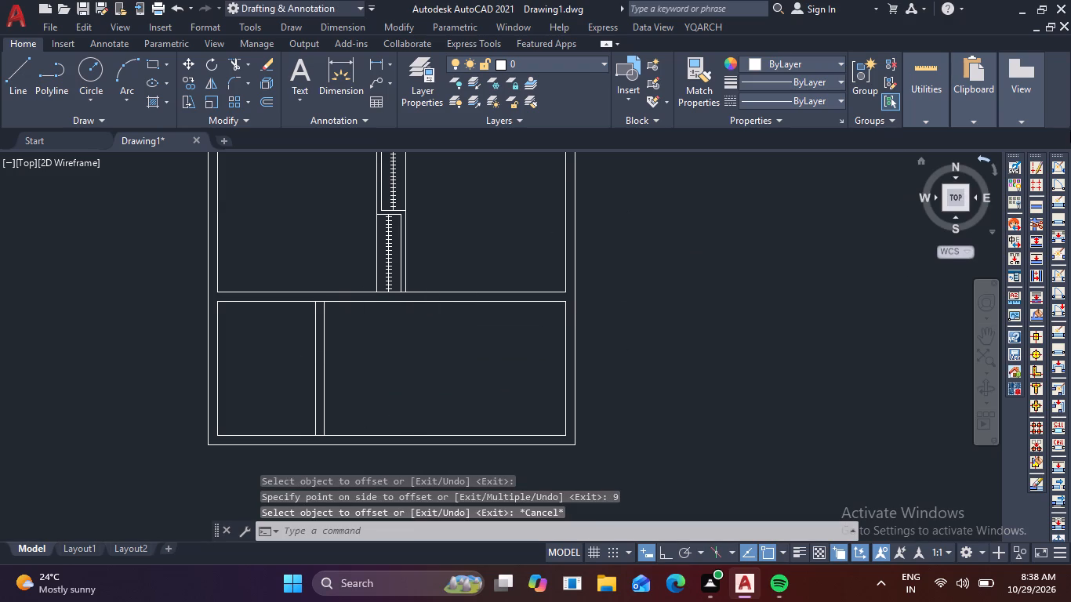
Measure the width and height of the lower room to the right of the new partition with Quick Measure.
left_click(939, 107)
left_click(935, 133)
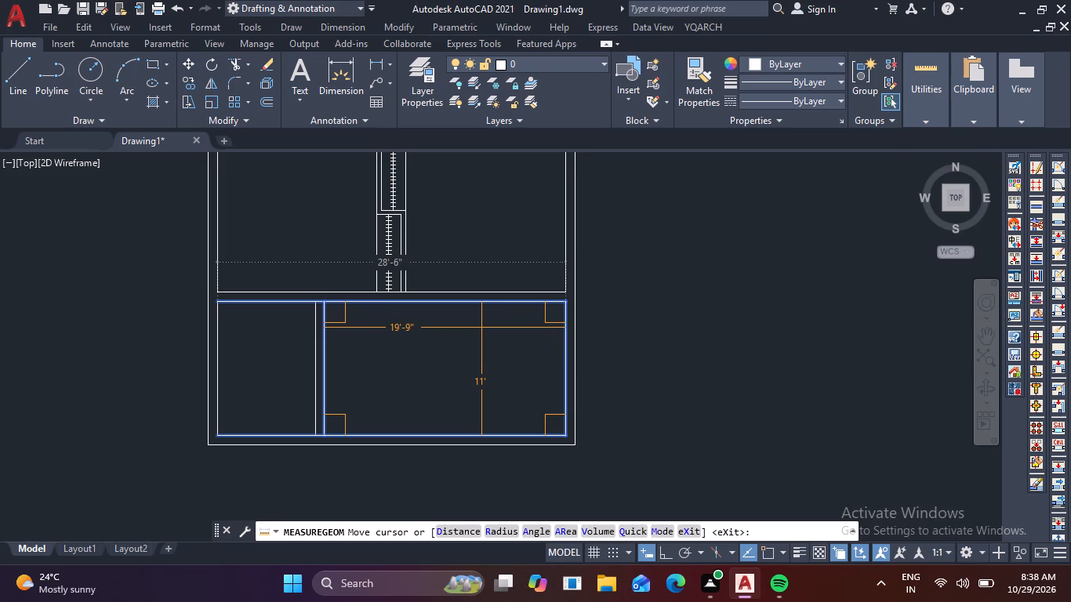
key("Escape")
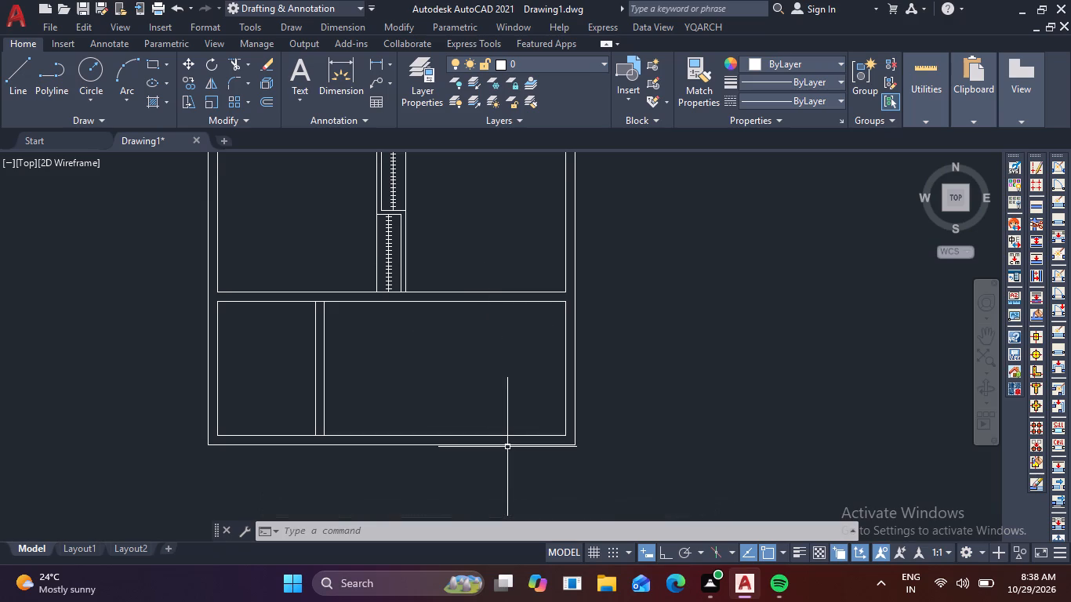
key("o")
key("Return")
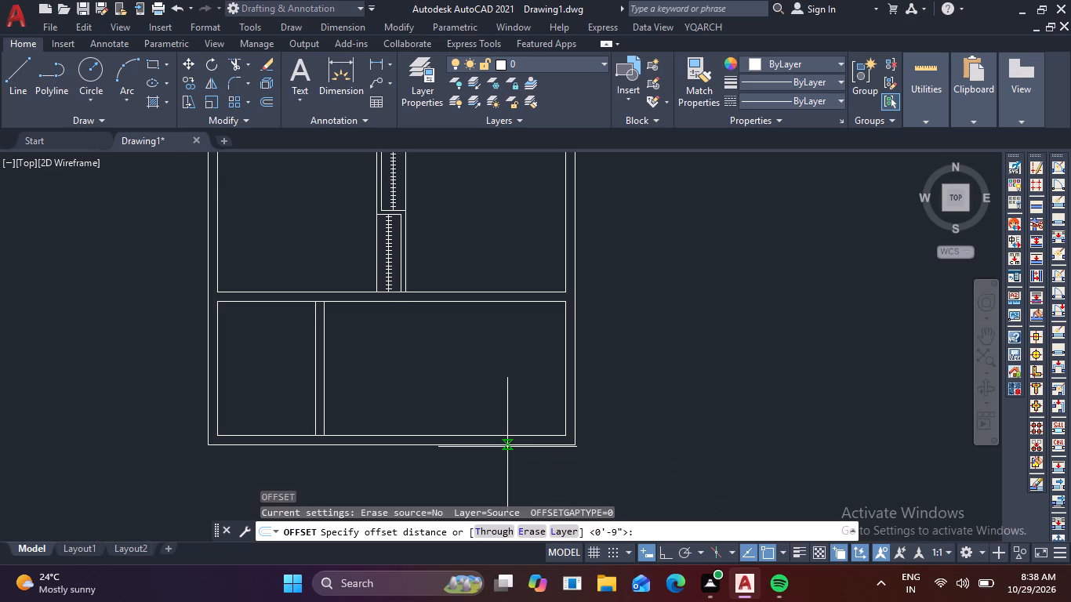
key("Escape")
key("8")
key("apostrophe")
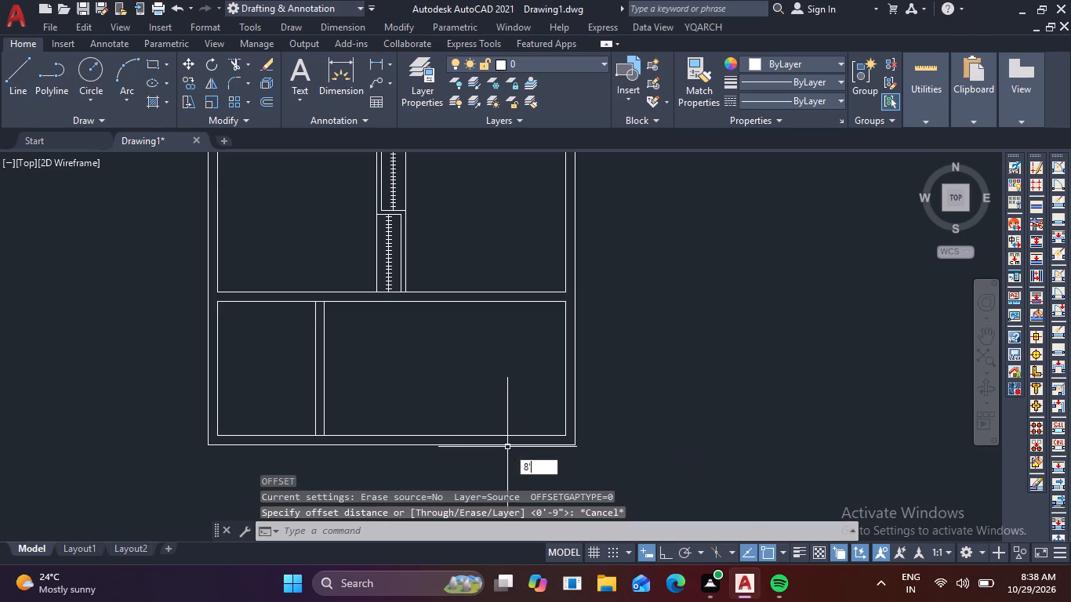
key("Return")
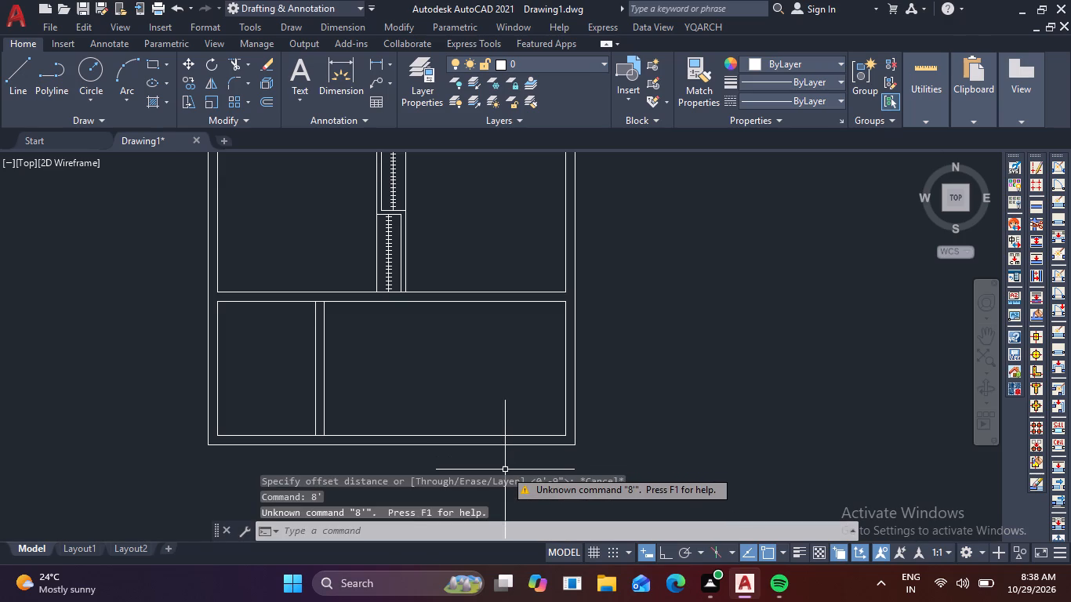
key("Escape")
Offset the outer line of the plan's bottom wall 18' downward, outside the plan.
key("o")
key("Return")
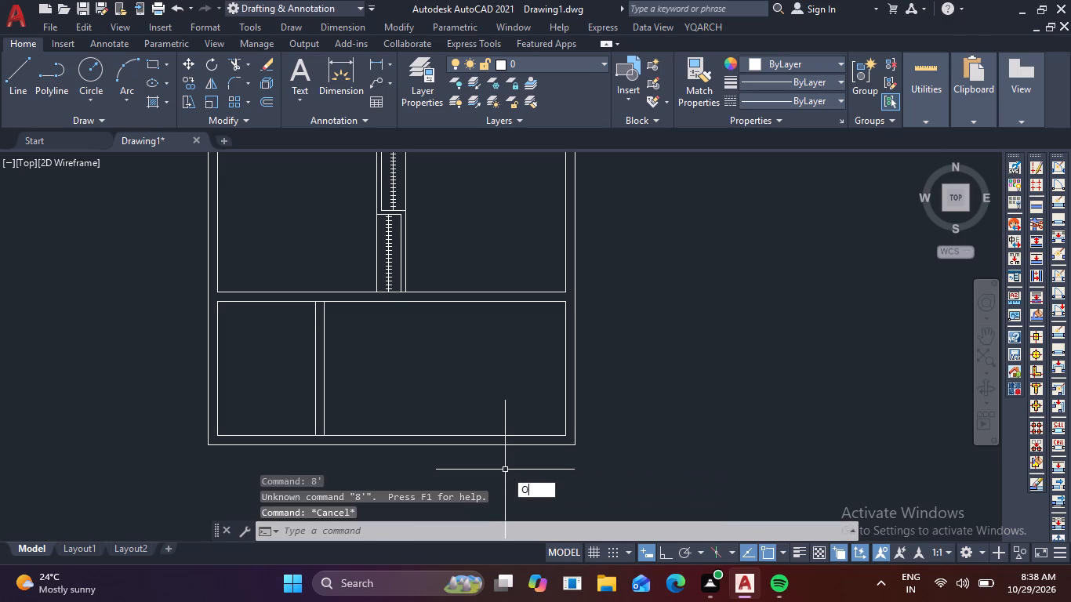
type("18")
key("apostrophe")
key("Return")
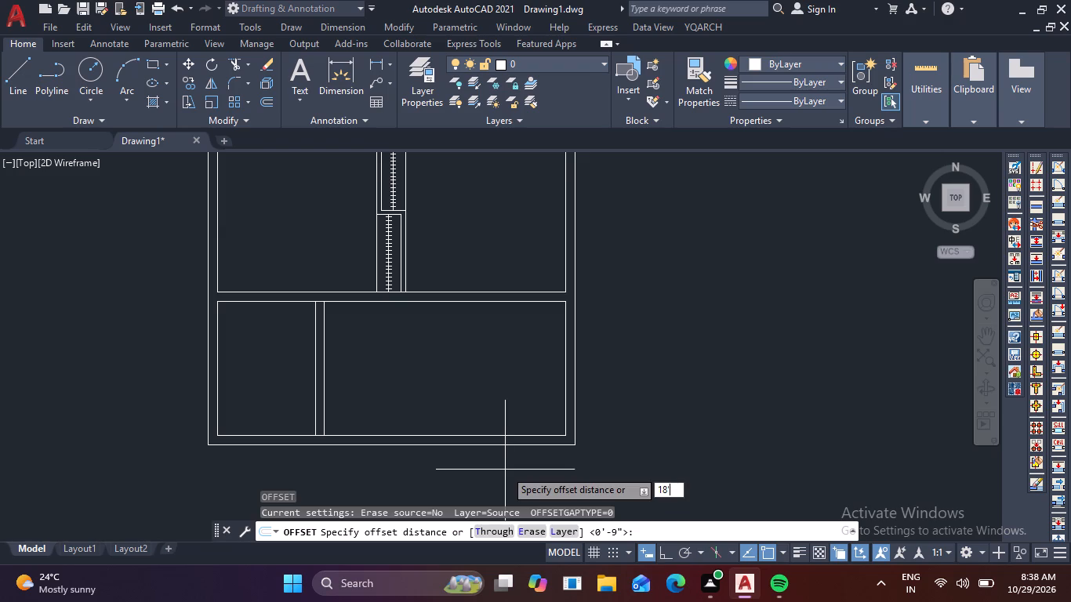
scroll(474, 457, "down", 1)
middle_click_drag(477, 457, 496, 338)
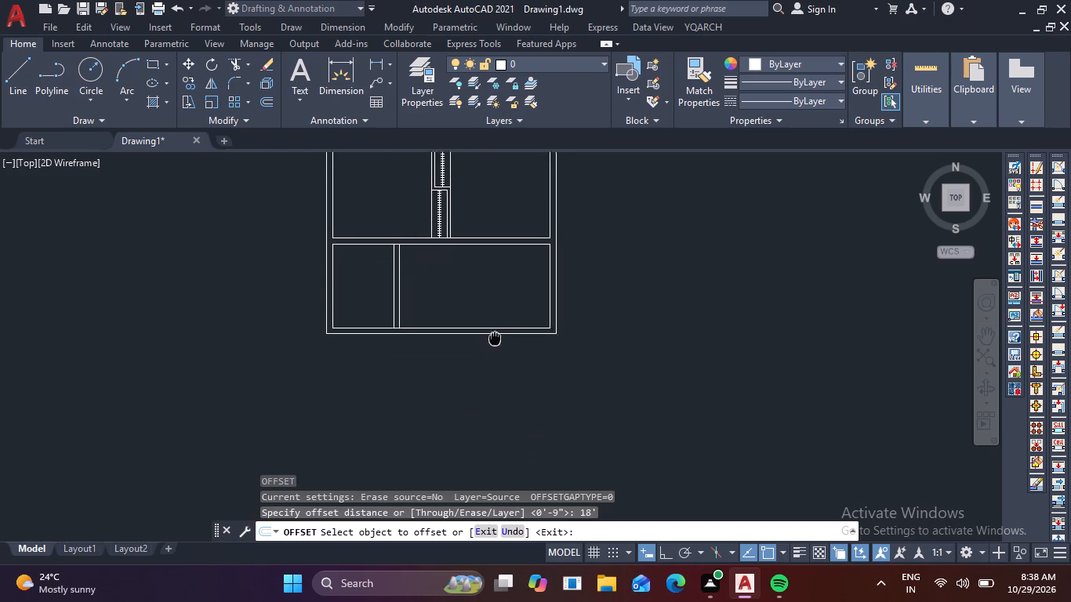
middle_click_drag(496, 338, 506, 296)
left_click(514, 288)
left_click(520, 339)
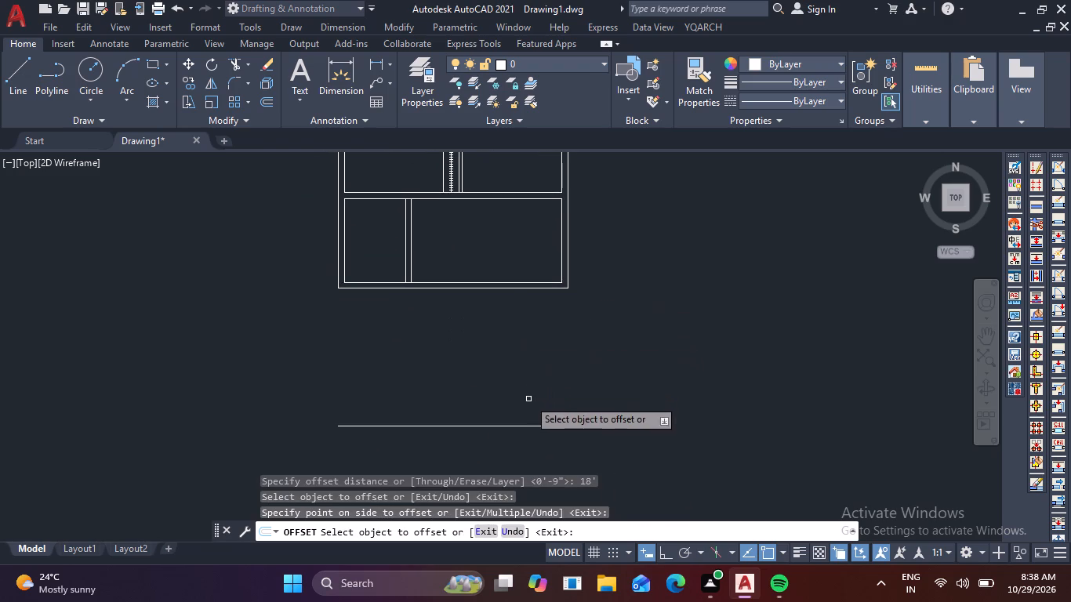
Offset the new line below the plan 9" further downward to form the bottom wall's outer face.
left_click(521, 424)
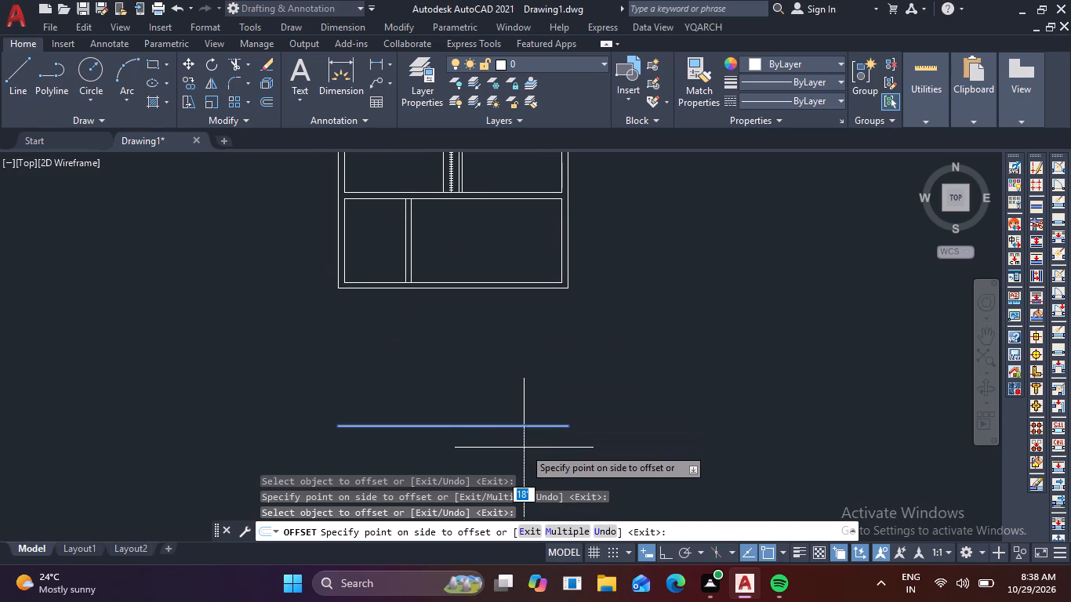
type("9")
key("space")
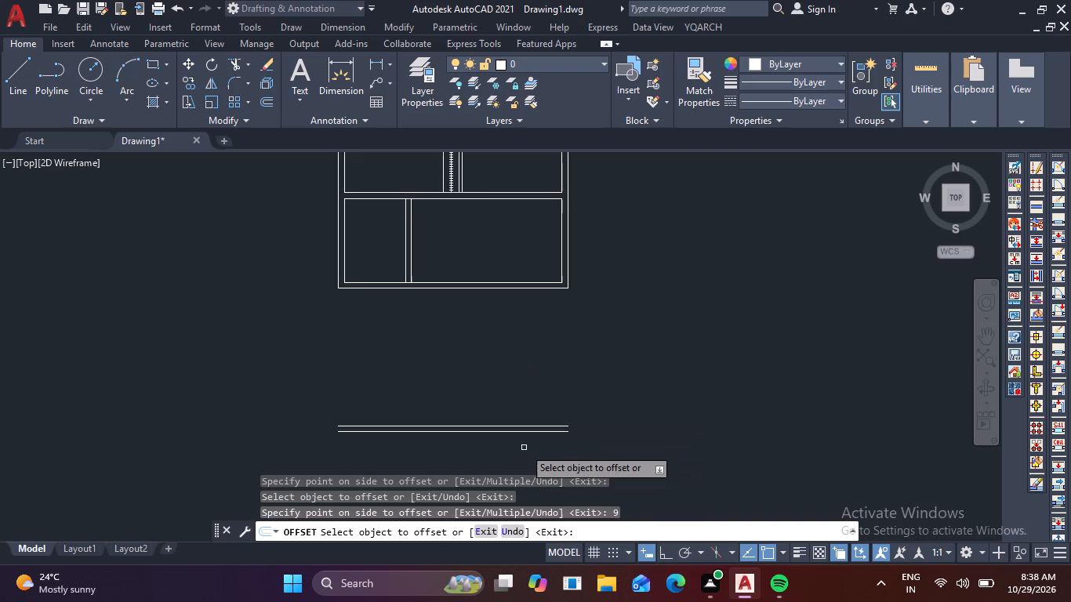
key("Escape")
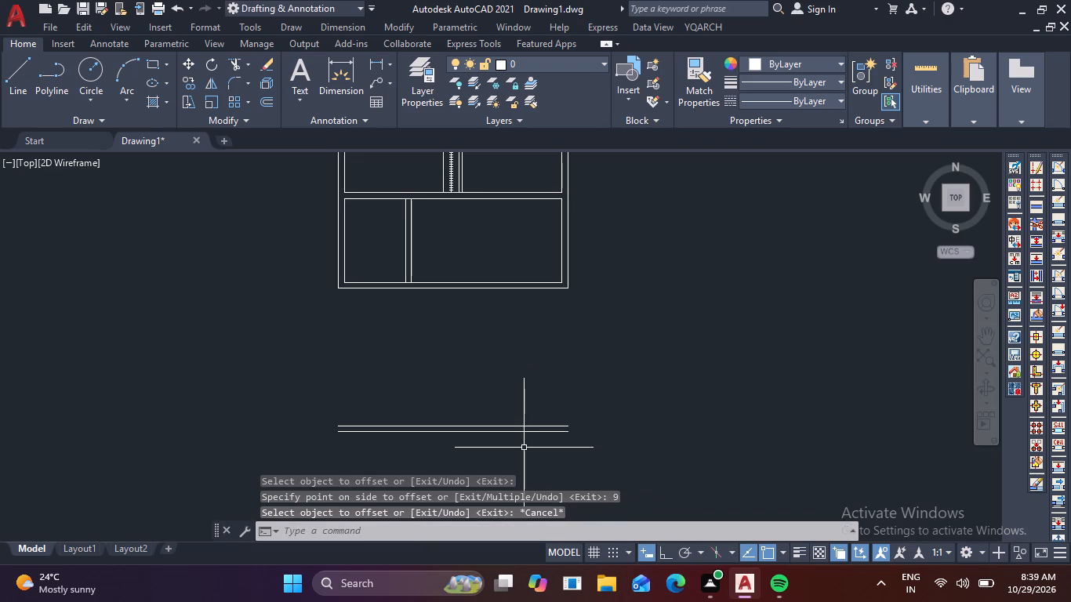
Fillet the inner and outer side wall lines to the new bottom wall lines with zero radius, closing both lower corners.
type("f")
key("space")
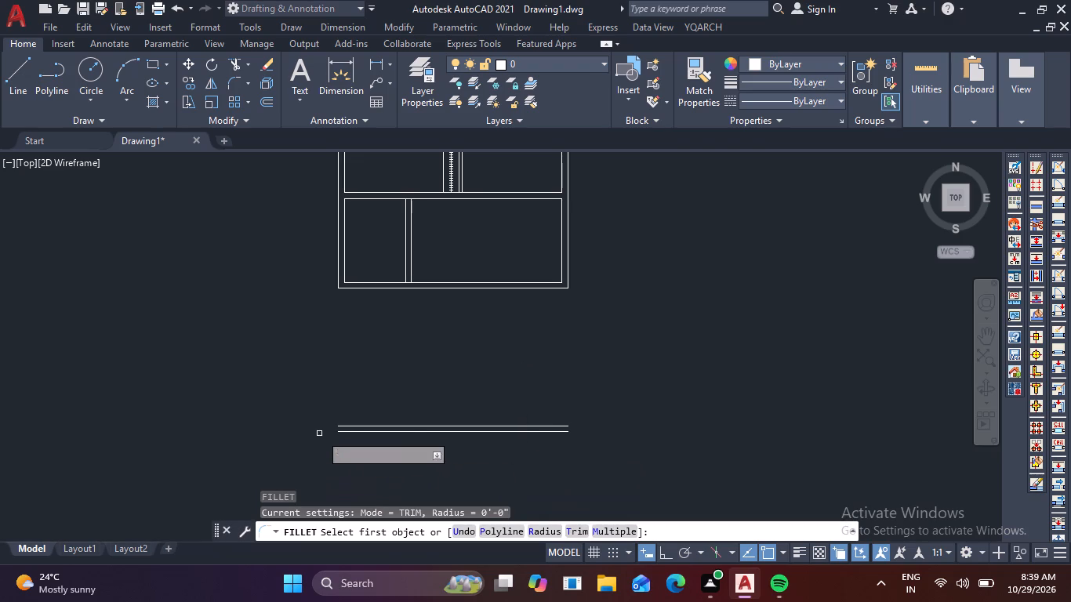
left_click(352, 433)
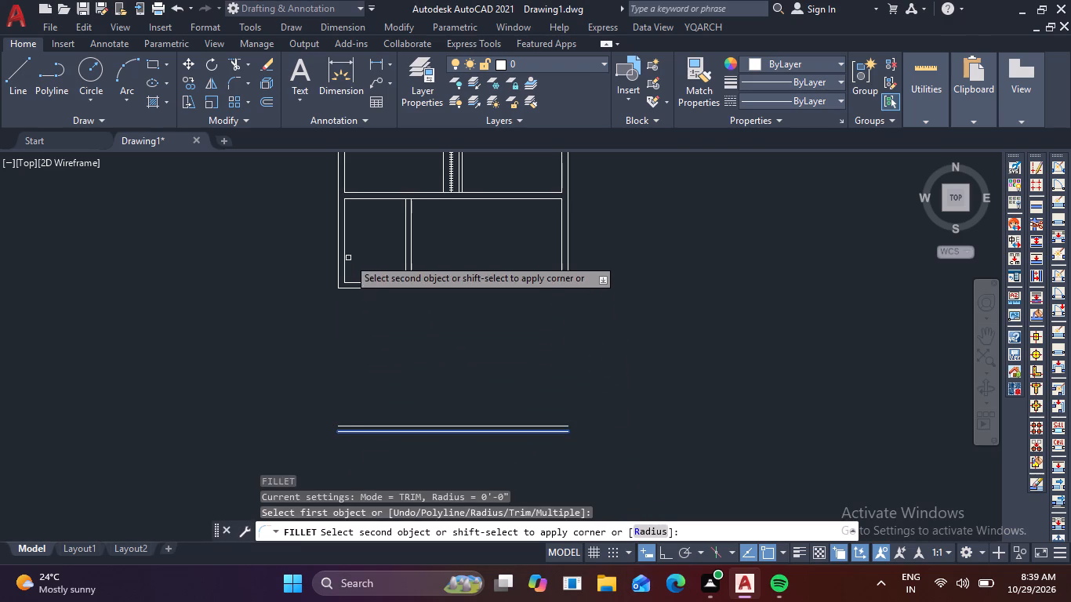
left_click(339, 243)
key("space")
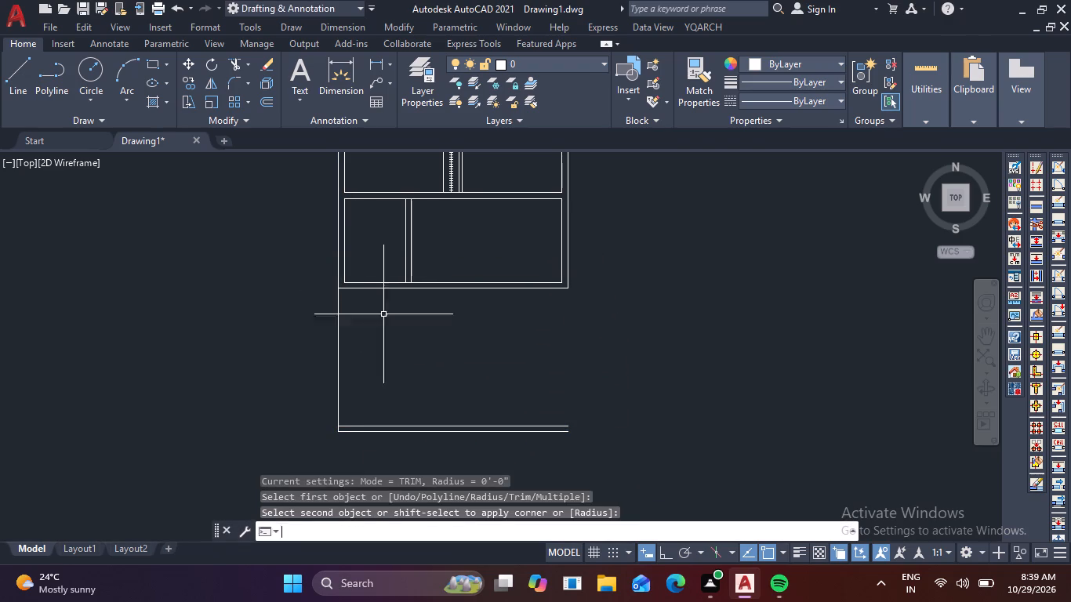
left_click(391, 424)
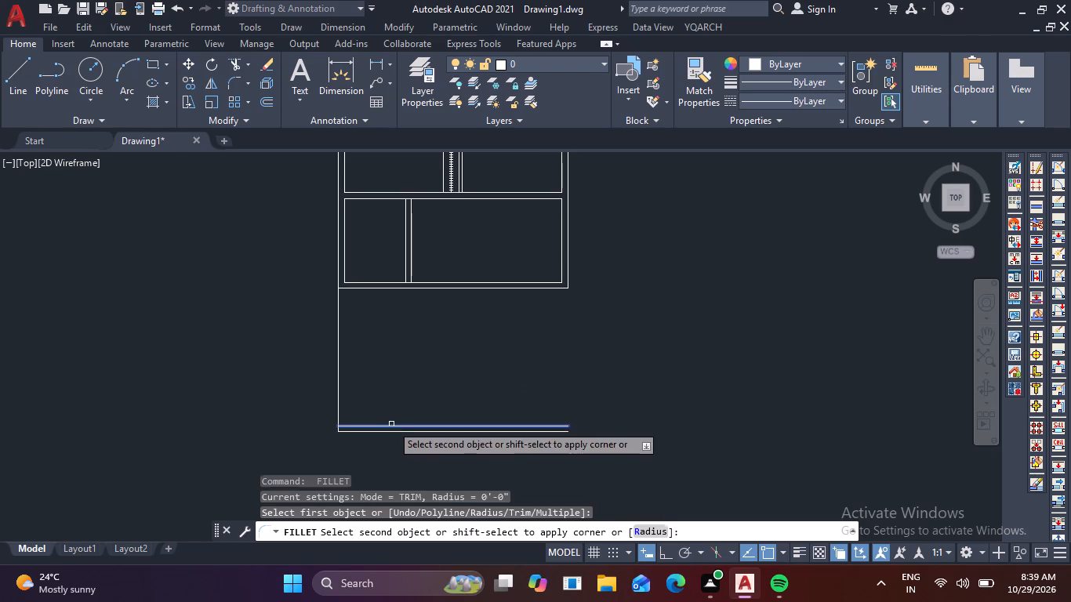
left_click(344, 267)
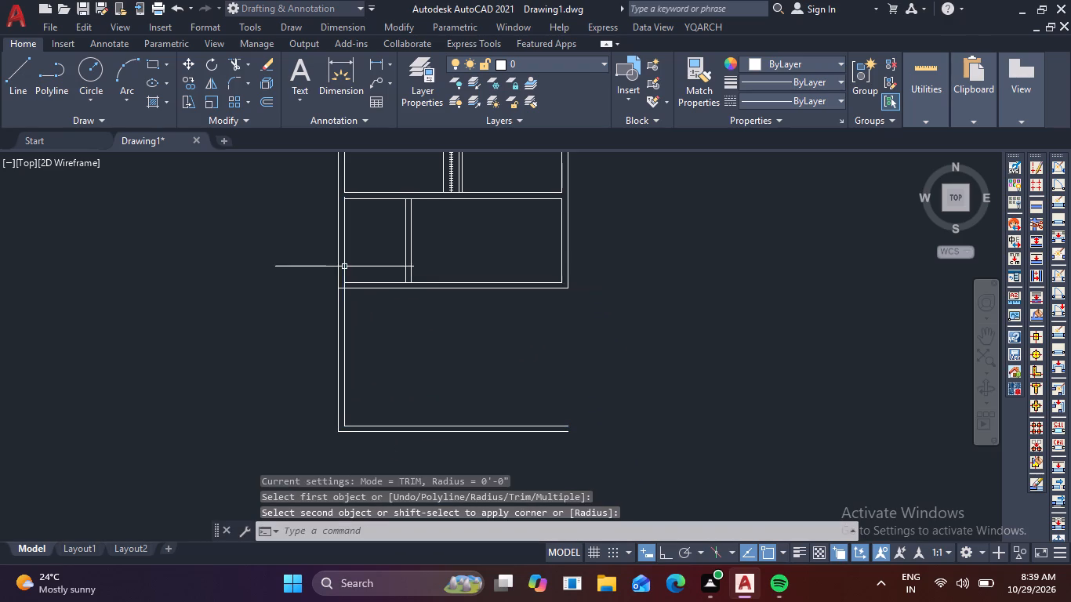
key("space")
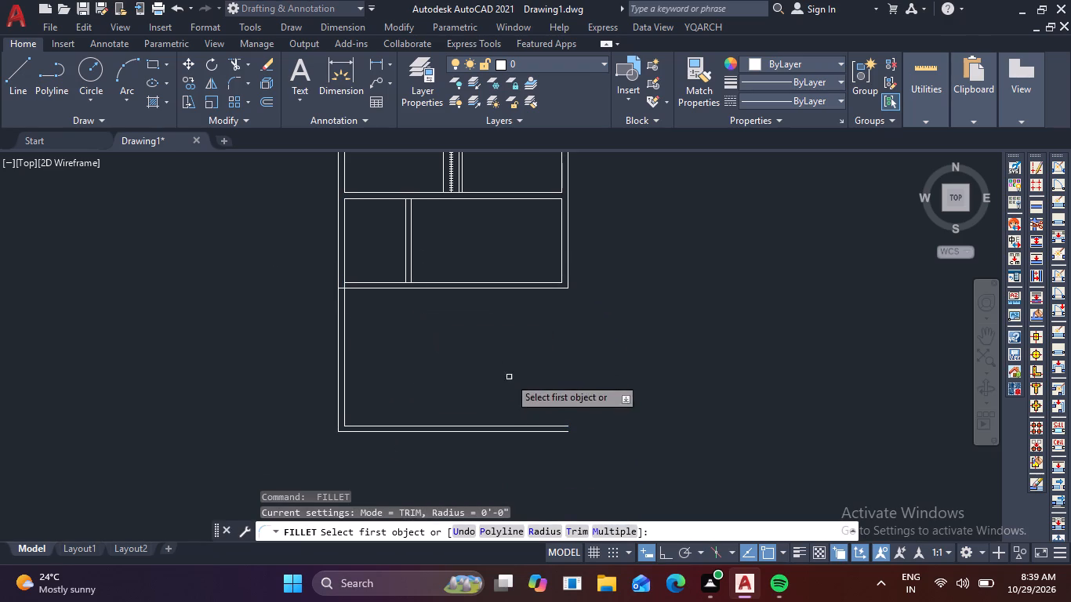
left_click(557, 425)
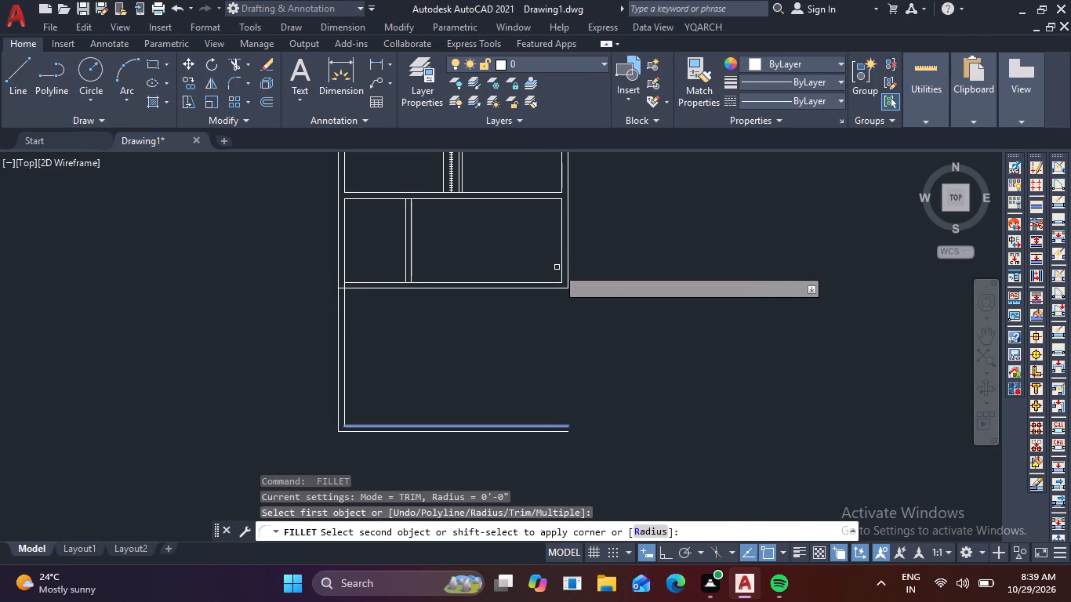
left_click(561, 265)
key("space")
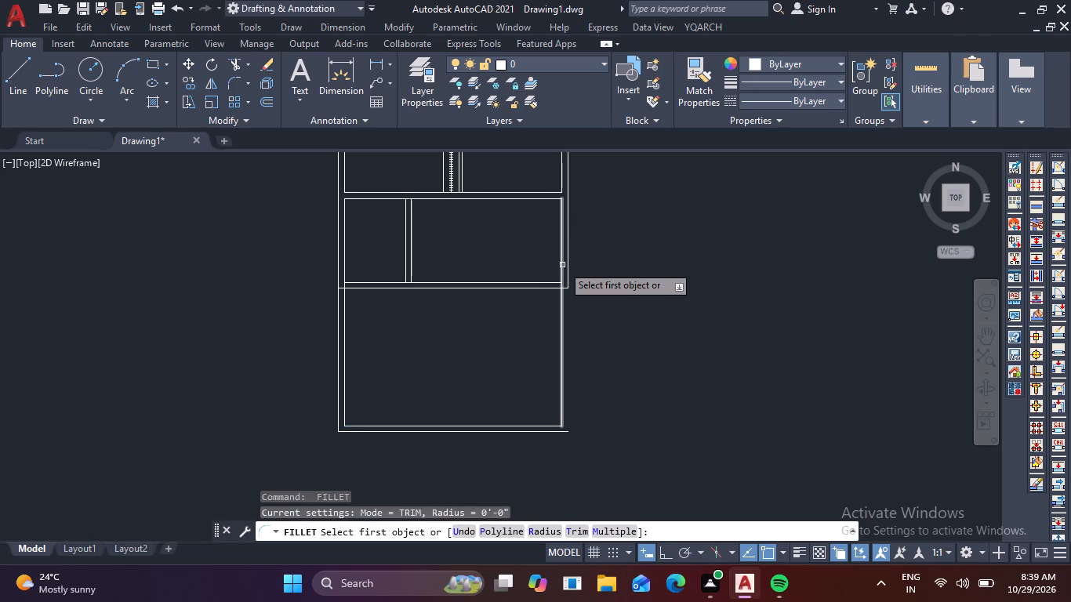
left_click(568, 269)
left_click(557, 431)
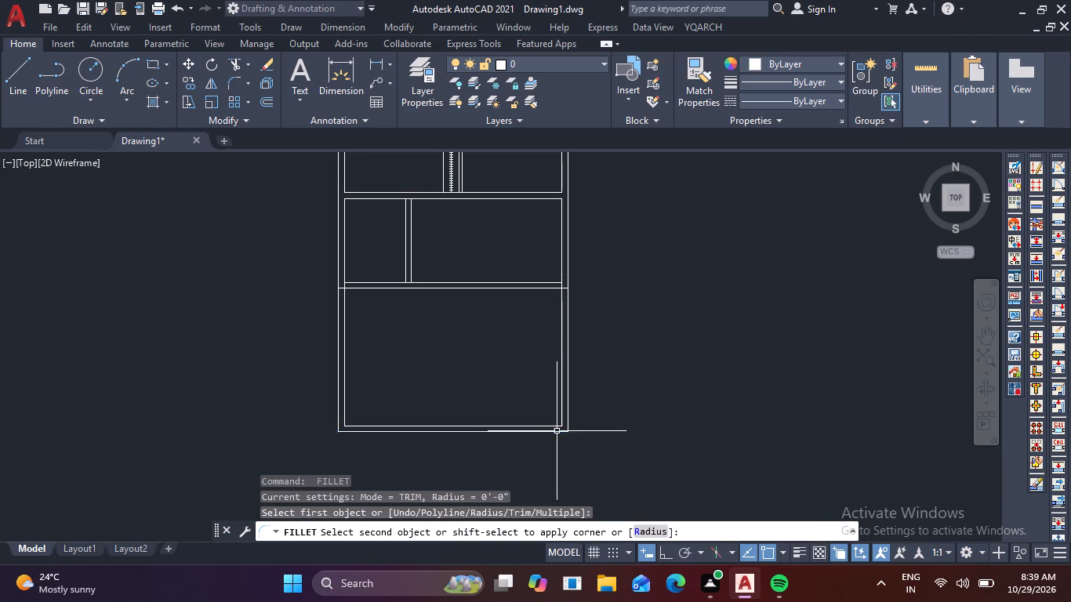
key("Escape")
Trim the crossing line segments where the former bottom wall meets the left and right side walls, opening both junctions.
key("t")
type("r")
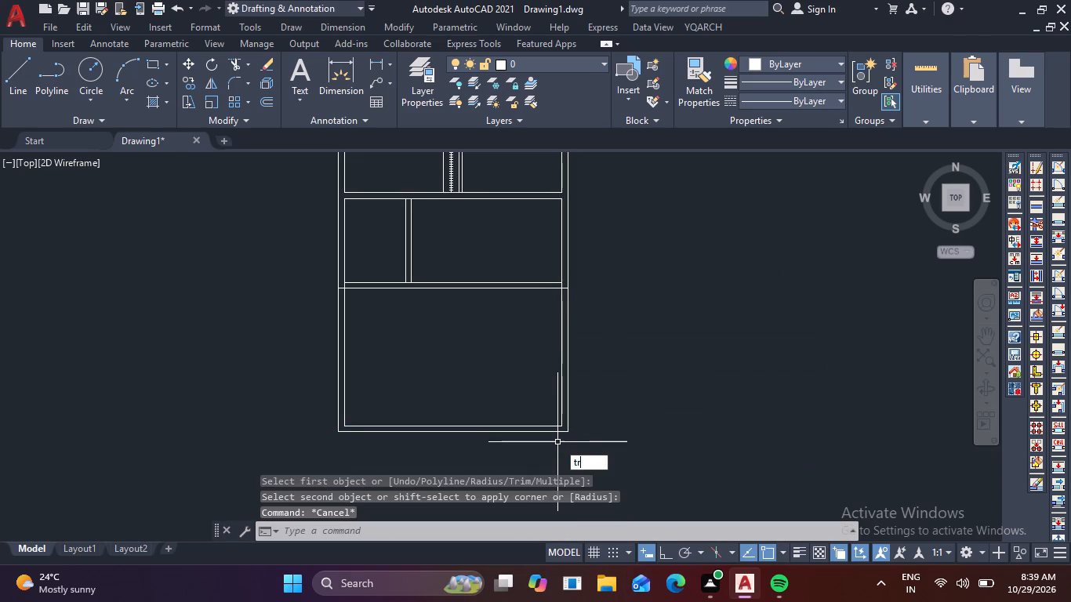
key("space")
scroll(321, 287, "up", 4)
left_click(398, 280)
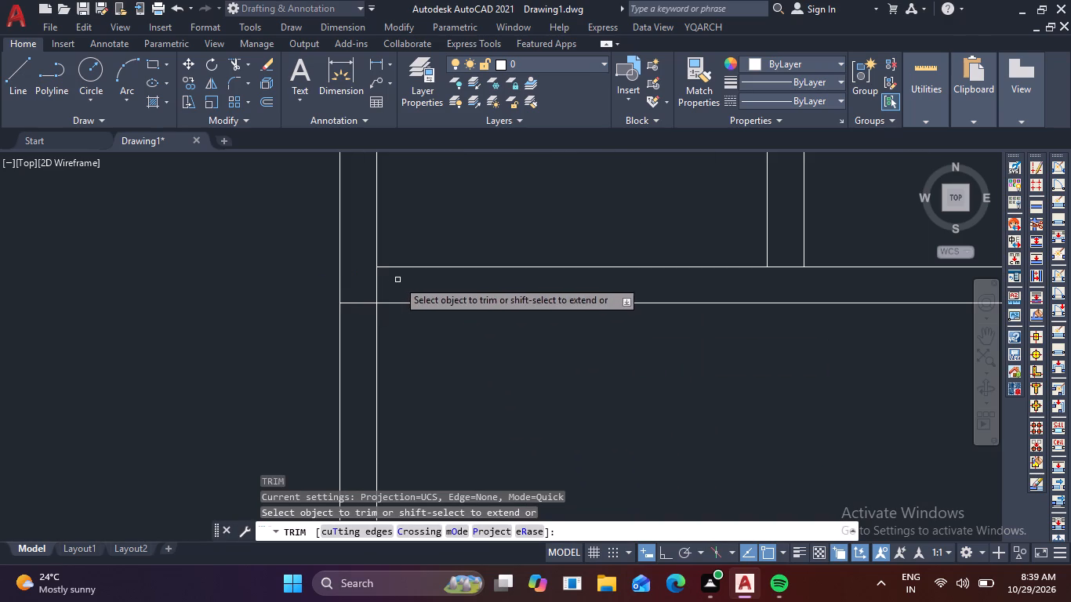
left_click(360, 313)
scroll(393, 315, "down", 4)
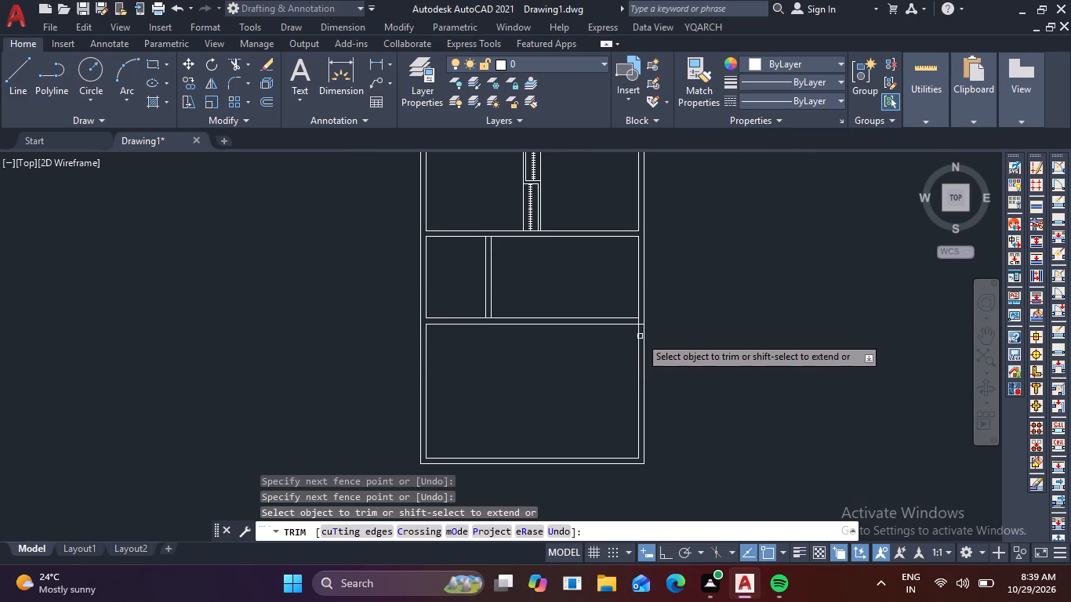
scroll(645, 323, "up", 5)
left_click(516, 300)
left_click(565, 361)
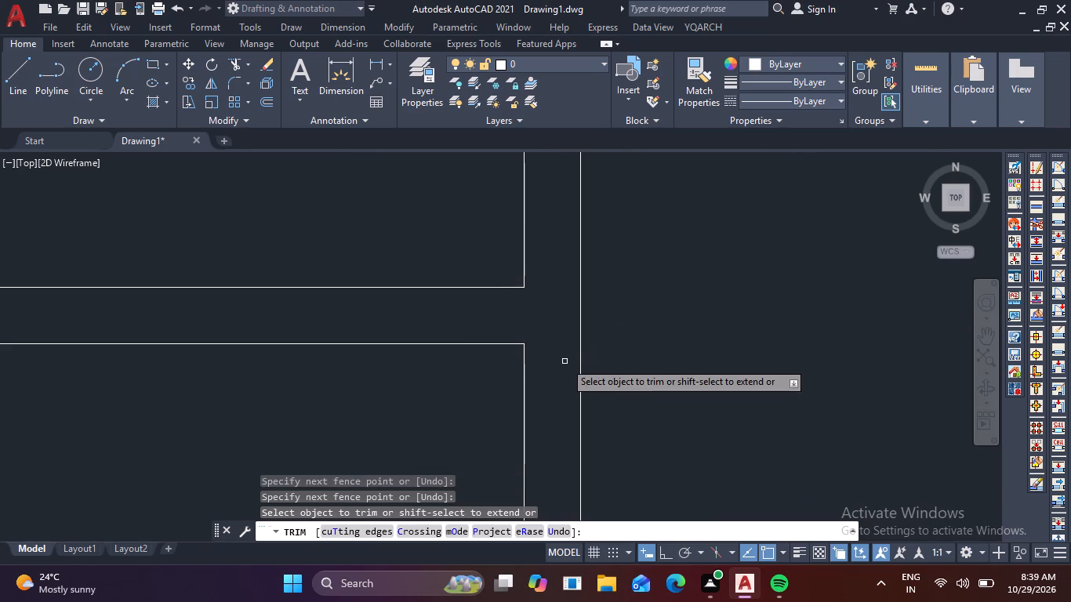
scroll(565, 361, "down", 5)
key("Escape")
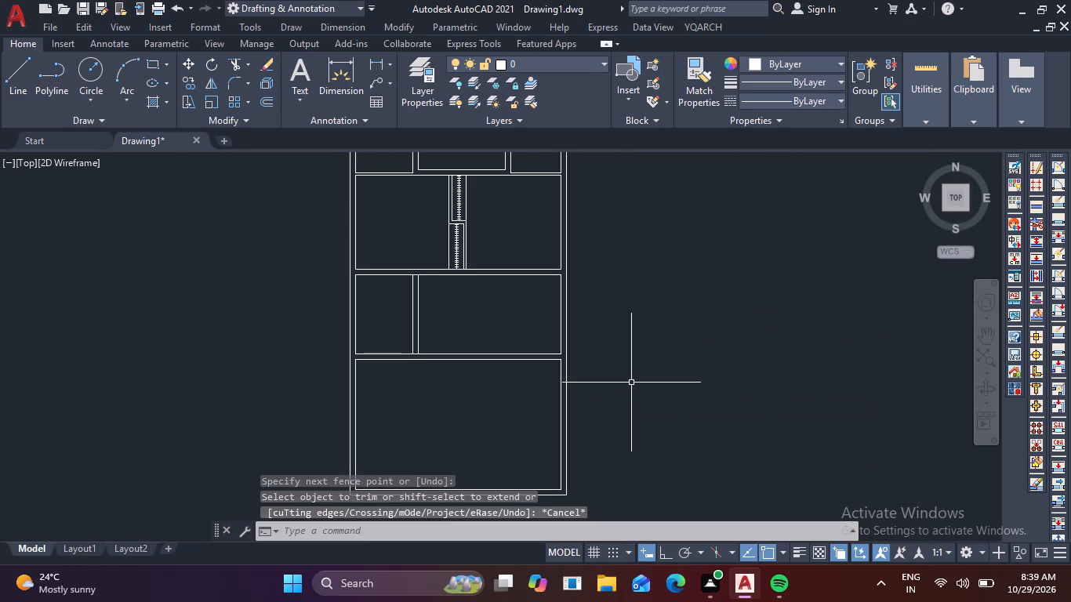
Offset the bottom room's left inner wall line 14' to the right, and offset that line 9" further right to form a partition.
key("o")
key("Return")
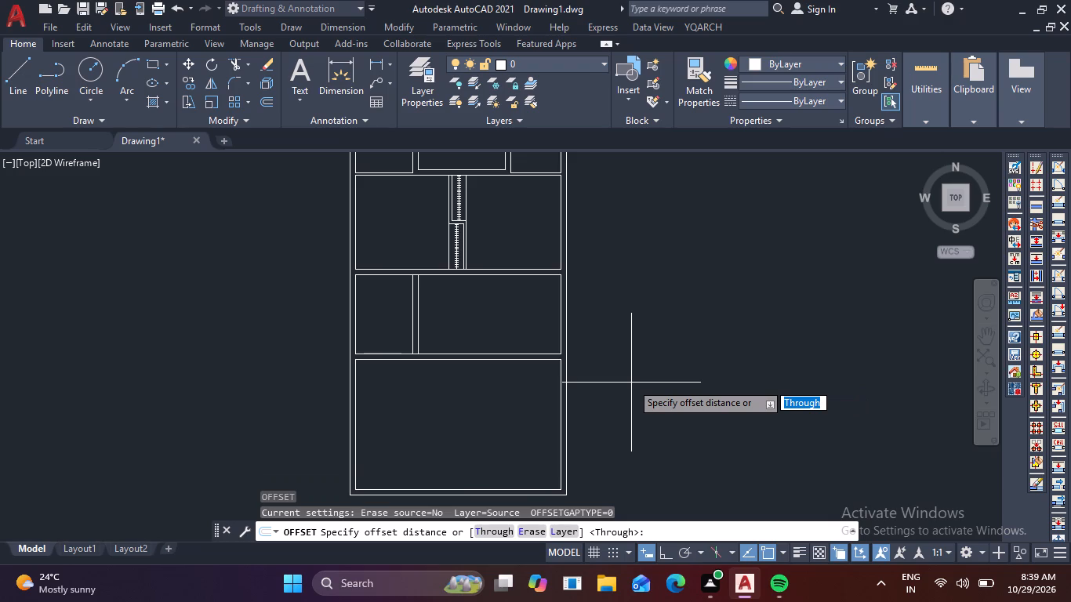
type("14'")
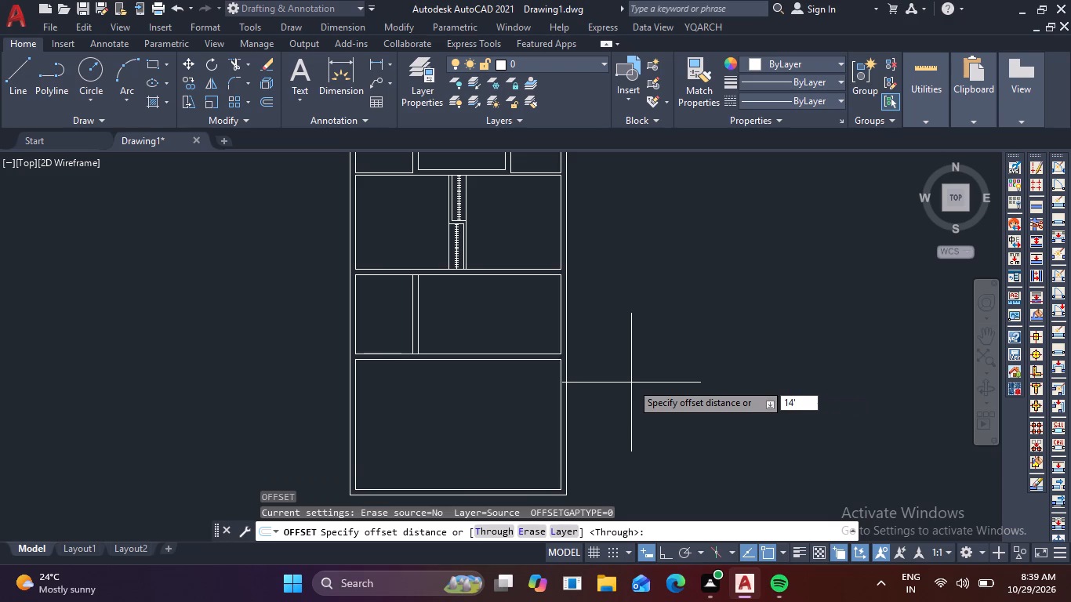
key("Return")
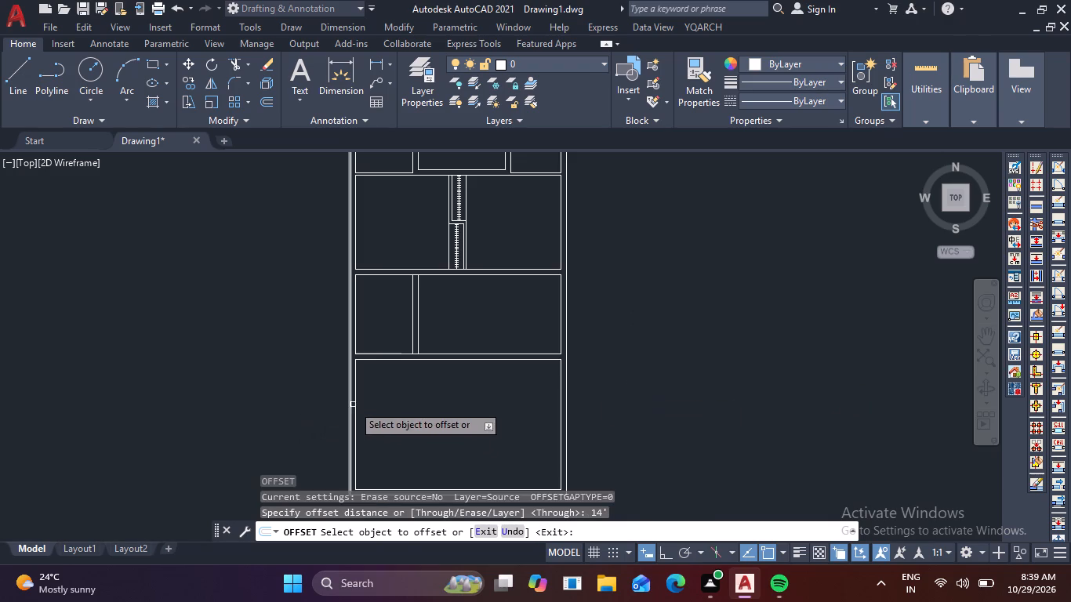
left_click(356, 406)
left_click(423, 420)
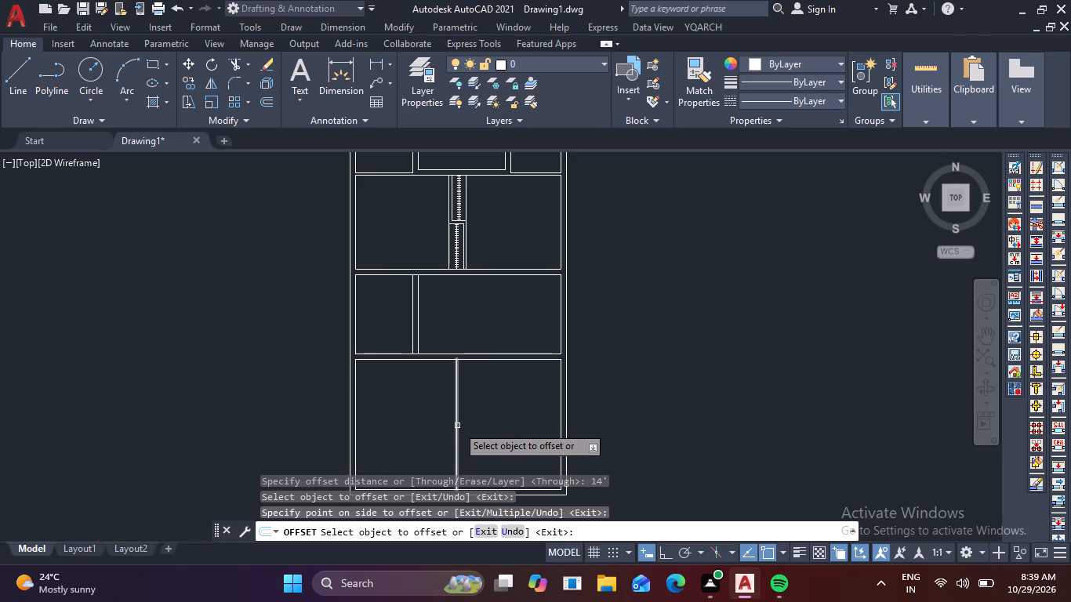
left_click(457, 426)
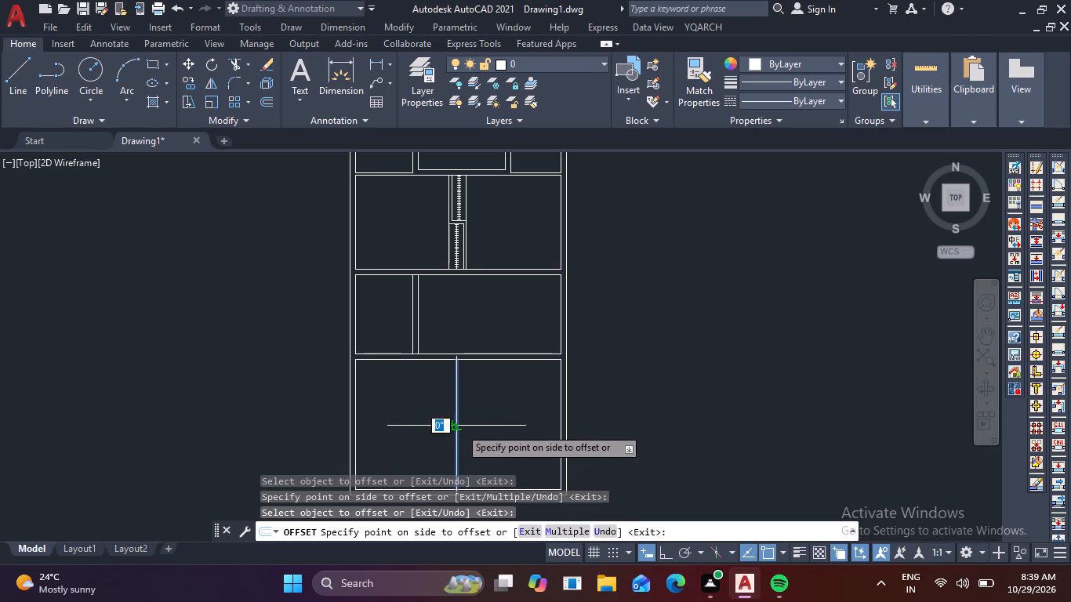
type("9")
key("space")
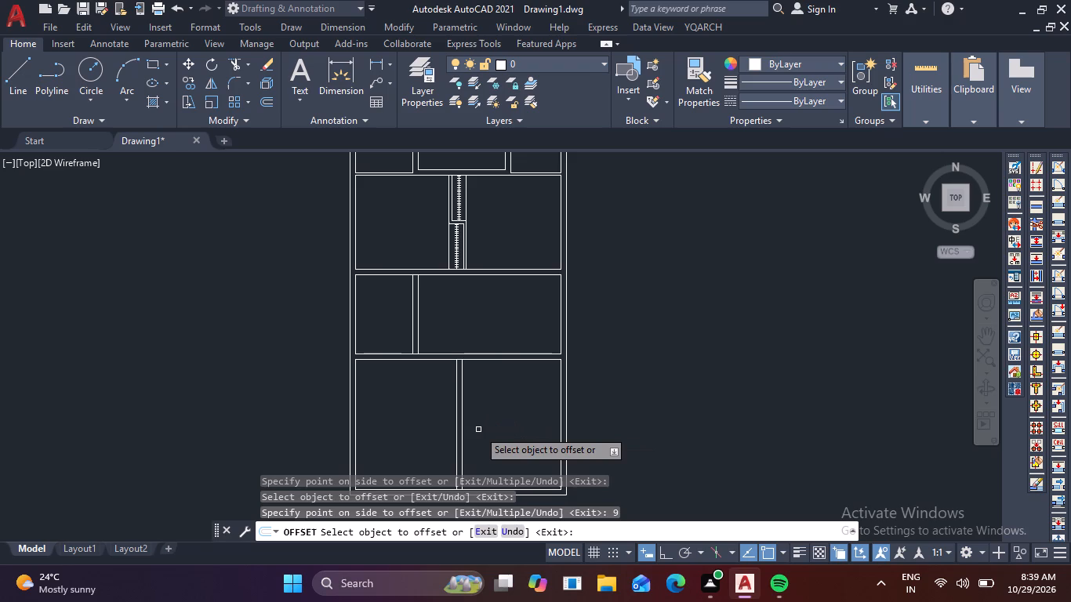
key("Escape")
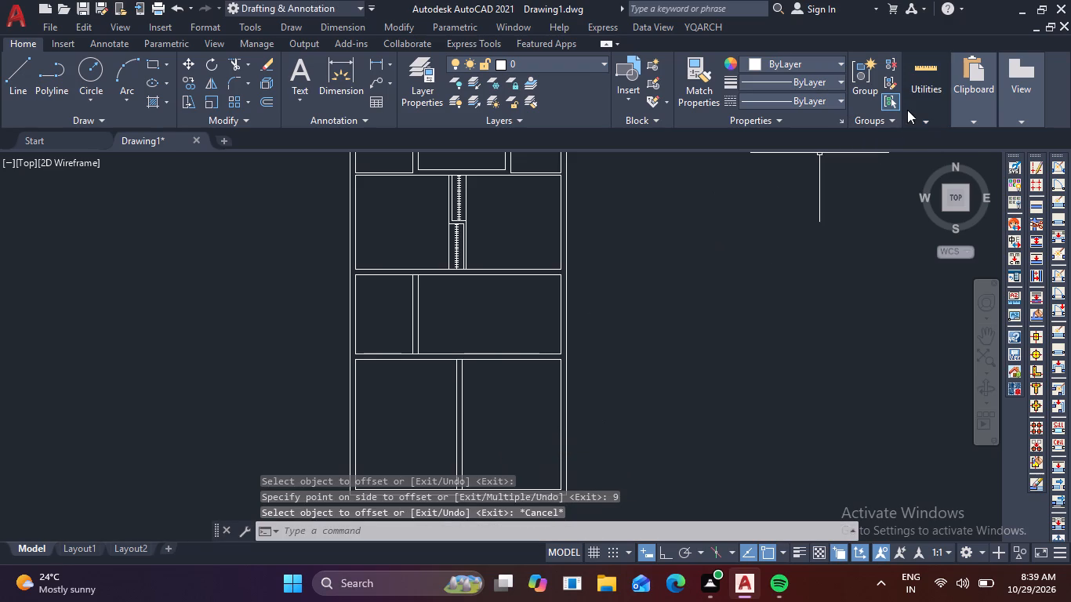
Measure the width and depth of the bottom room to the right of the new partition with Quick Measure.
left_click(907, 110)
left_click(920, 140)
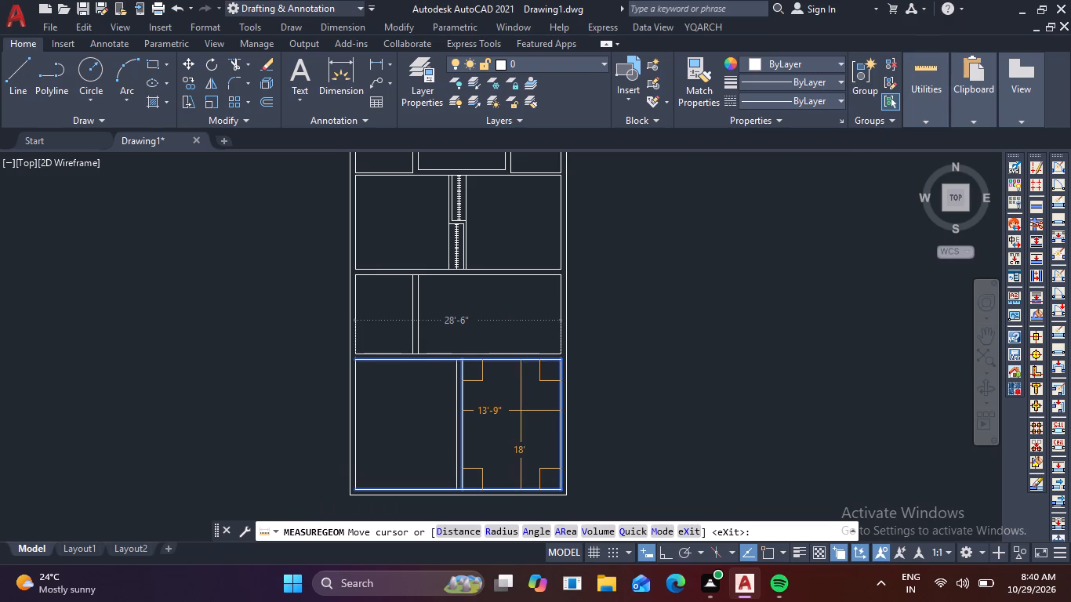
key("Escape")
key("Escape")
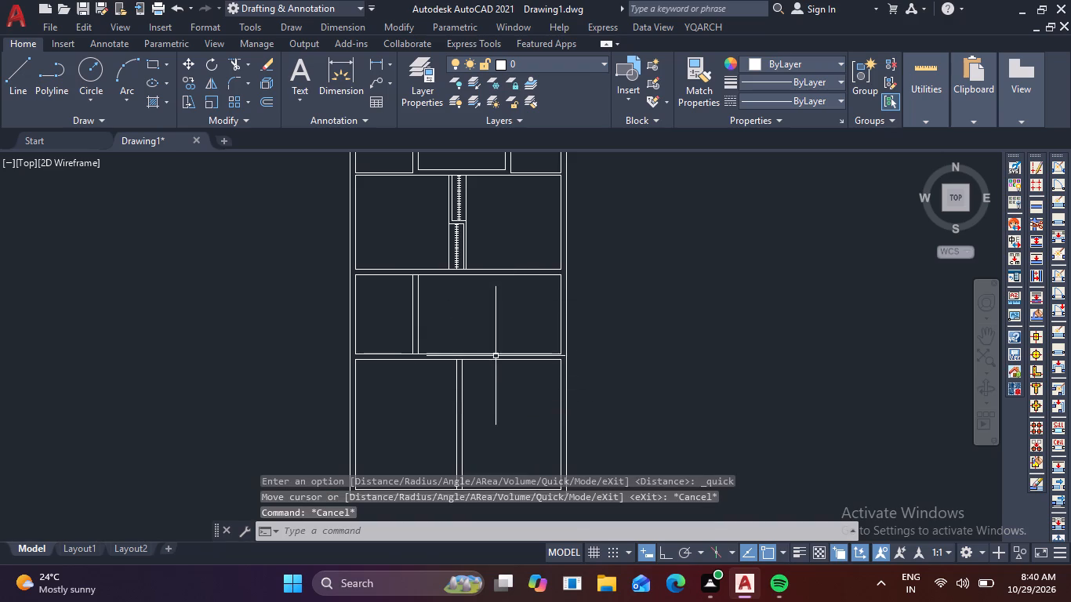
Trim the wall line segments between the new partition's two lines at its upper and lower ends, opening both junctions.
scroll(472, 372, "up", 2)
type("tr")
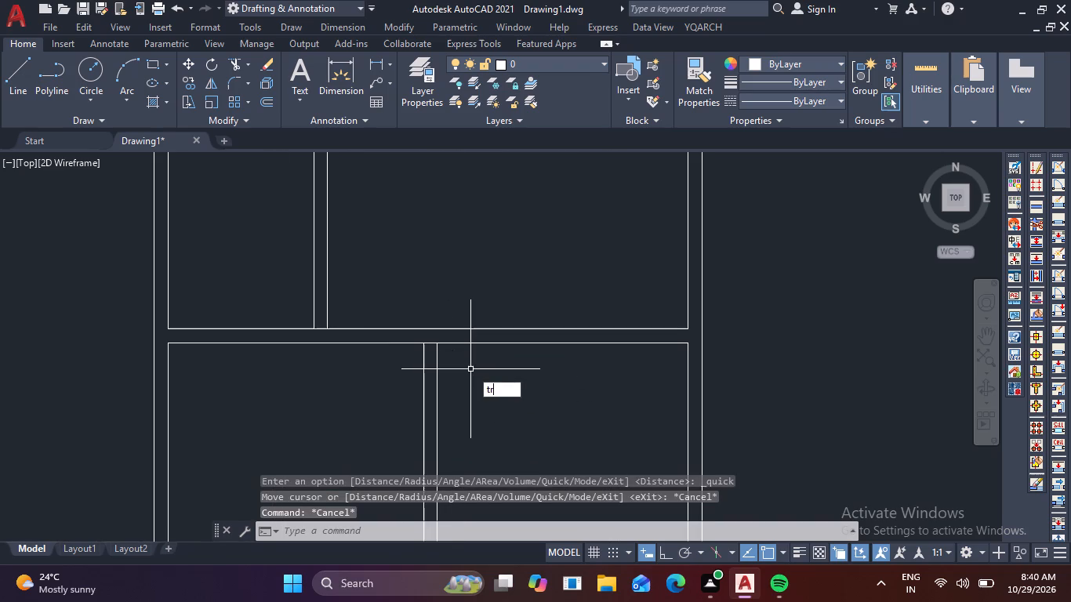
key("space")
left_click(431, 343)
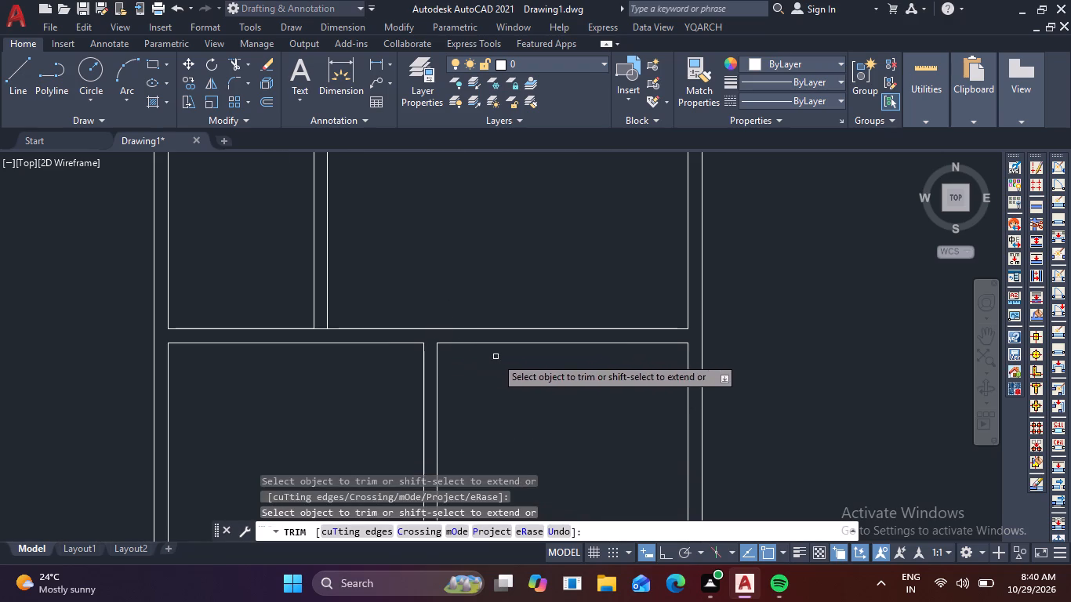
key("Escape")
scroll(495, 359, "down", 3)
middle_click_drag(526, 390, 484, 328)
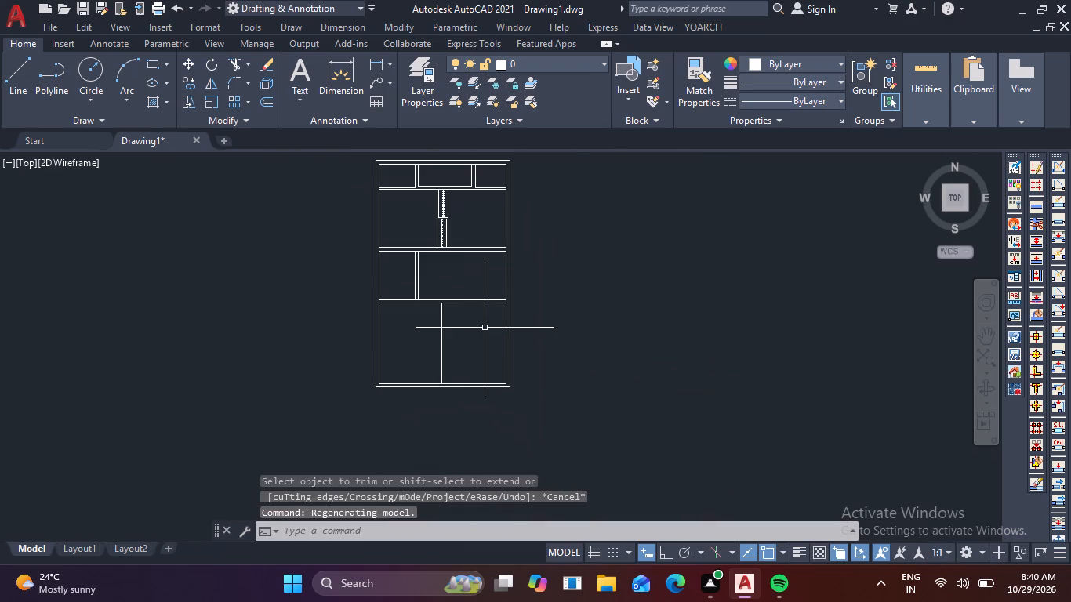
key("space")
scroll(452, 386, "up", 3)
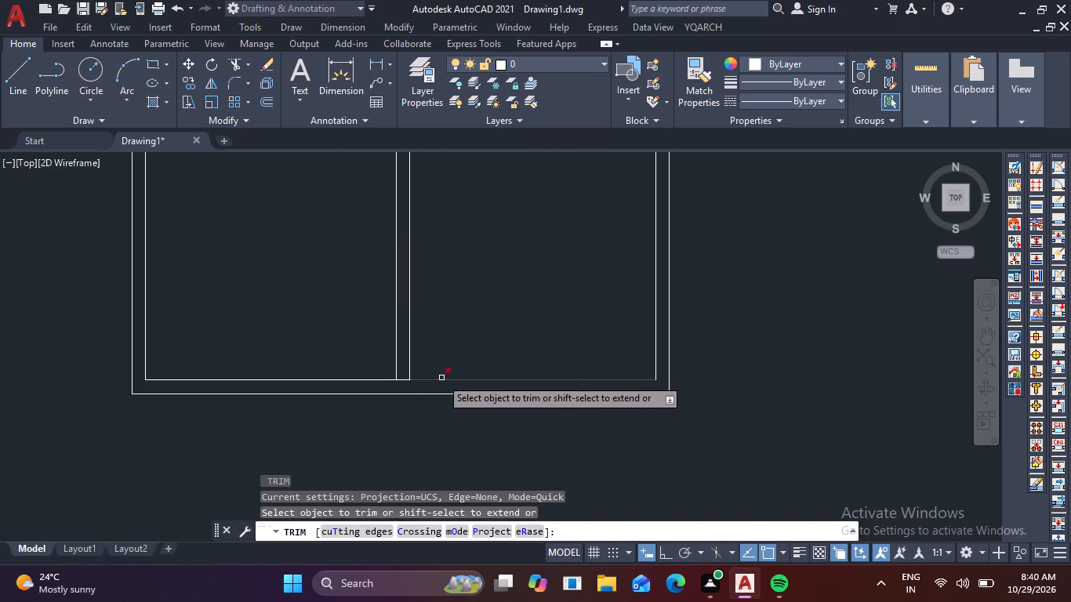
left_click(404, 379)
key("Escape")
key("Escape")
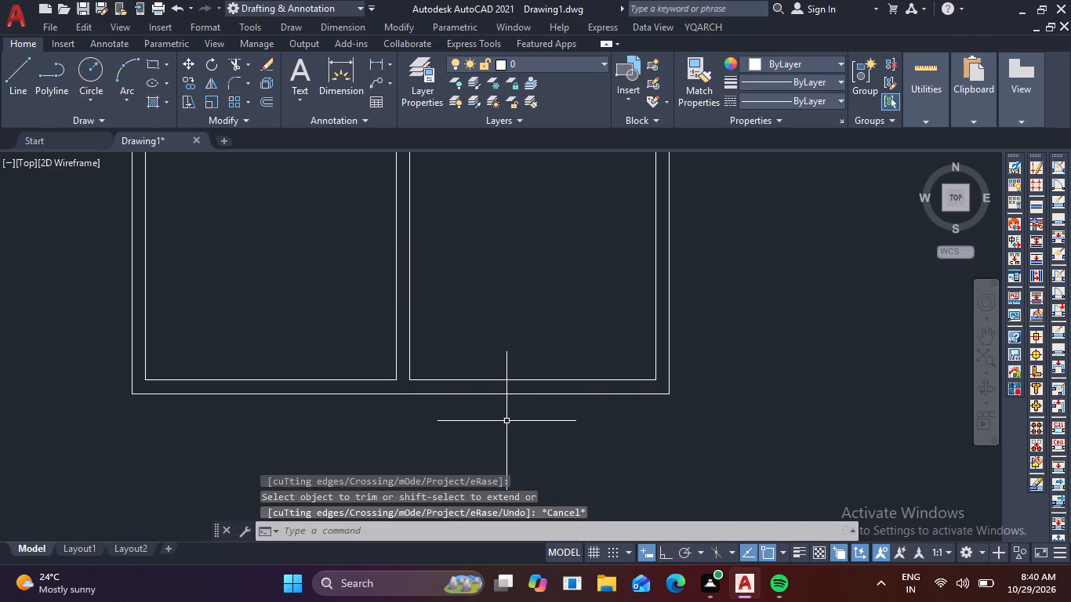
Offset the top inner wall line of the lower-right room 12' downward into the room.
key("o")
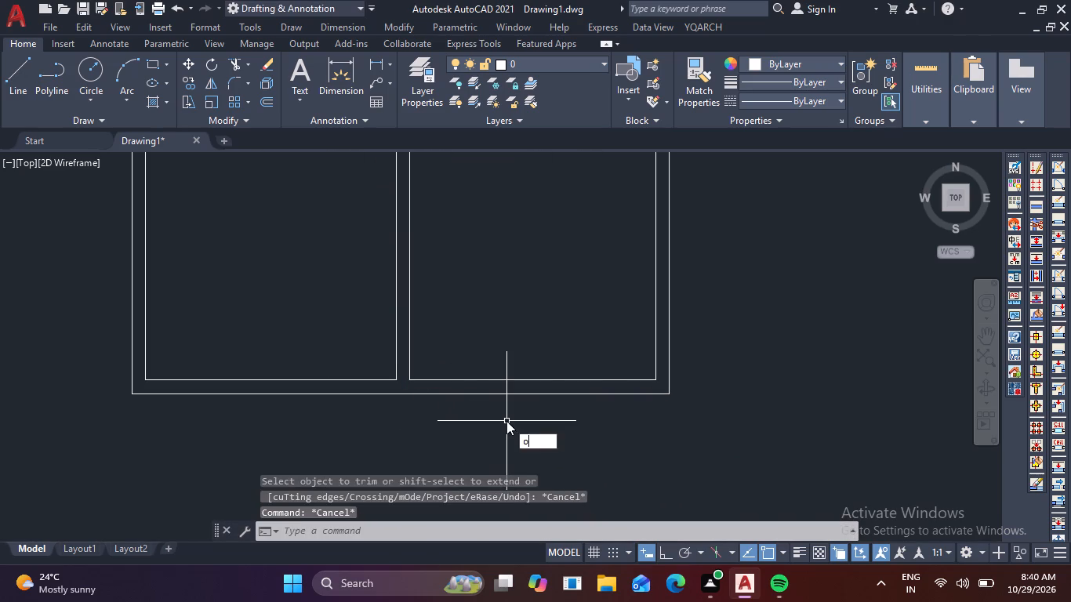
key("Return")
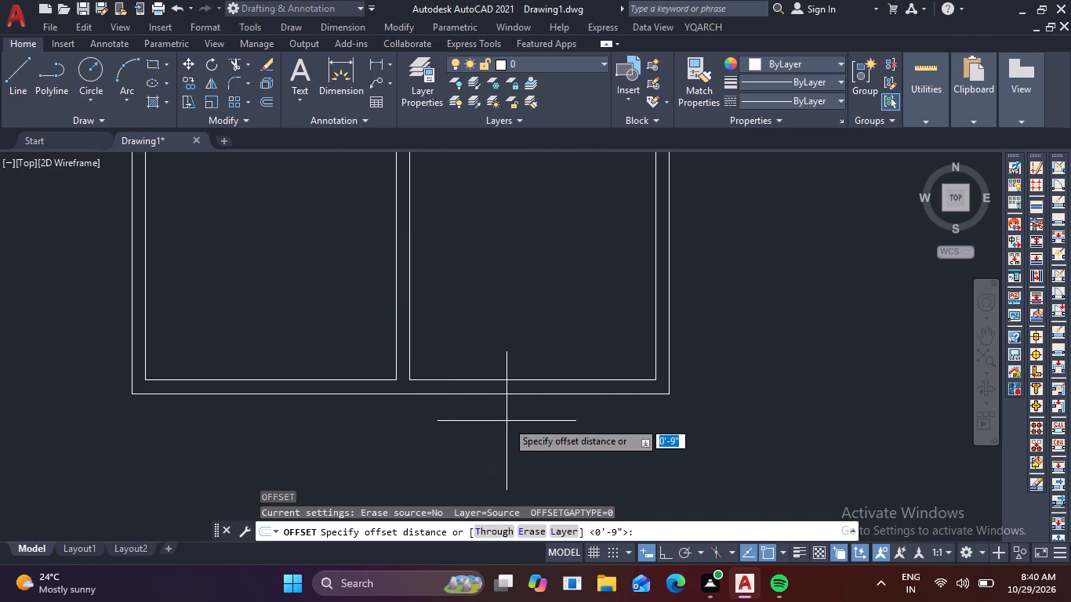
type("12'")
key("Return")
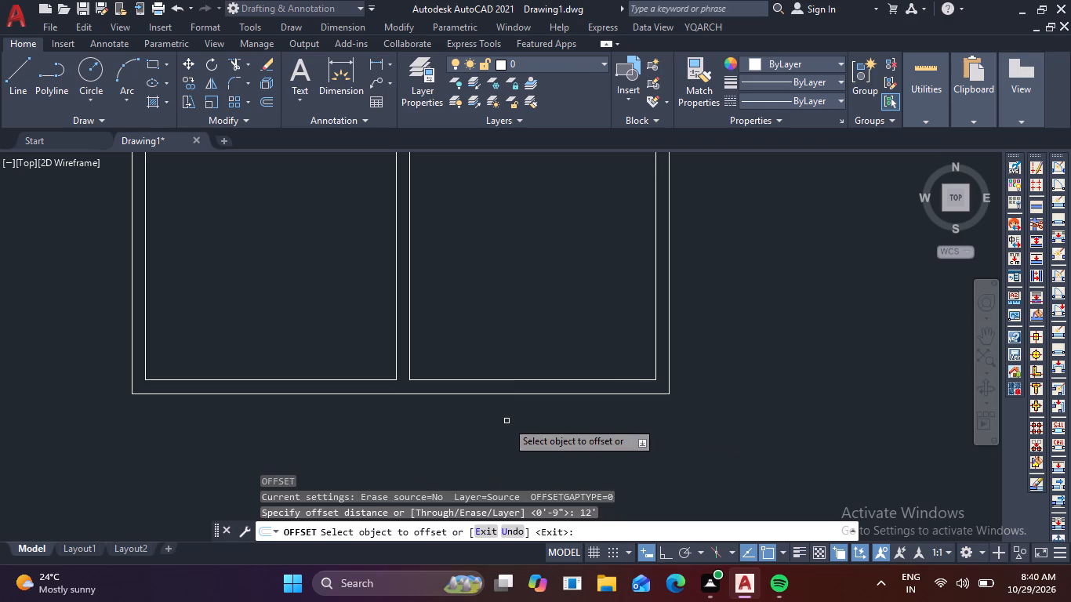
scroll(510, 409, "down", 1)
left_click(568, 188)
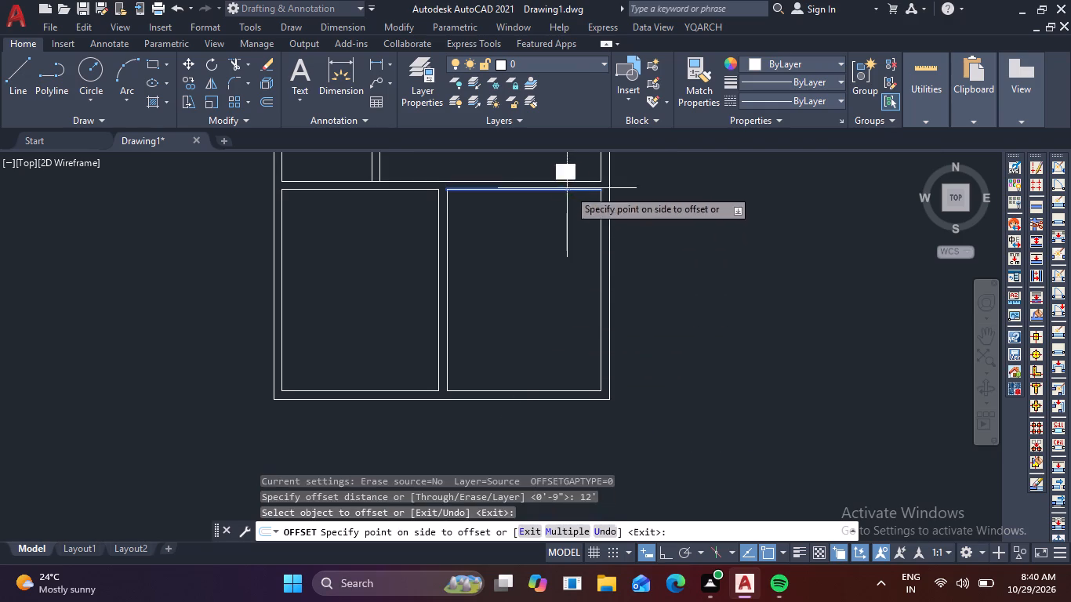
left_click(565, 240)
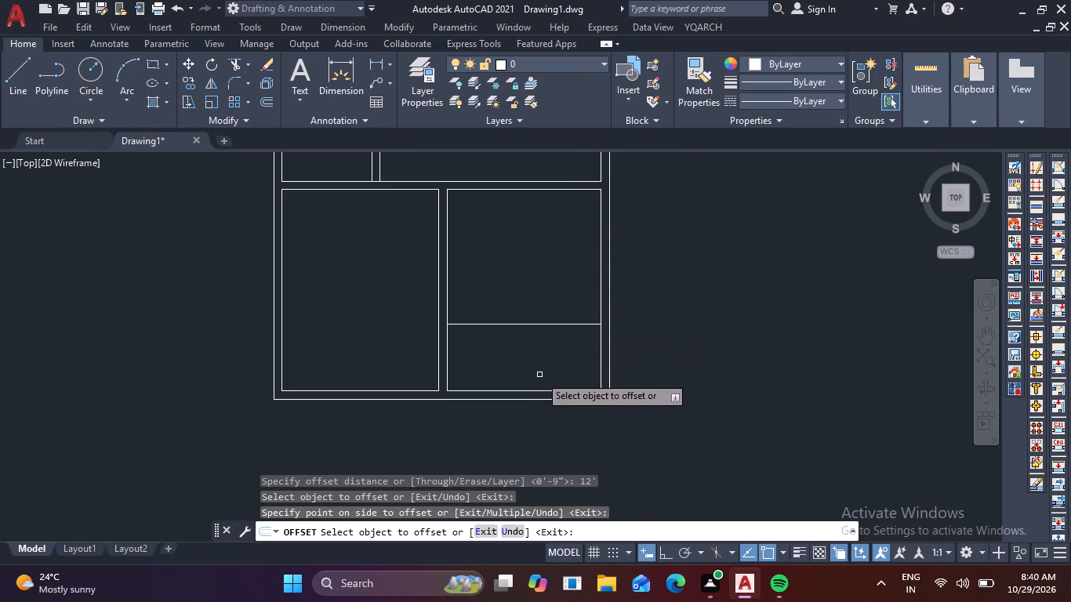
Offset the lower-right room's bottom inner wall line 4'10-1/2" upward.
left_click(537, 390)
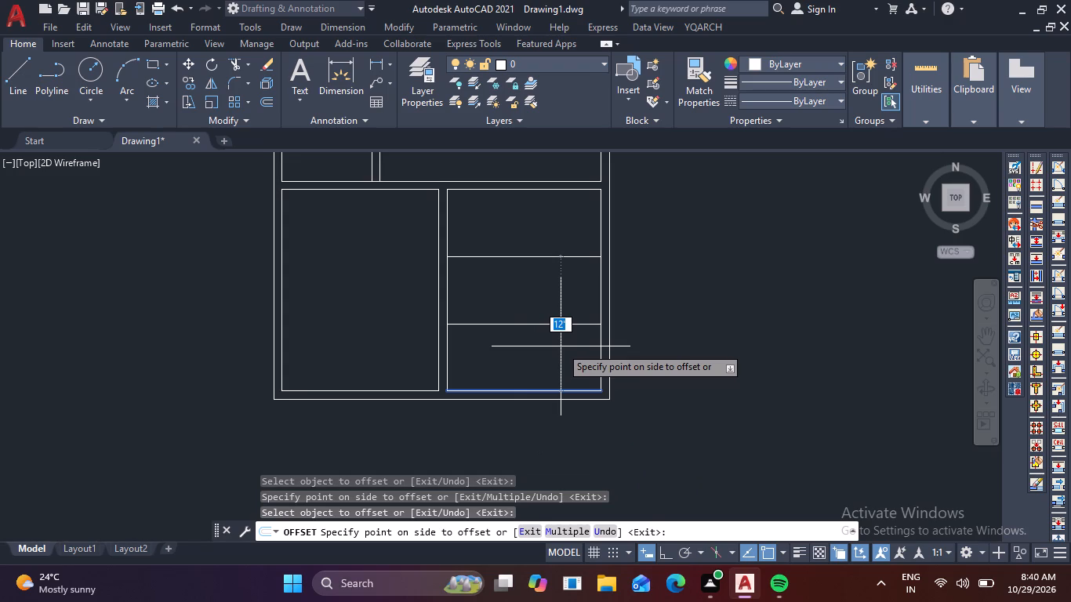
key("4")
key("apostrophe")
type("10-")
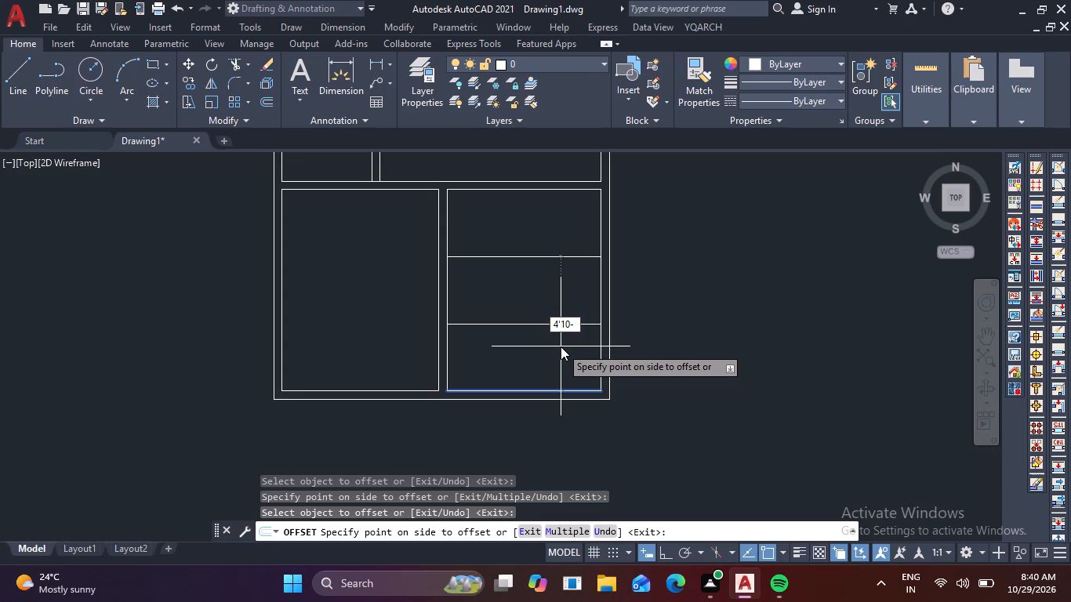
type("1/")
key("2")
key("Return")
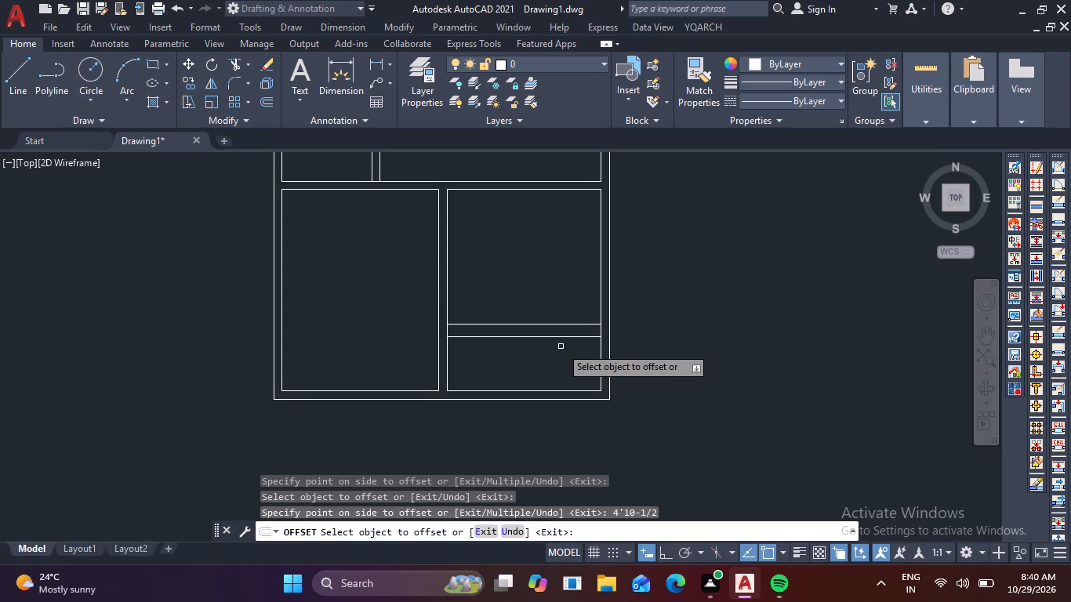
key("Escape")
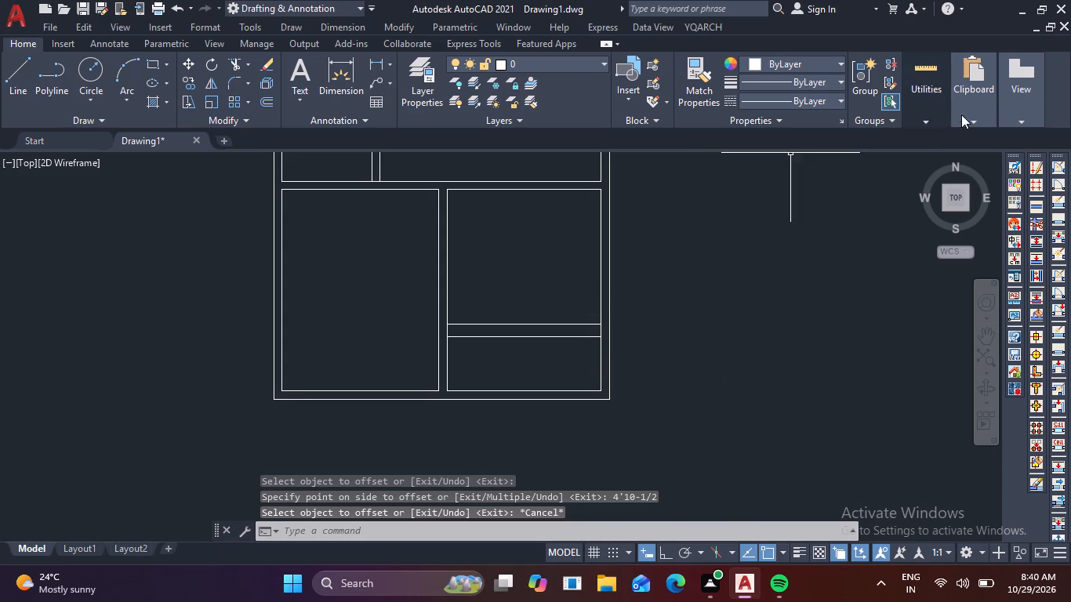
Measure the gap between the two new horizontal lines and the size of the room above them with Quick Measure.
left_click(931, 107)
left_click(936, 145)
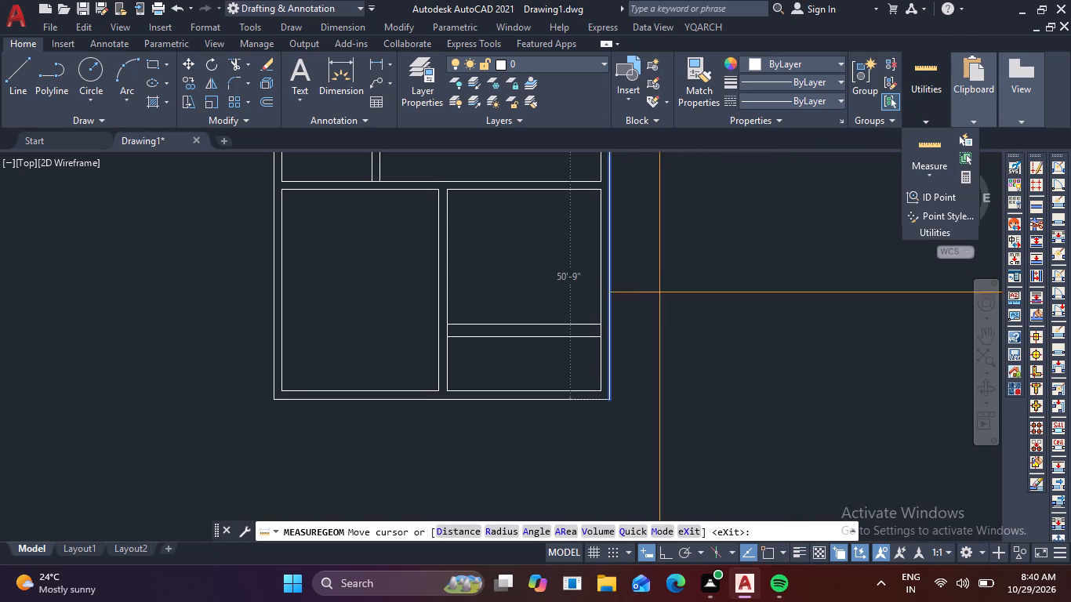
scroll(572, 326, "up", 2)
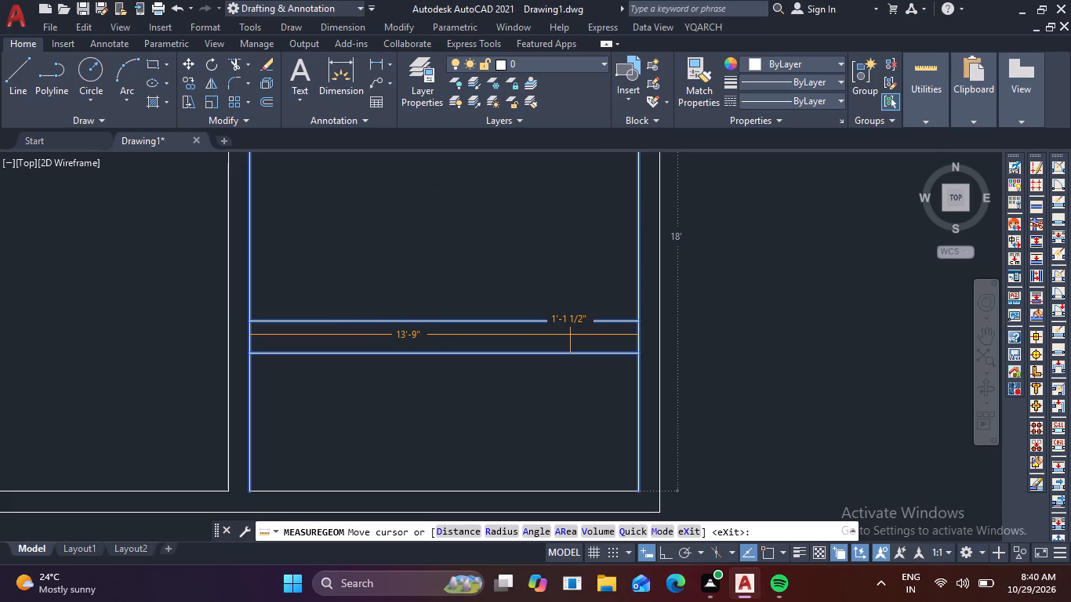
key("Escape")
key("Escape")
key("Escape")
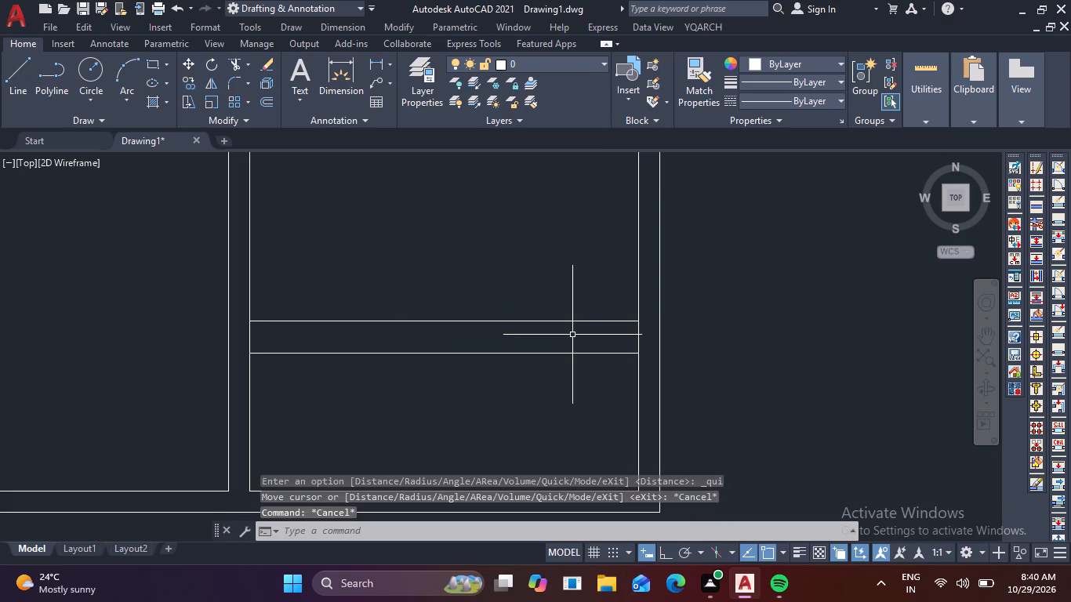
left_click(928, 118)
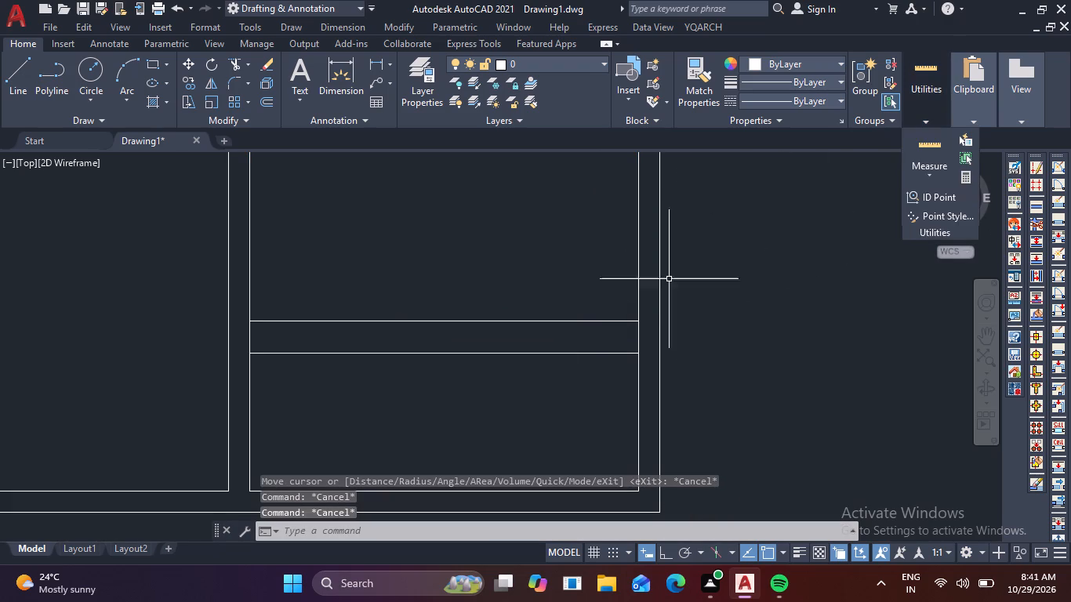
left_click(932, 108)
left_click(935, 135)
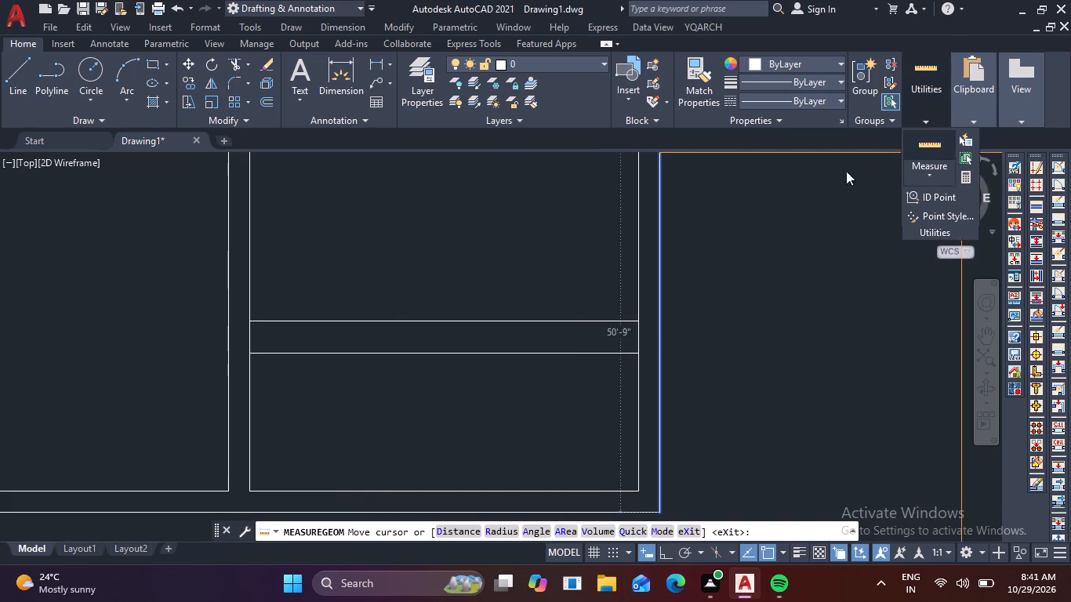
middle_click_drag(572, 240, 553, 413)
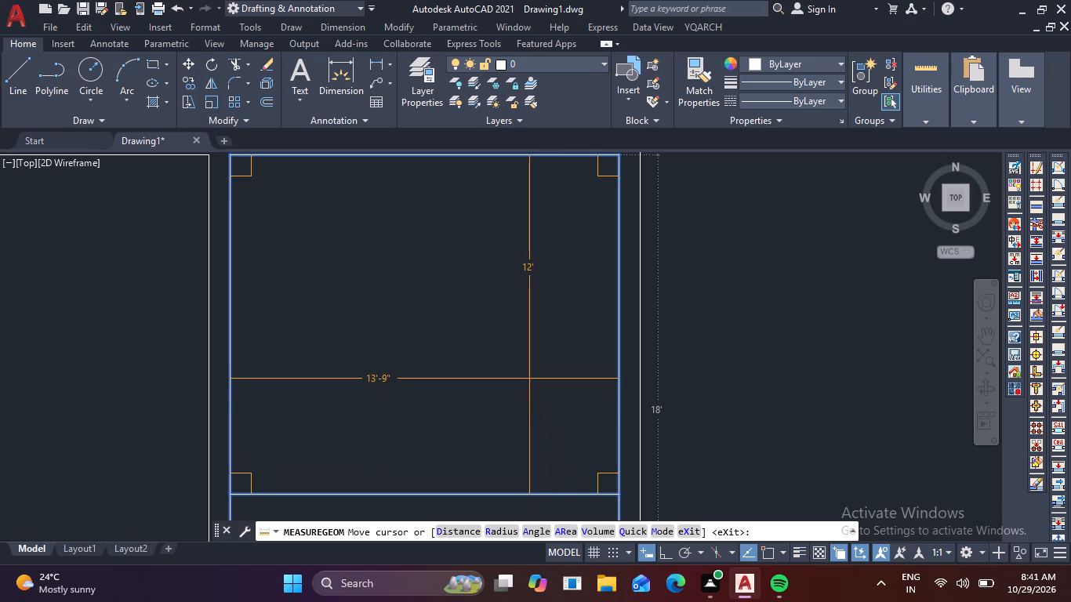
key("Escape")
key("Escape")
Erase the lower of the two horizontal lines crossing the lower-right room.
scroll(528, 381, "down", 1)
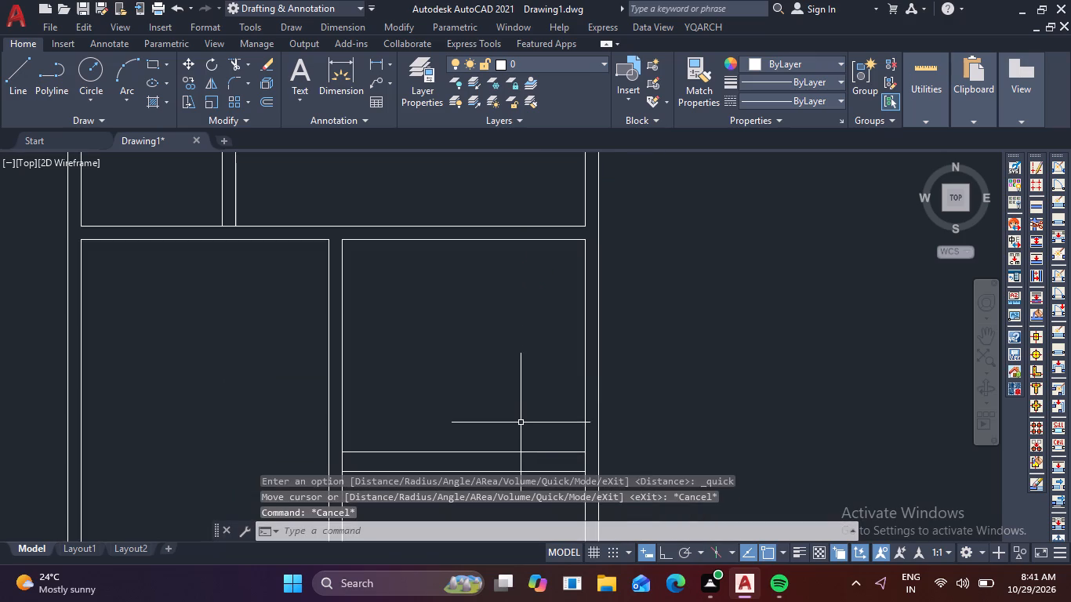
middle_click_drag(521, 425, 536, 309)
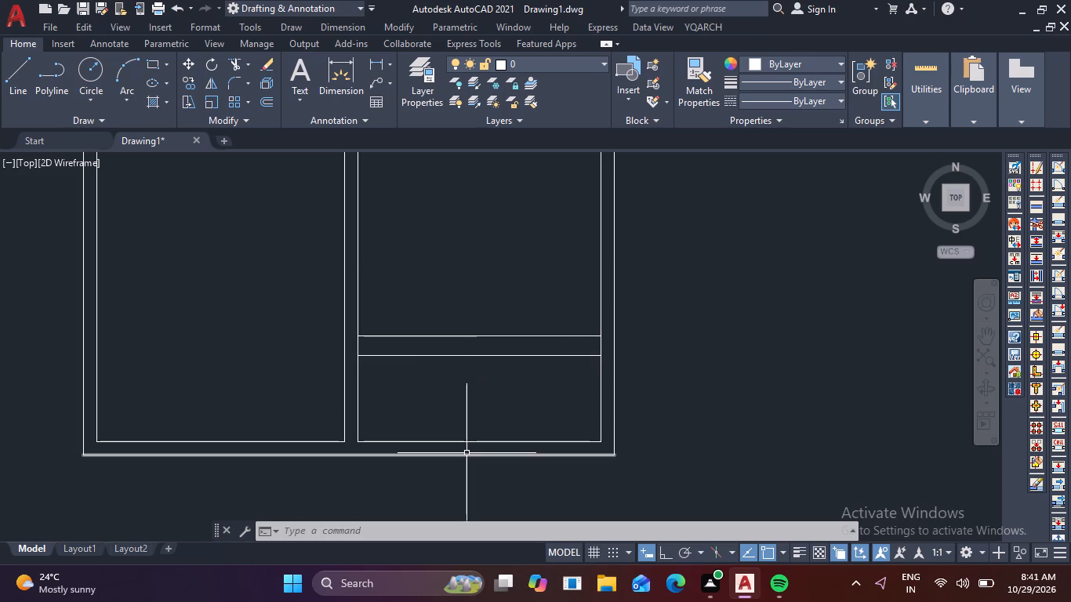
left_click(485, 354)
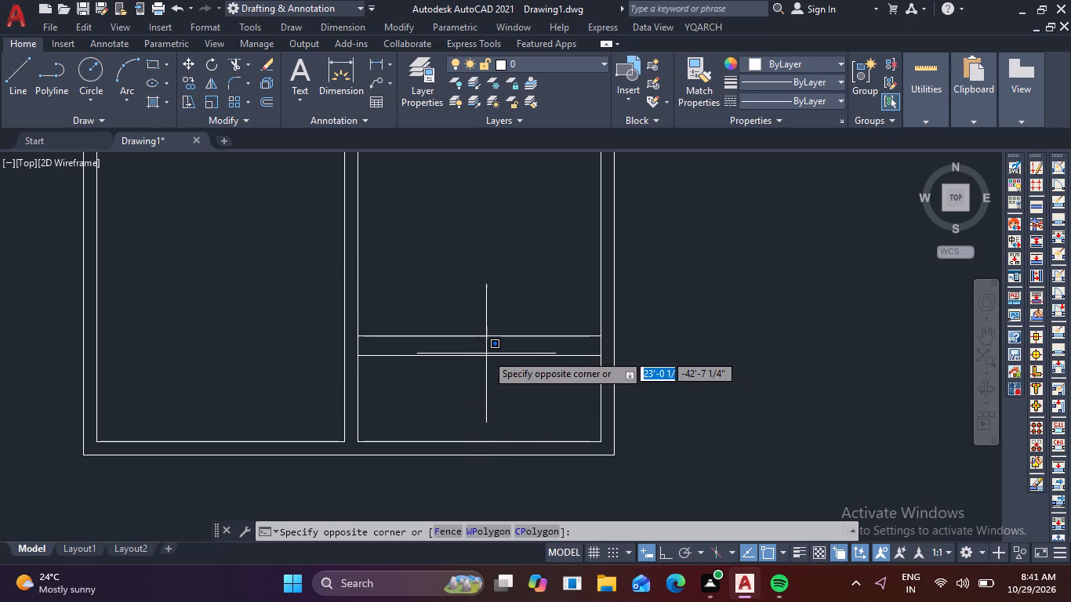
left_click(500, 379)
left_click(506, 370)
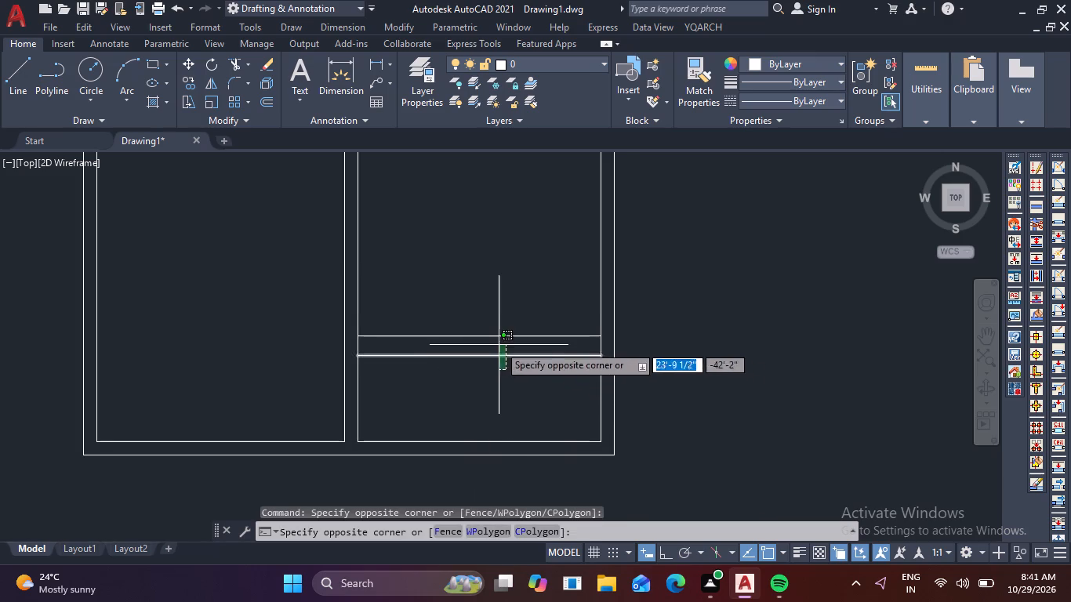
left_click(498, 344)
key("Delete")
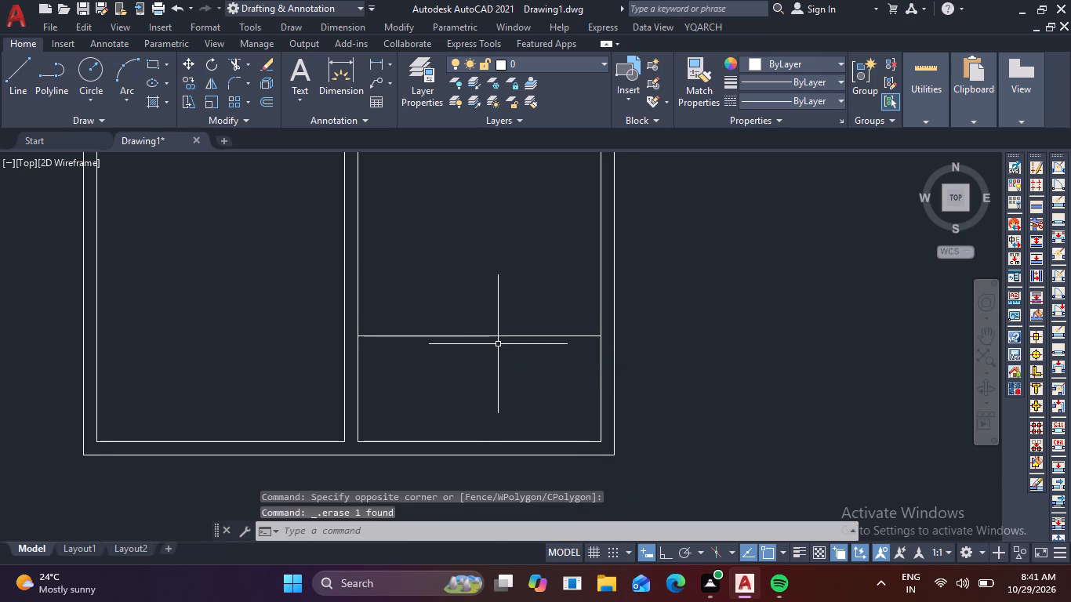
Offset the remaining horizontal line in the lower-right room 9" downward to form a partition wall.
key("o")
key("Return")
type("9")
key("space")
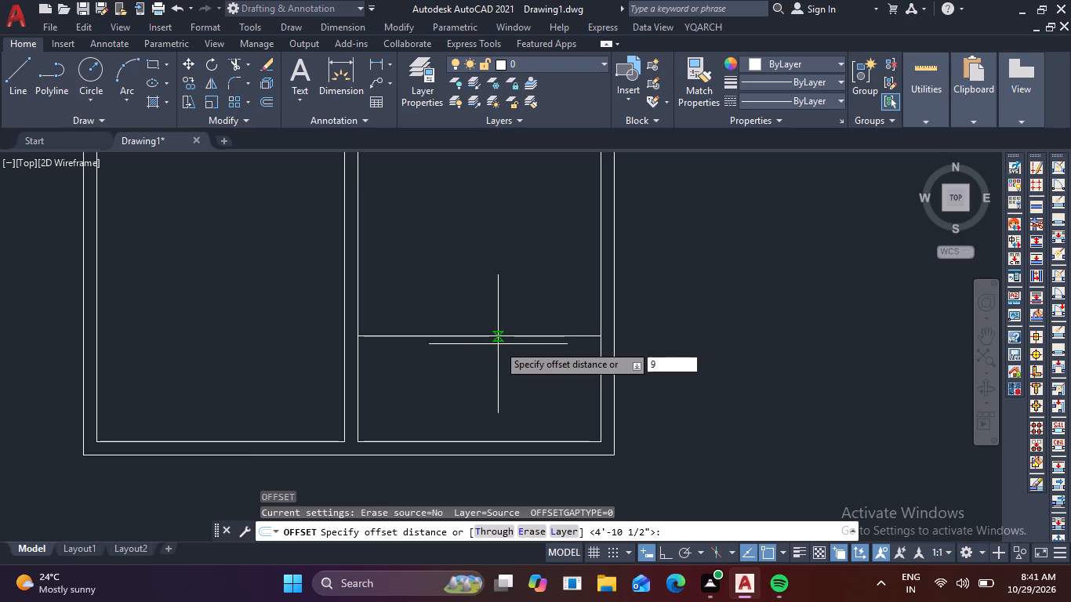
left_click(506, 332)
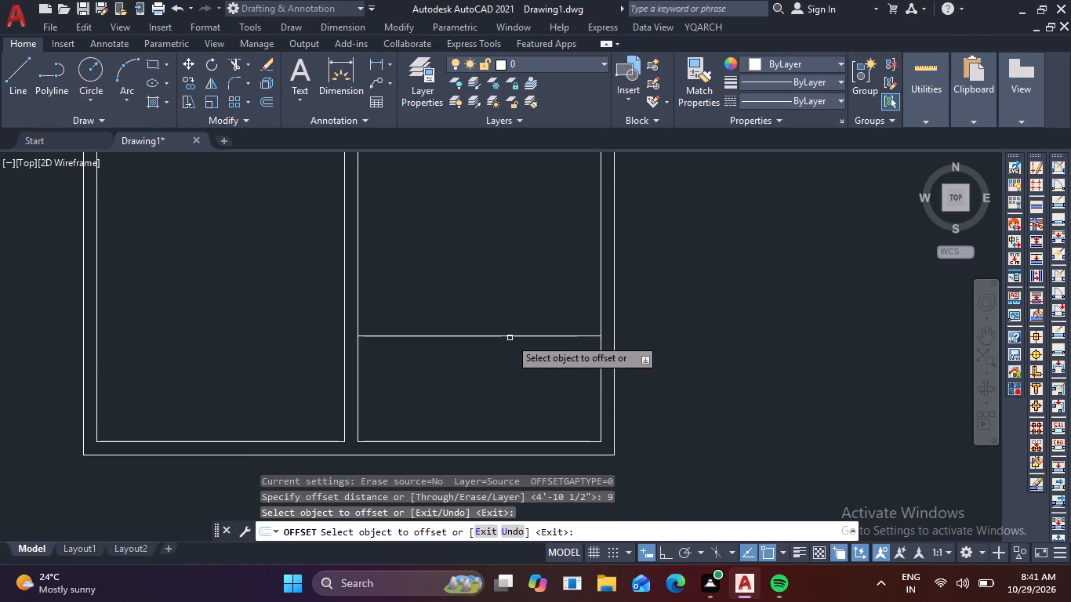
left_click(518, 334)
left_click(520, 369)
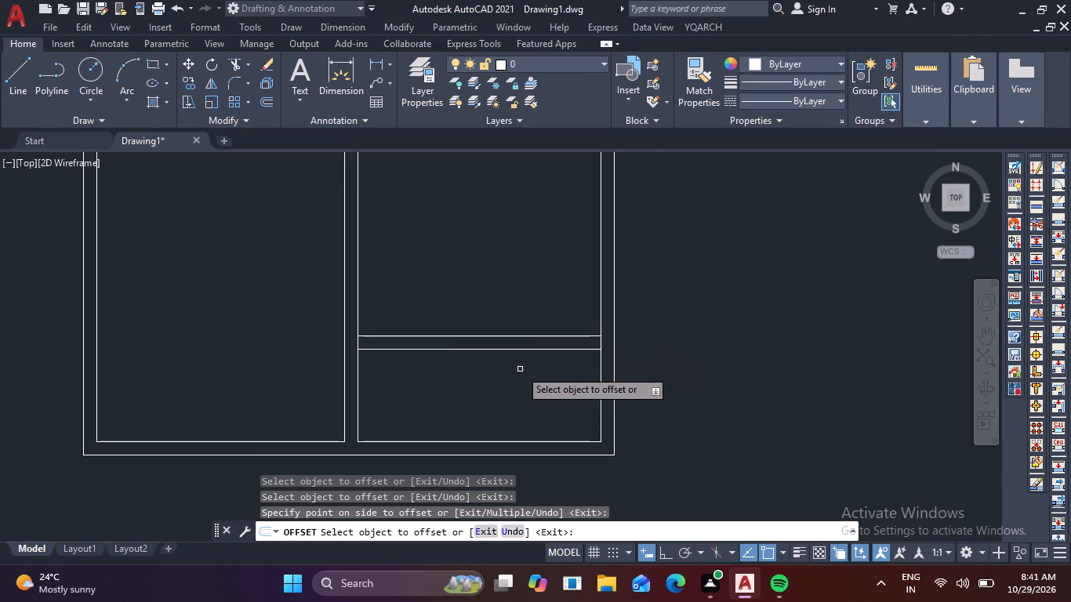
key("Escape")
scroll(541, 371, "down", 2)
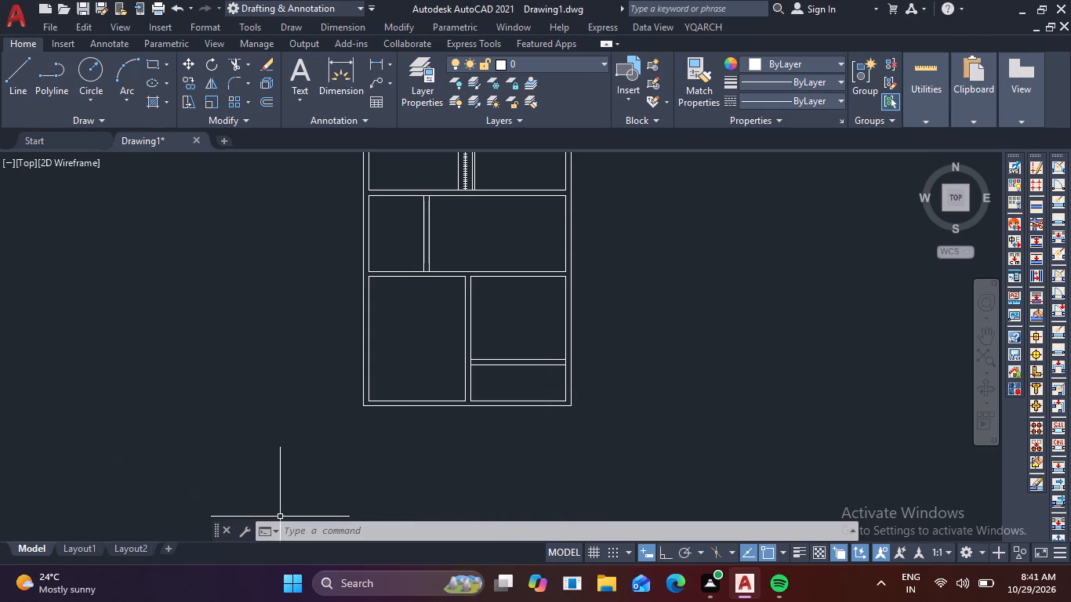
key("Escape")
key("Escape")
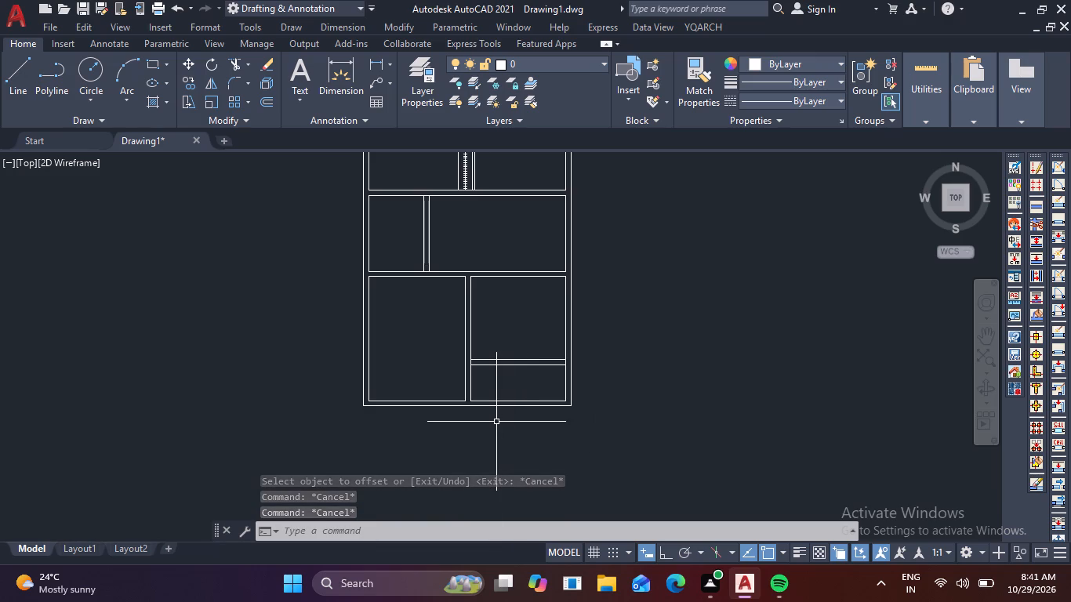
Start the Trim command for cleaning up the wall lines.
type("trb")
key("space")
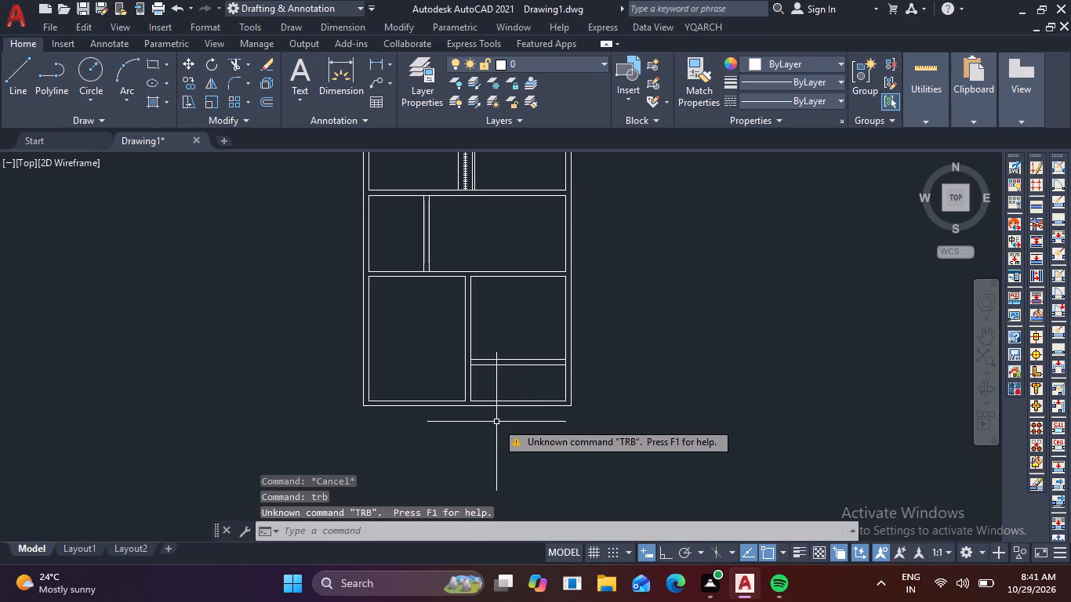
key("Escape")
type("tr")
key("space")
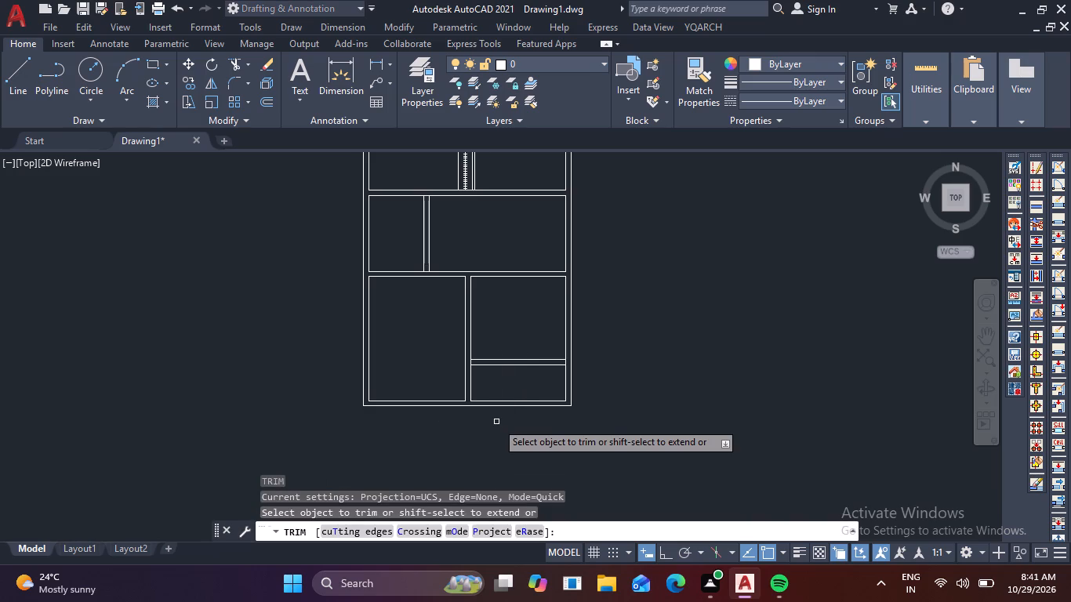
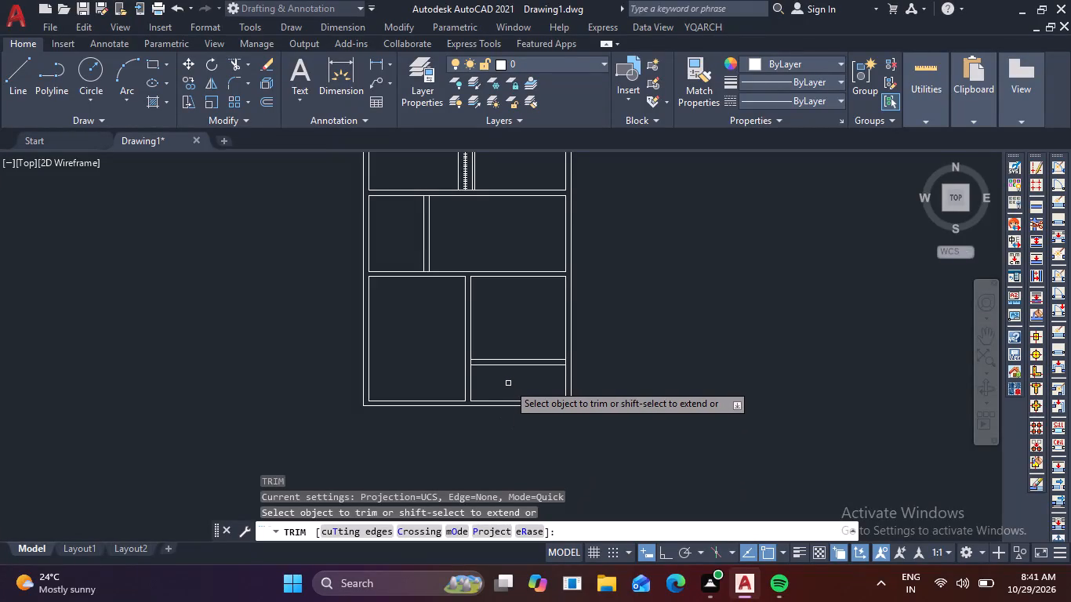
Trim the side wall lines between the two partition lines at both ends of the lower-right room's horizontal partition.
scroll(473, 339, "up", 2)
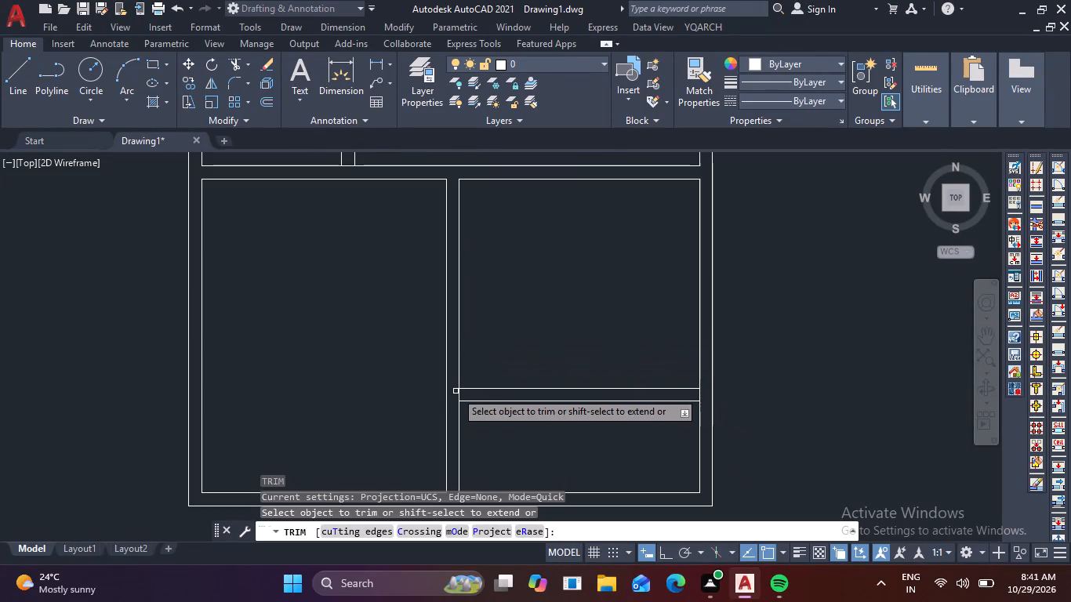
scroll(452, 400, "up", 3)
left_click(450, 383)
left_click(487, 383)
scroll(487, 383, "down", 5)
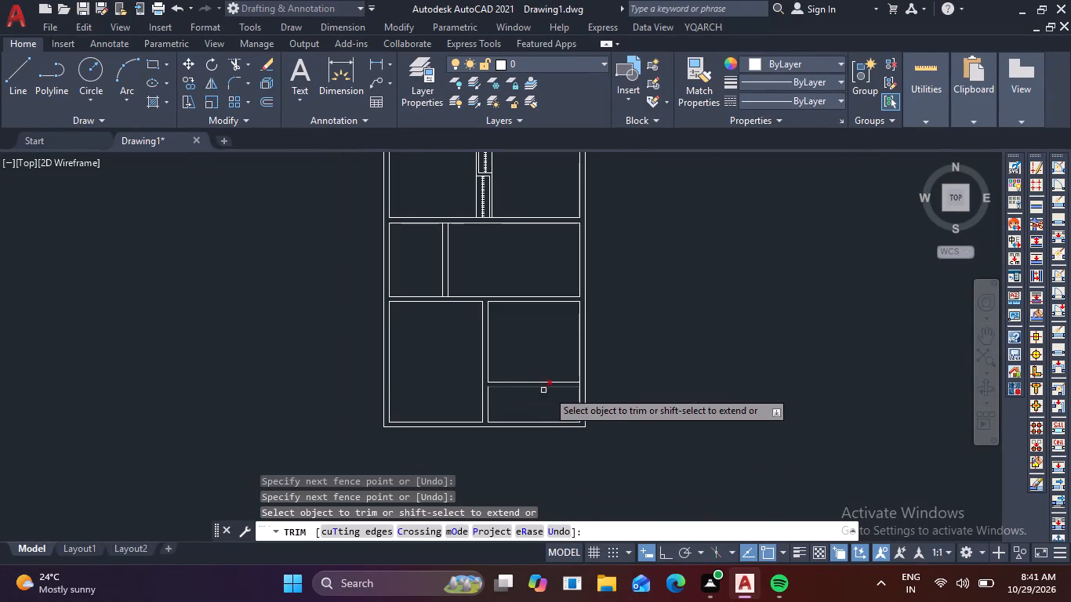
scroll(569, 393, "up", 5)
left_click(651, 299)
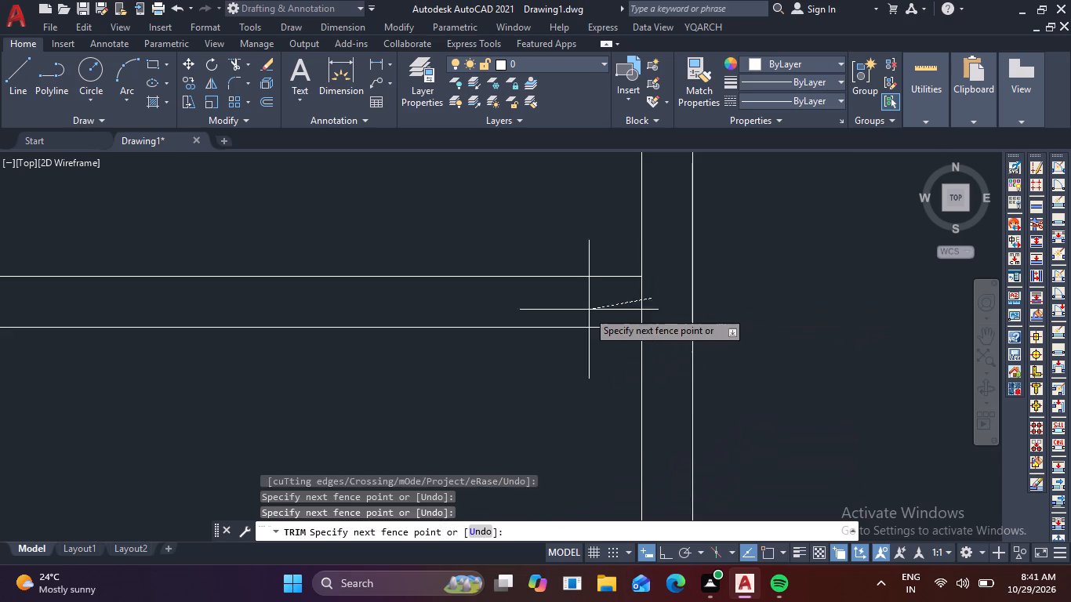
left_click(583, 312)
key("Escape")
Offset the right wall's inner line 7' to the left inside the small bottom-right room.
scroll(532, 351, "down", 4)
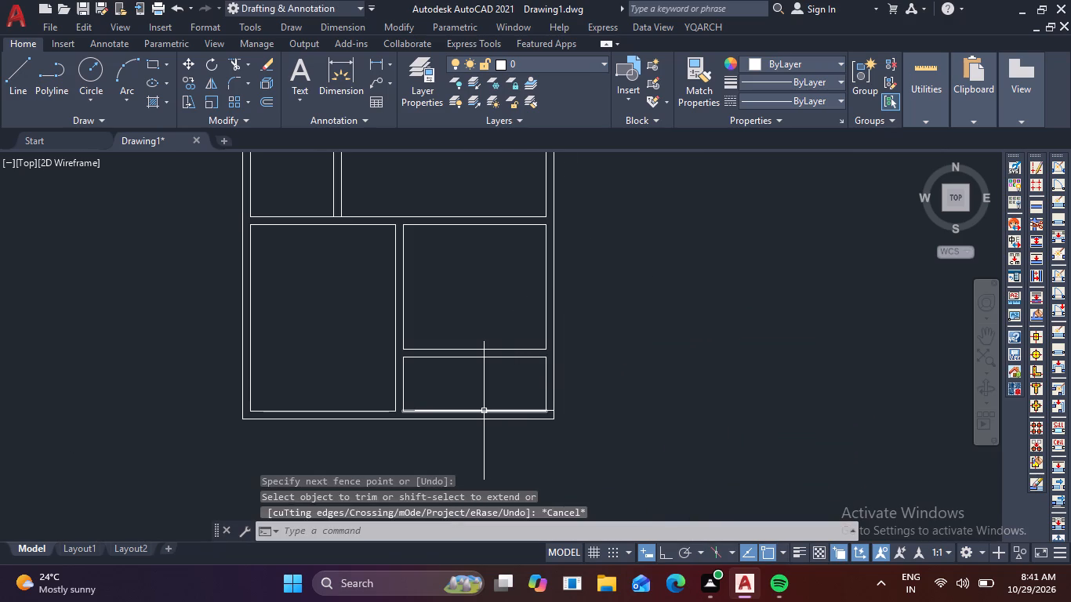
key("o")
key("Return")
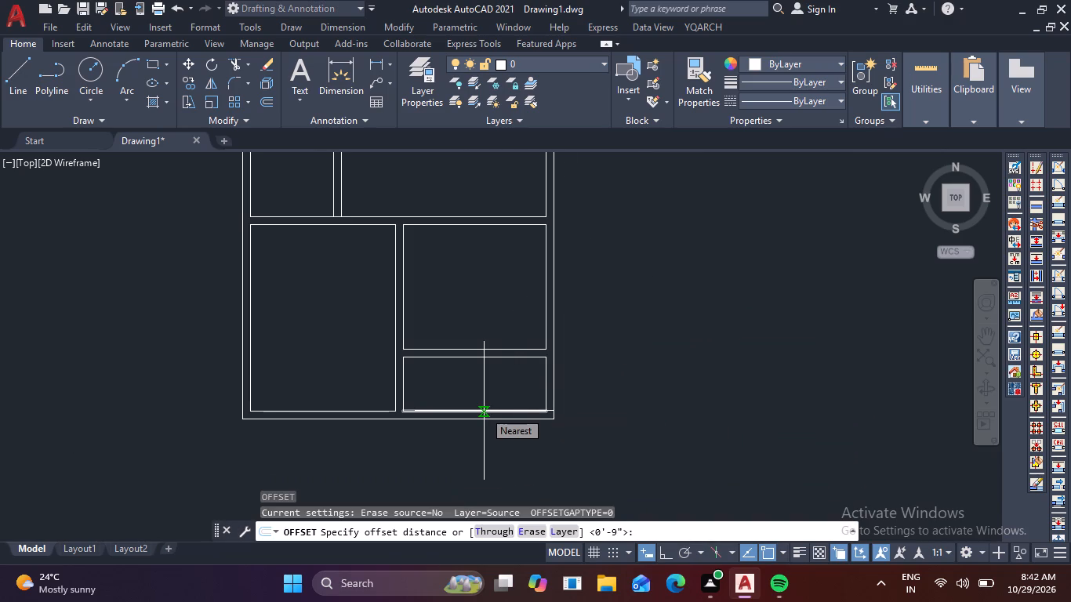
type("7'")
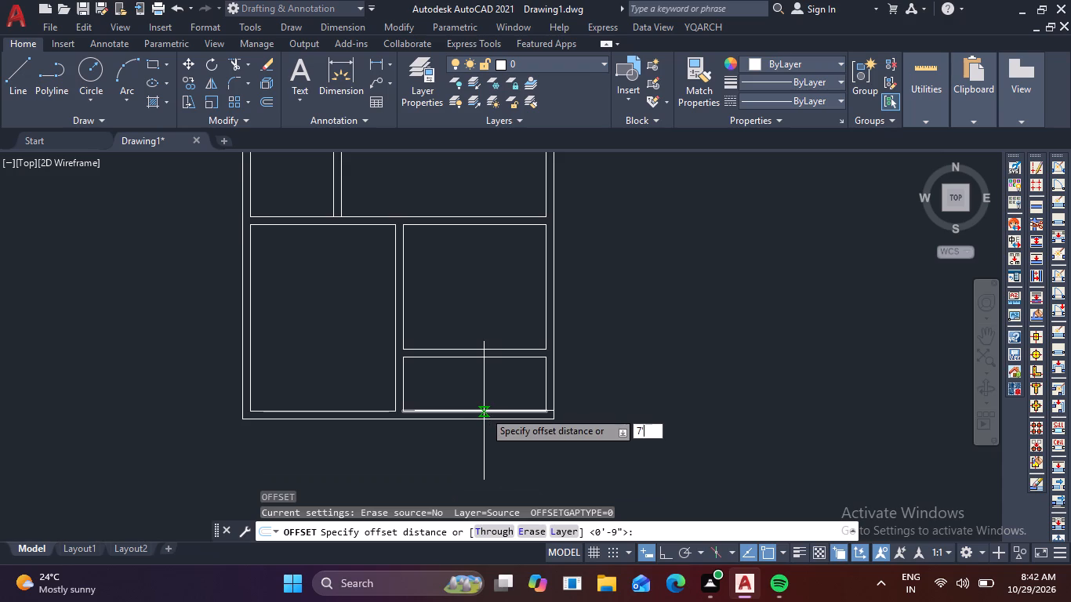
key("Return")
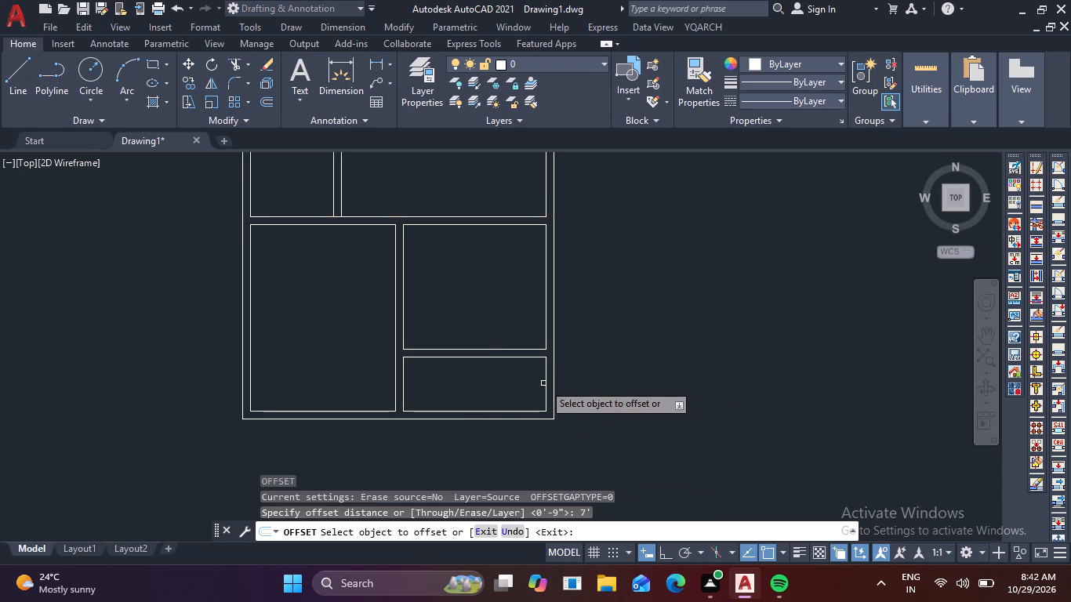
left_click(546, 383)
left_click(474, 402)
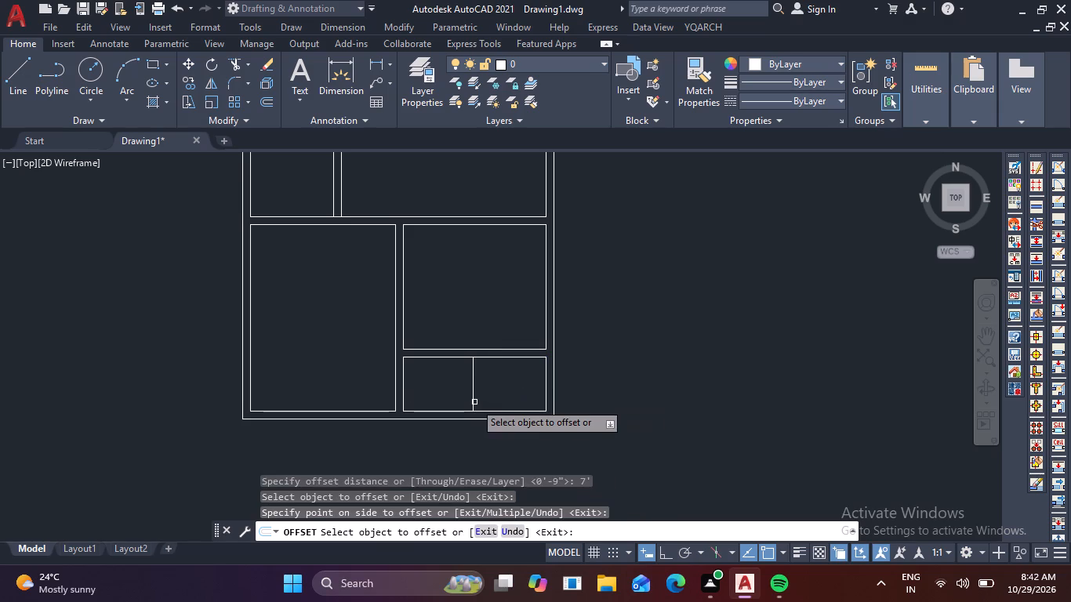
Offset the new vertical line 9" to the left to form a partition wall in the small bottom-right room.
left_click(473, 400)
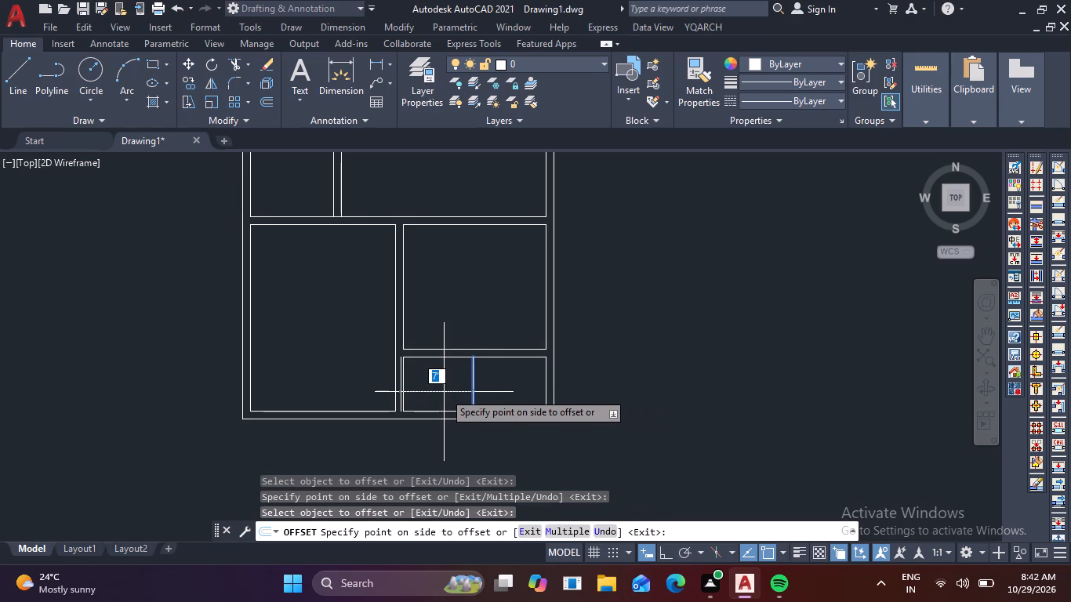
type("9")
key("space")
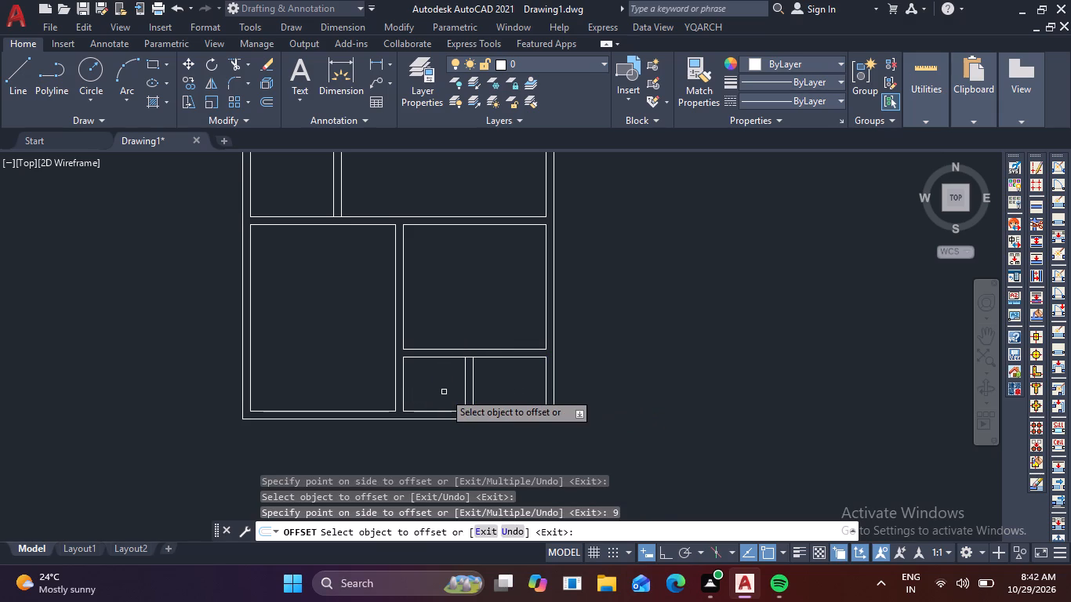
key("Escape")
key("Escape")
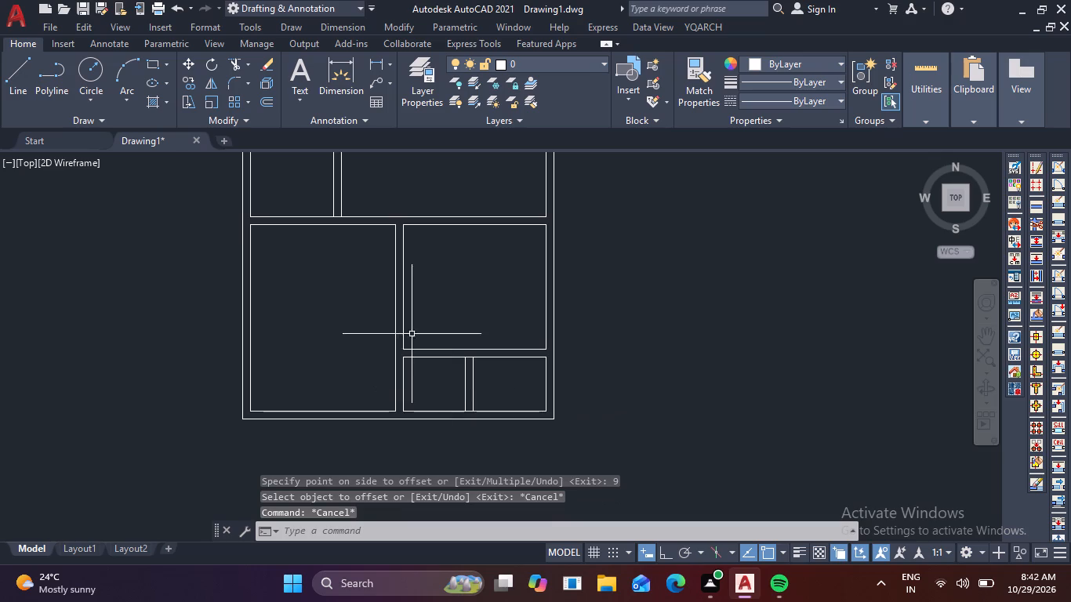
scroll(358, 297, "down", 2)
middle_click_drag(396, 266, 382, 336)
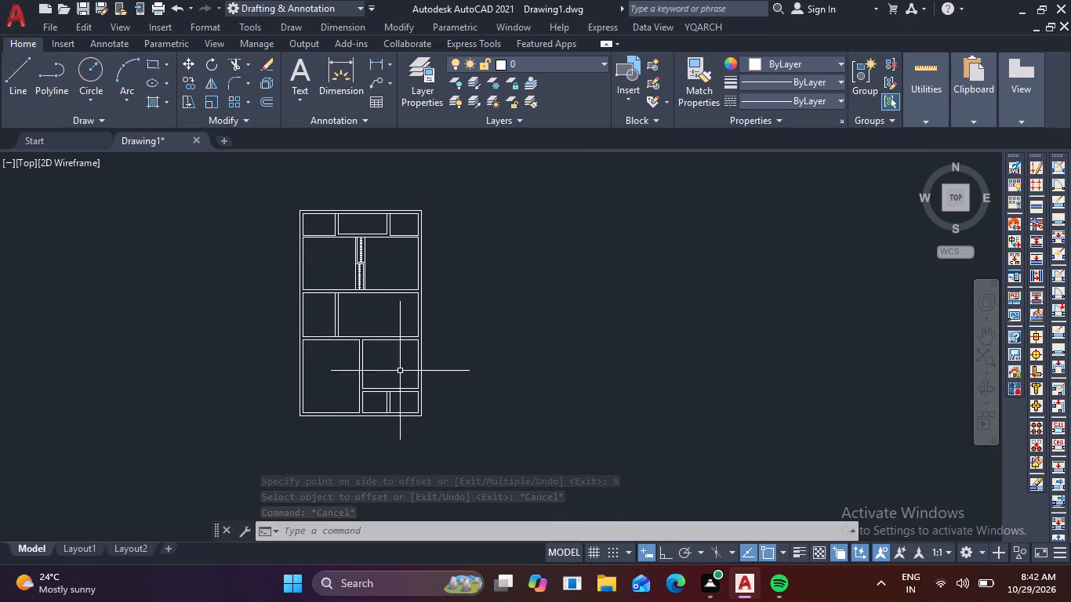
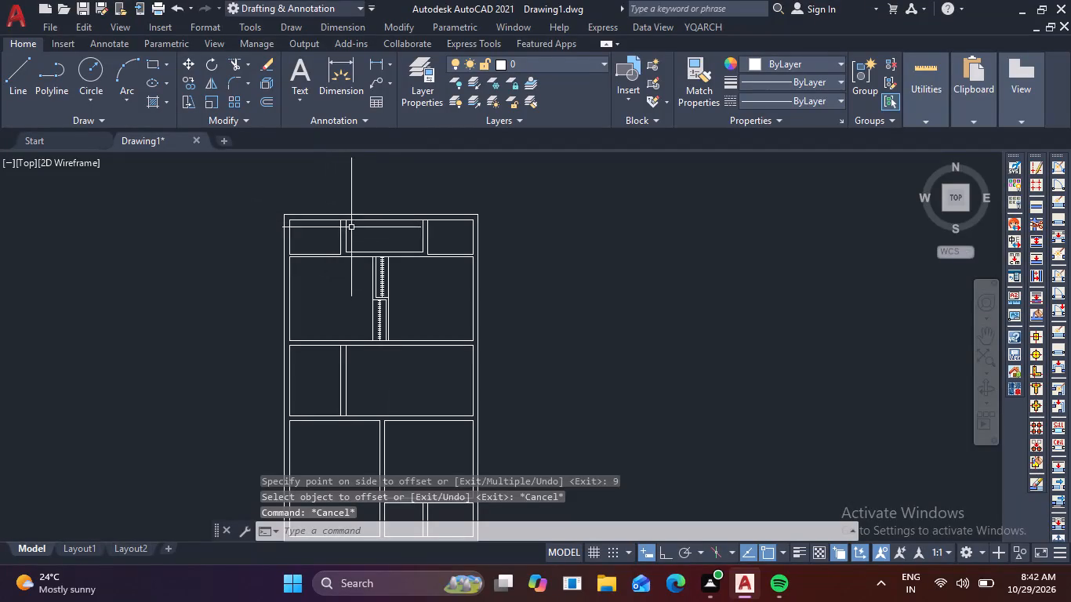
Review the floor plan from the top row of rooms to the small bottom-right rooms for unfinished wall junctions.
key("Escape")
key("Escape")
scroll(373, 223, "up", 2)
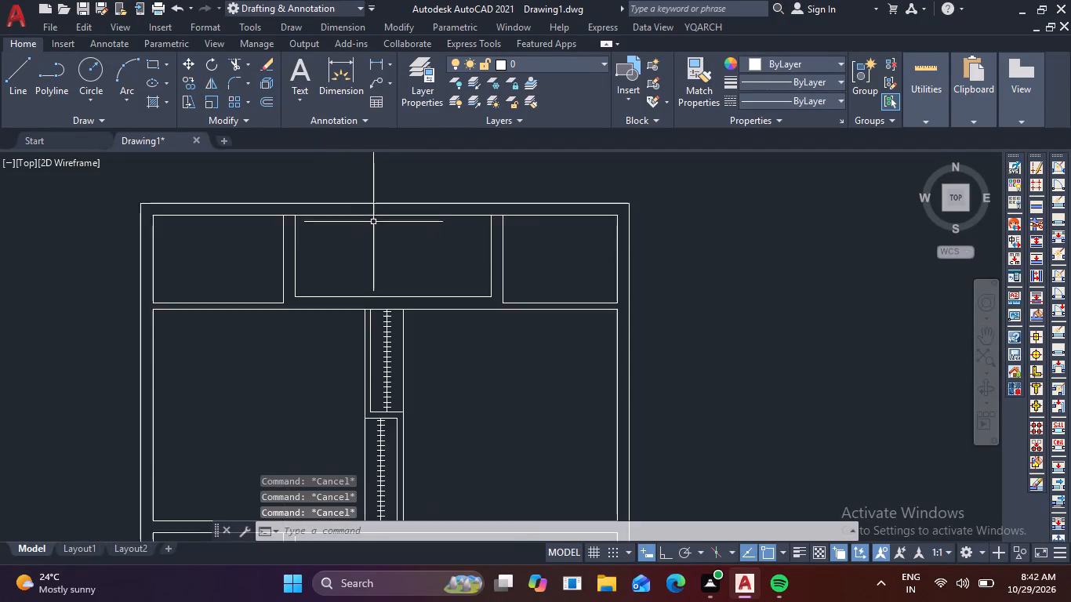
scroll(373, 216, "down", 3)
middle_click_drag(421, 332, 398, 251)
scroll(379, 325, "up", 4)
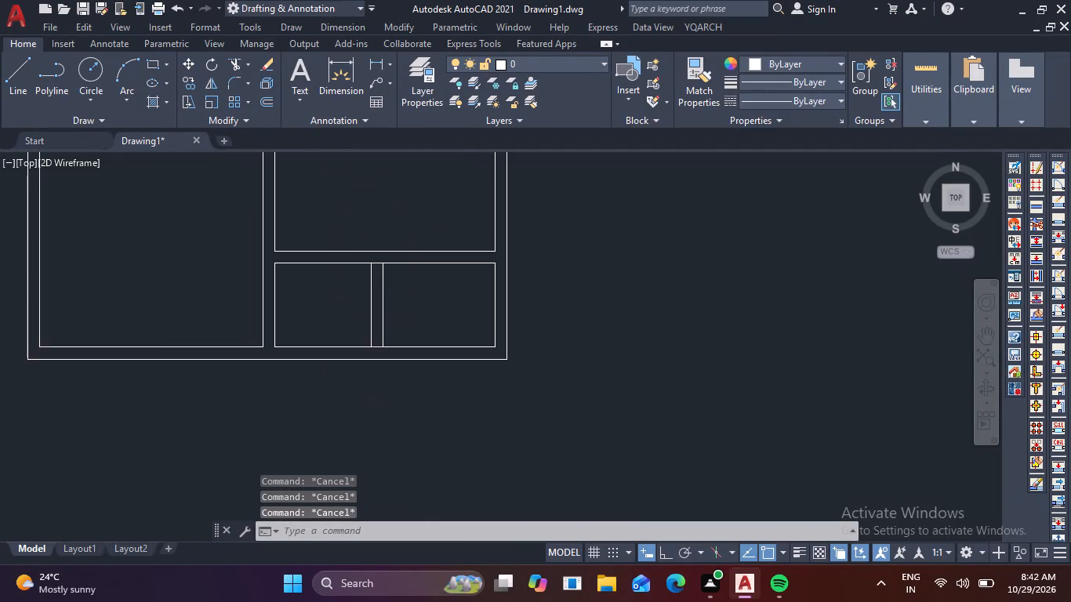
scroll(379, 325, "down", 3)
middle_click_drag(347, 266, 380, 390)
middle_click_drag(376, 288, 395, 347)
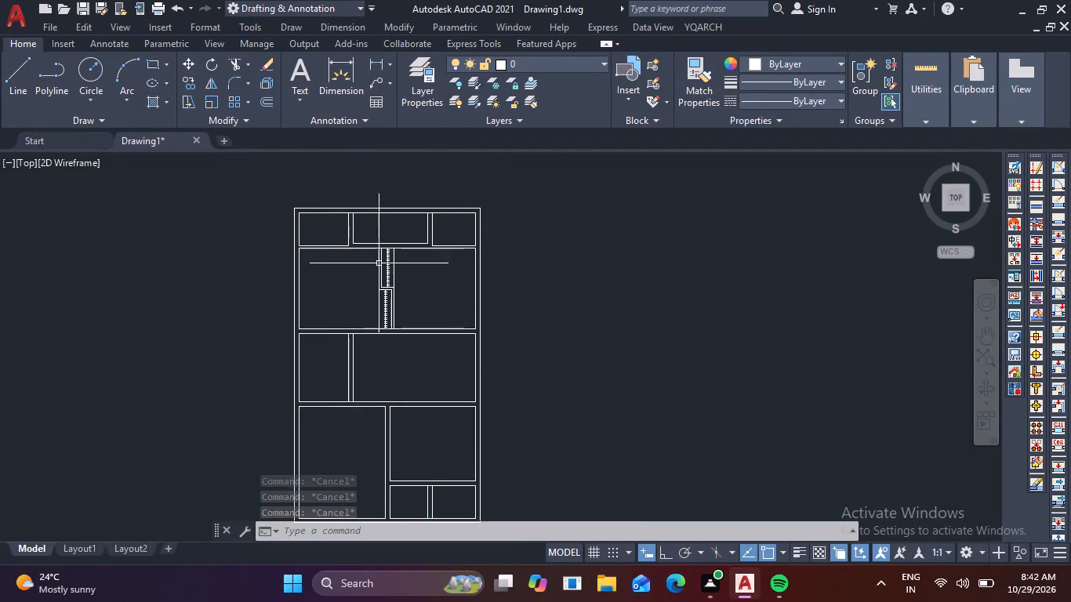
scroll(350, 215, "up", 3)
scroll(350, 202, "down", 3)
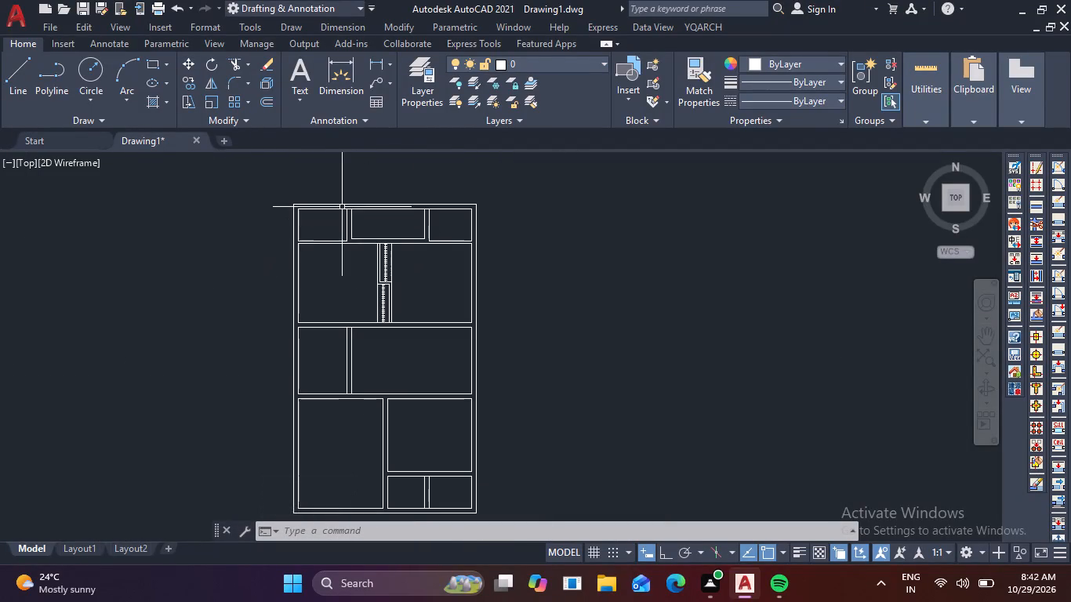
Trim the top wall's inner line between the two lines of each vertical partition in the top row of rooms.
scroll(342, 207, "up", 2)
key("t")
key("r")
key("space")
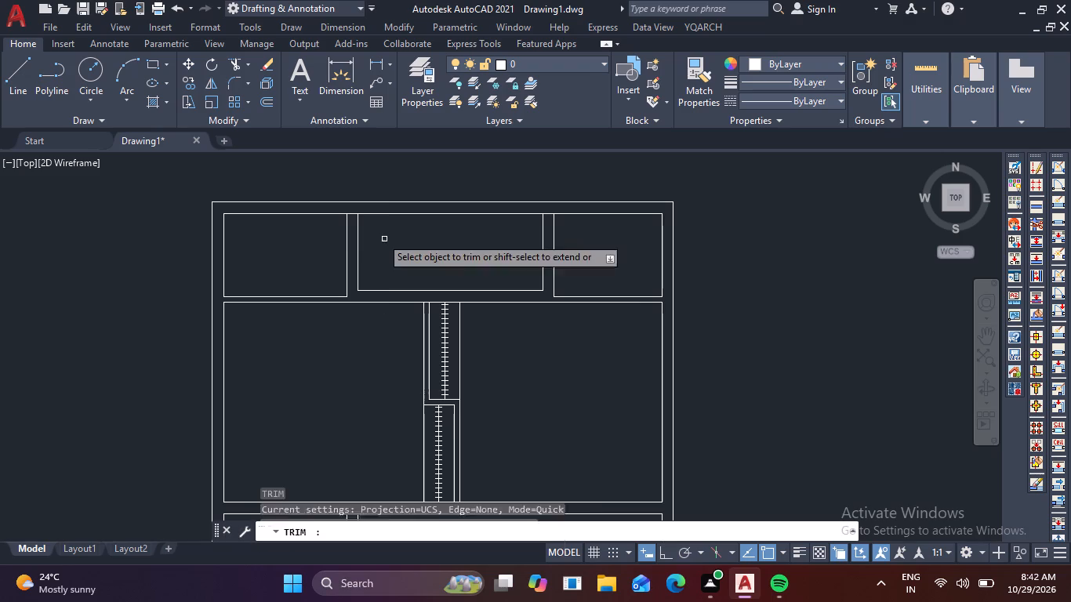
scroll(350, 213, "up", 1)
left_click(351, 213)
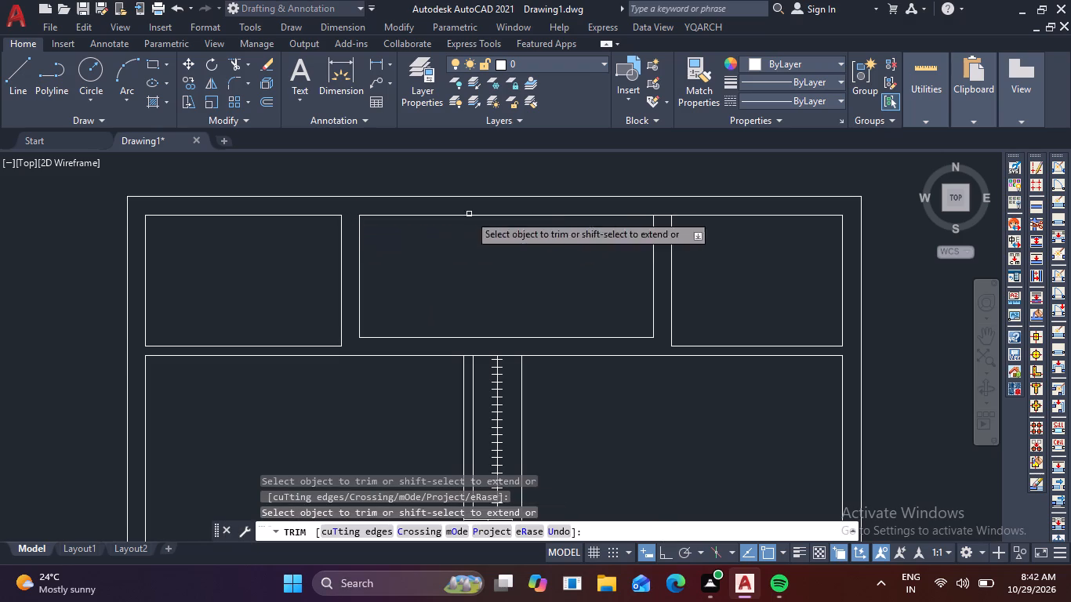
left_click(661, 214)
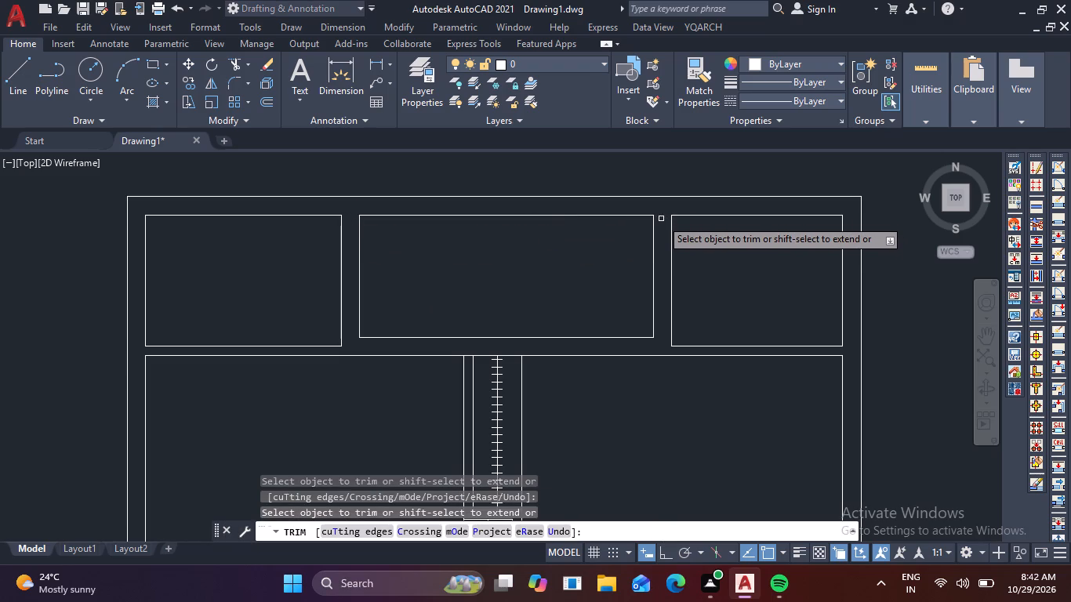
key("Escape")
key("Escape")
key("Escape")
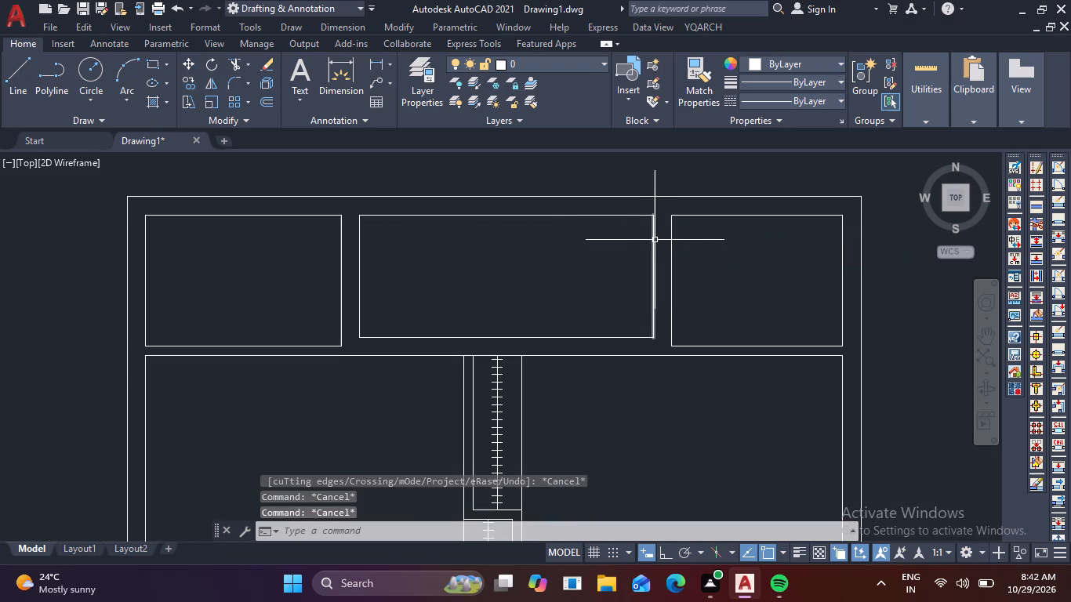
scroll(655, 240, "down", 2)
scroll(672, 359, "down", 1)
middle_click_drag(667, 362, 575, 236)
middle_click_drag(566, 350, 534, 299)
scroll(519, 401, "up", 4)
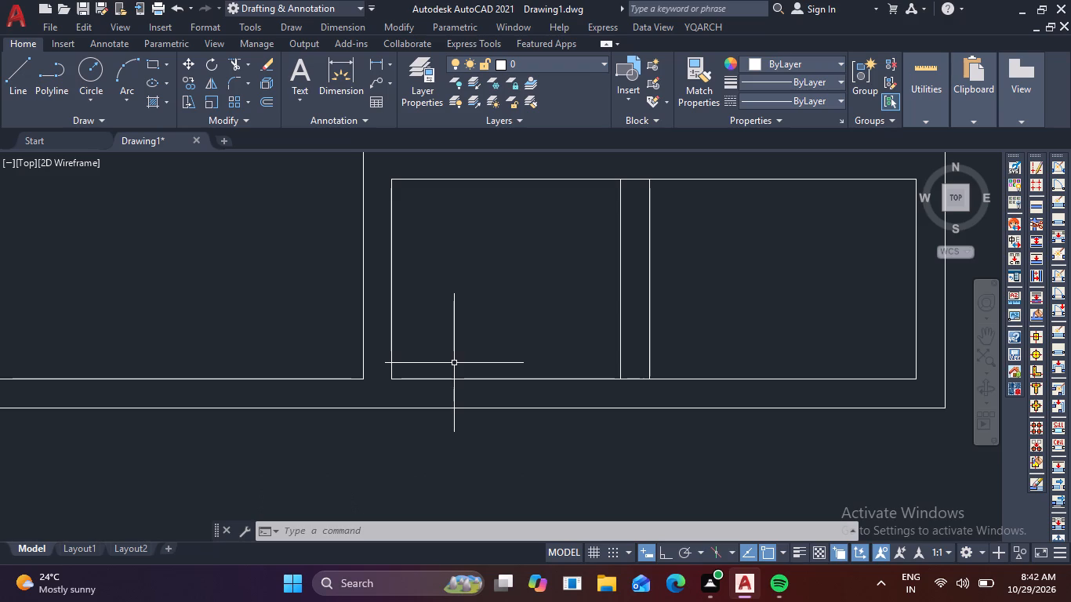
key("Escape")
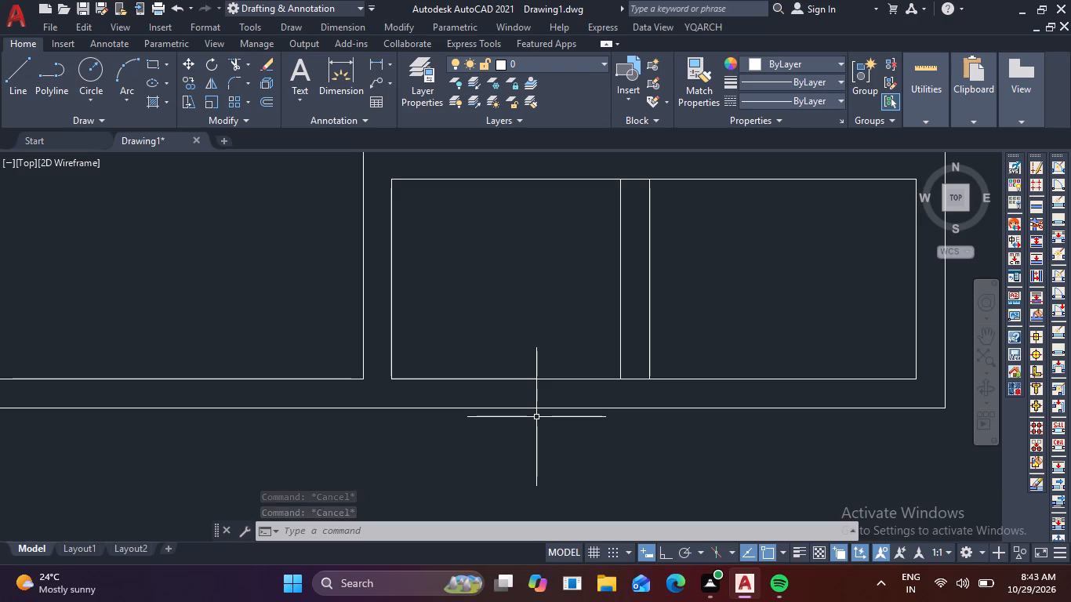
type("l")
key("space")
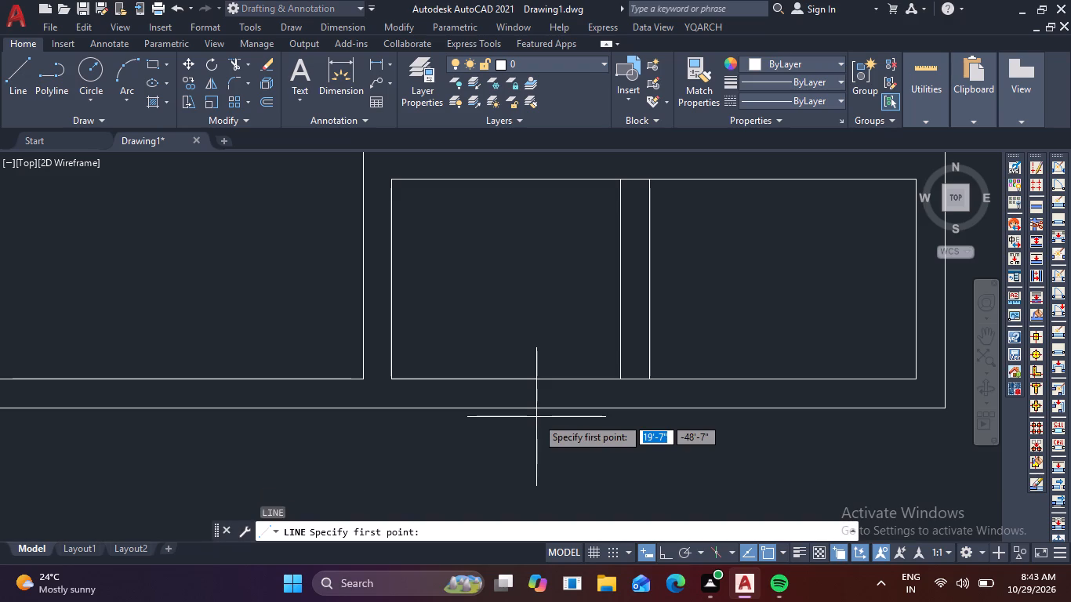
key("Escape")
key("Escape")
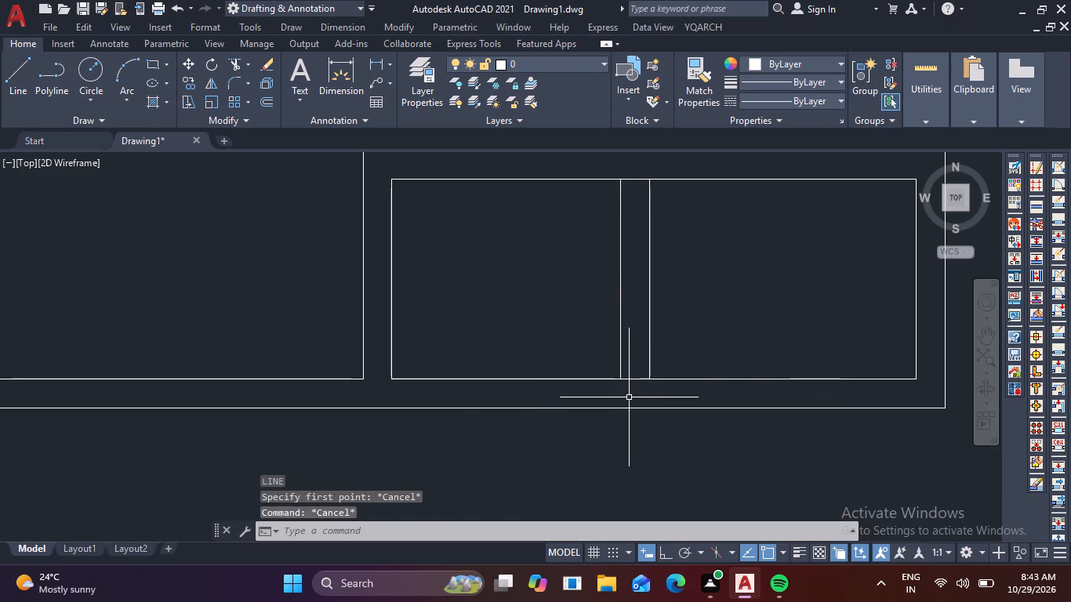
Extend the three vertical lines bounding the left small bottom room to the outer bottom wall line, and its inner bottom line across the adjoining partition.
type("ex")
key("space")
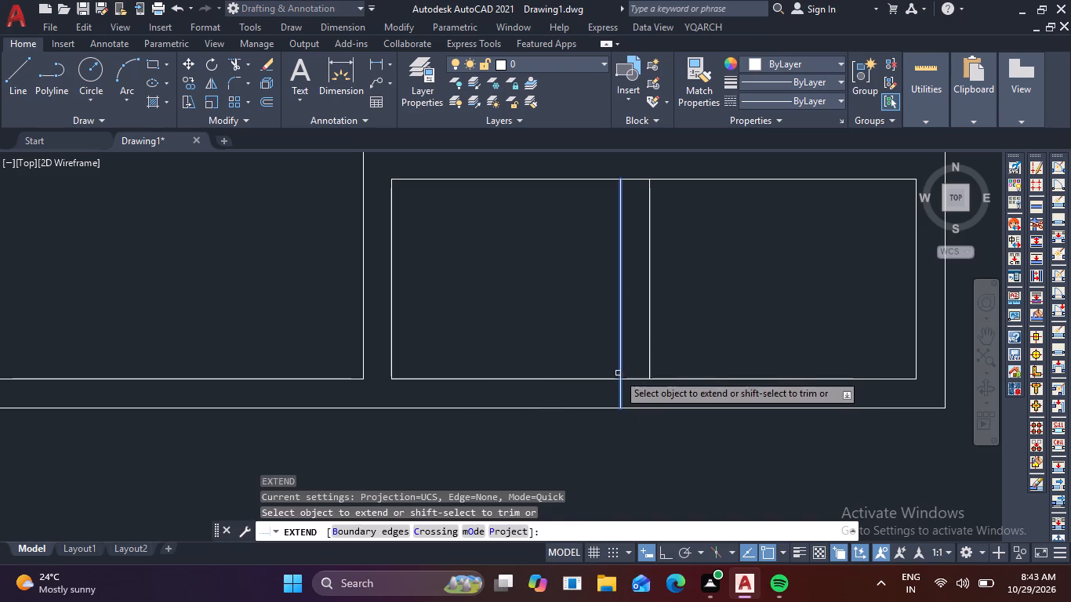
left_click(618, 373)
left_click(625, 372)
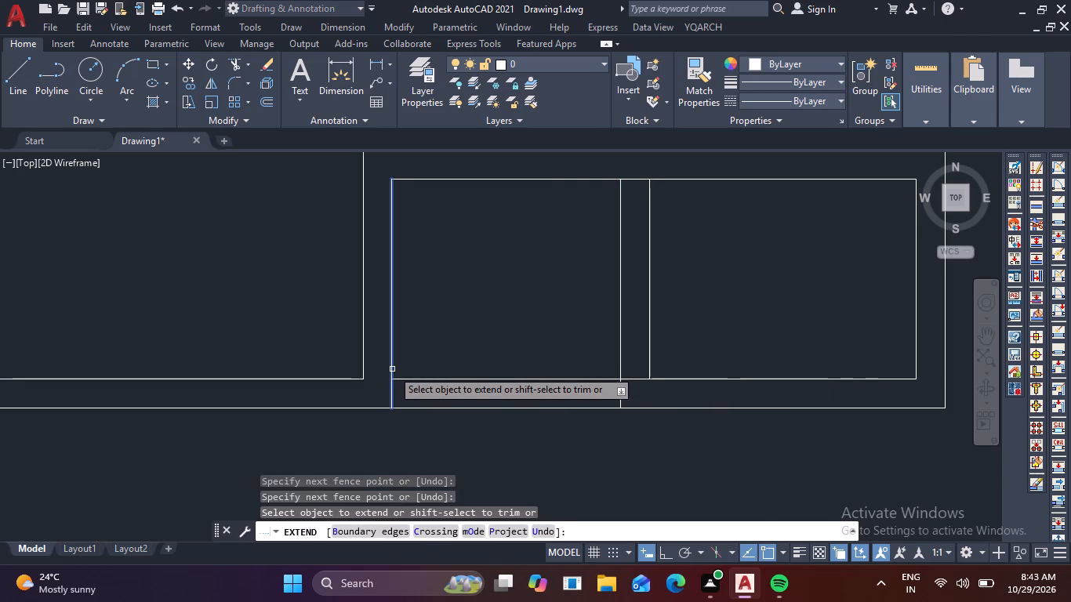
left_click(387, 362)
left_click(412, 364)
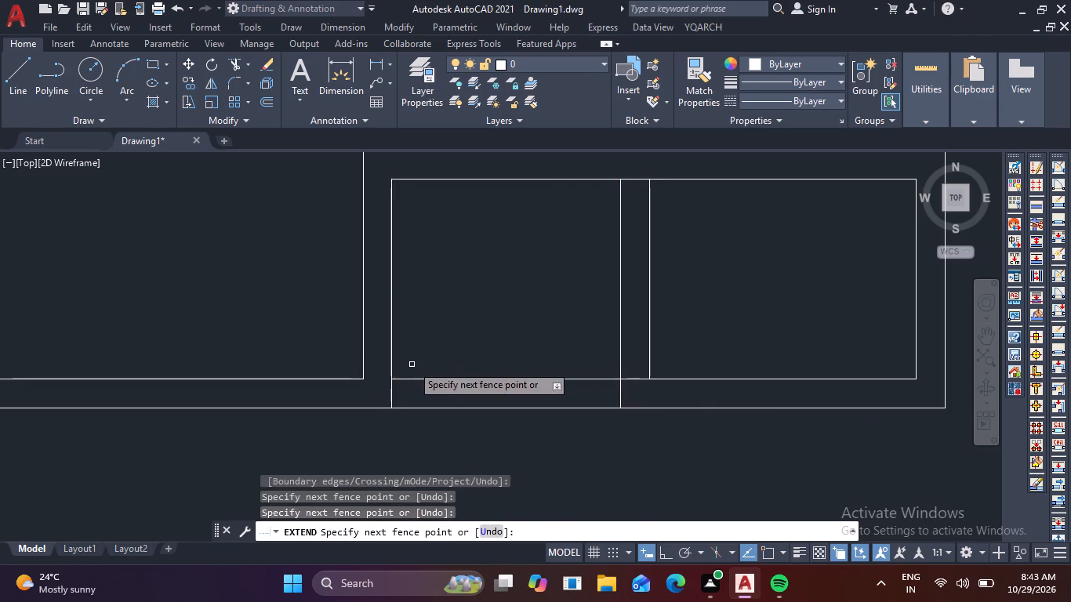
left_click(352, 357)
left_click(379, 363)
left_click(424, 371)
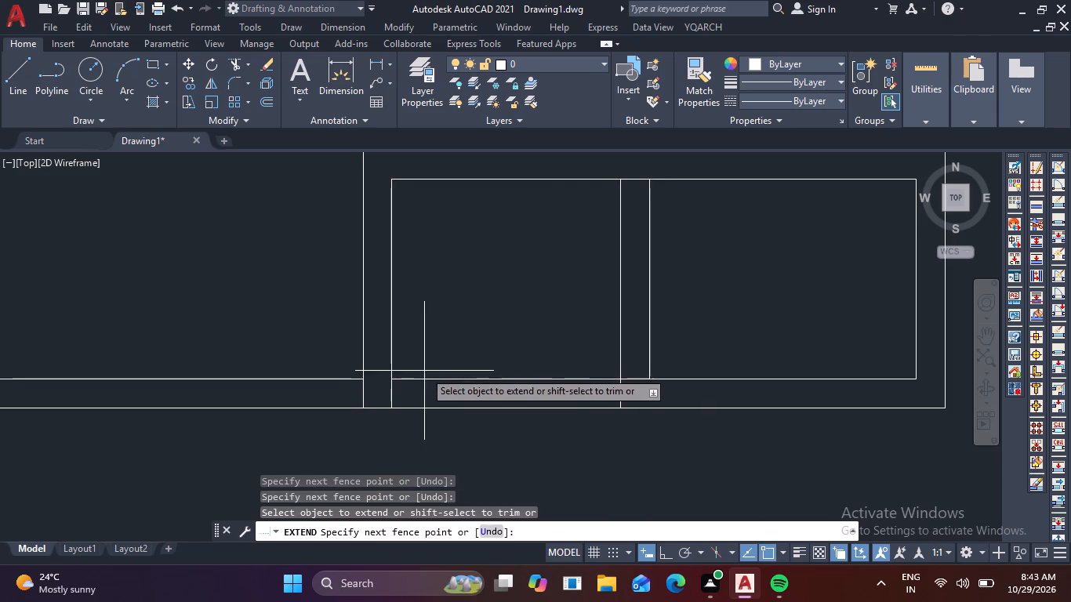
left_click(427, 398)
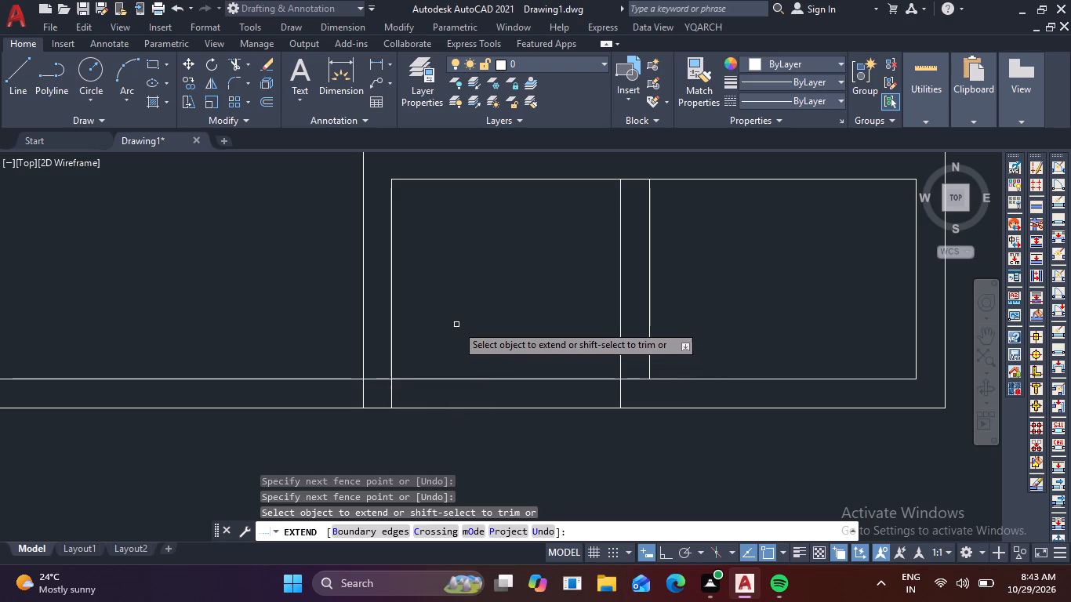
key("Escape")
key("Escape")
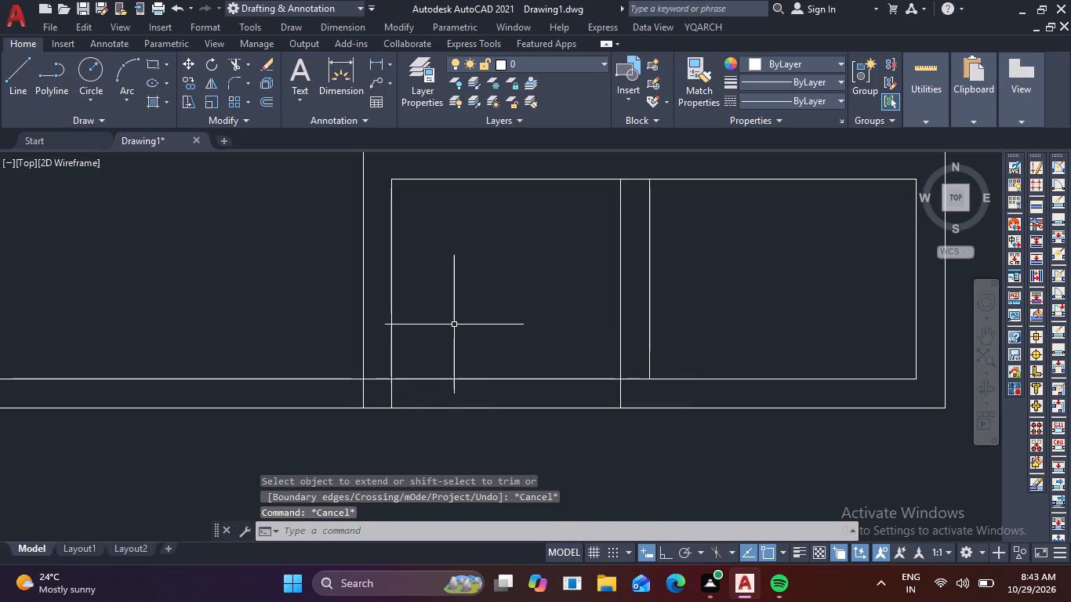
Draw two vertical 9" lines, about 5' apart, across the horizontal partition above the left small bottom room.
type("l")
key("space")
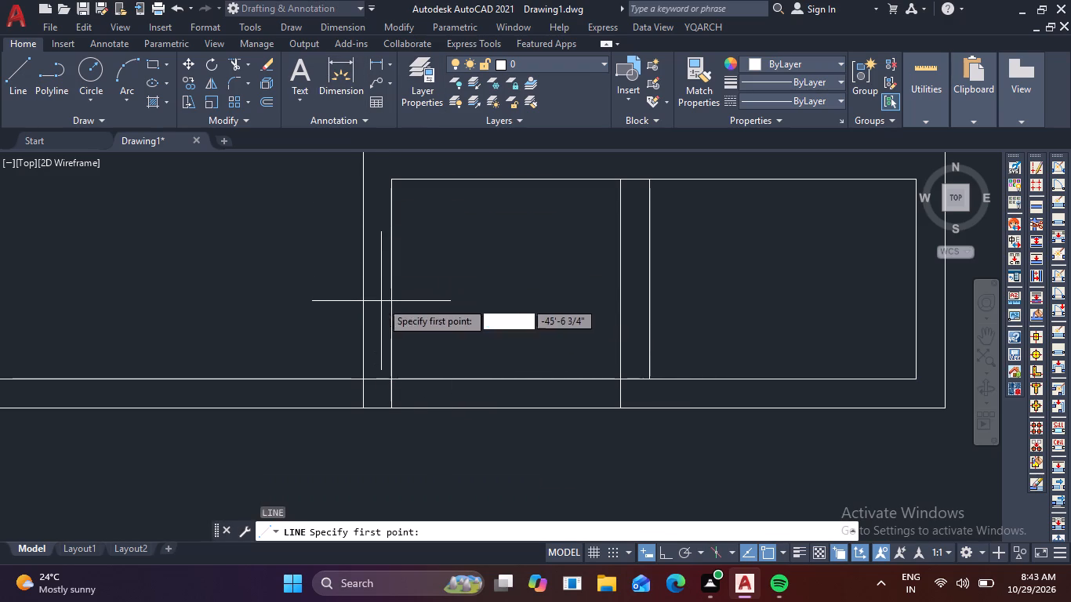
middle_click_drag(429, 261, 414, 377)
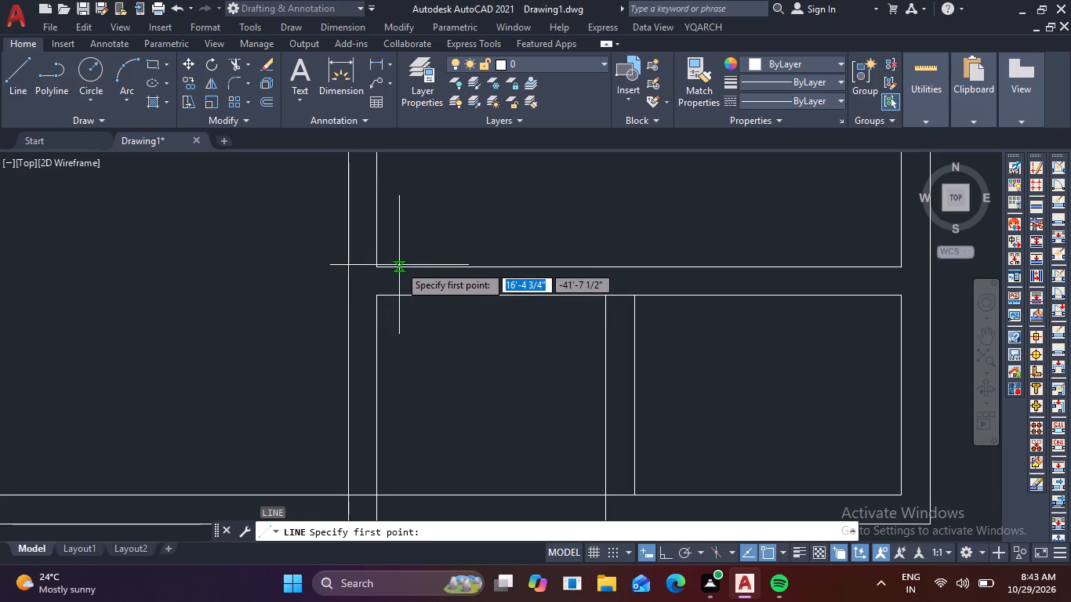
left_click(403, 267)
left_click(406, 296)
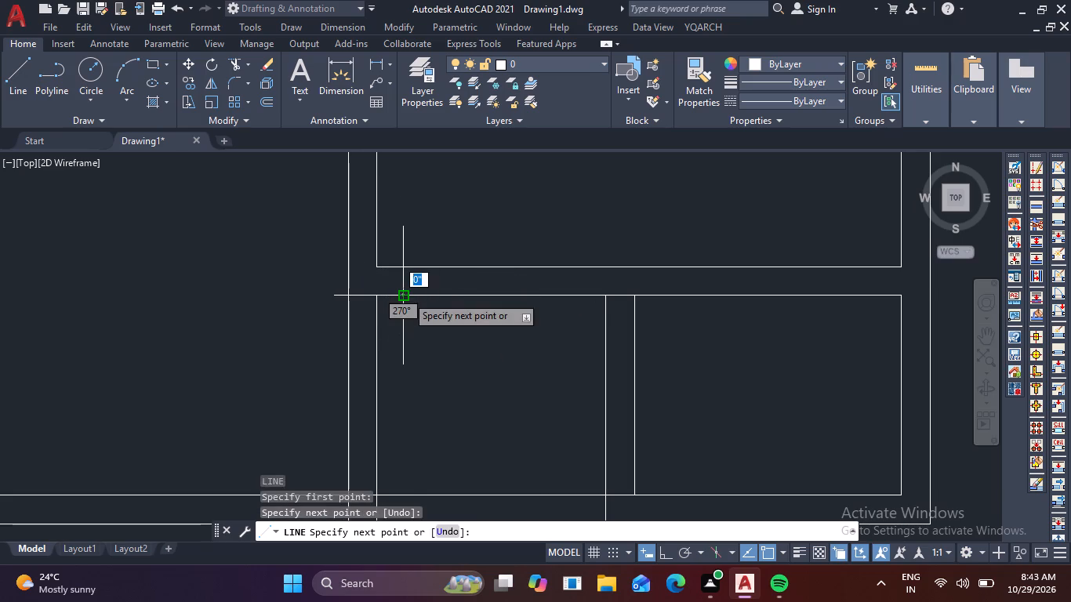
key("space")
key("space")
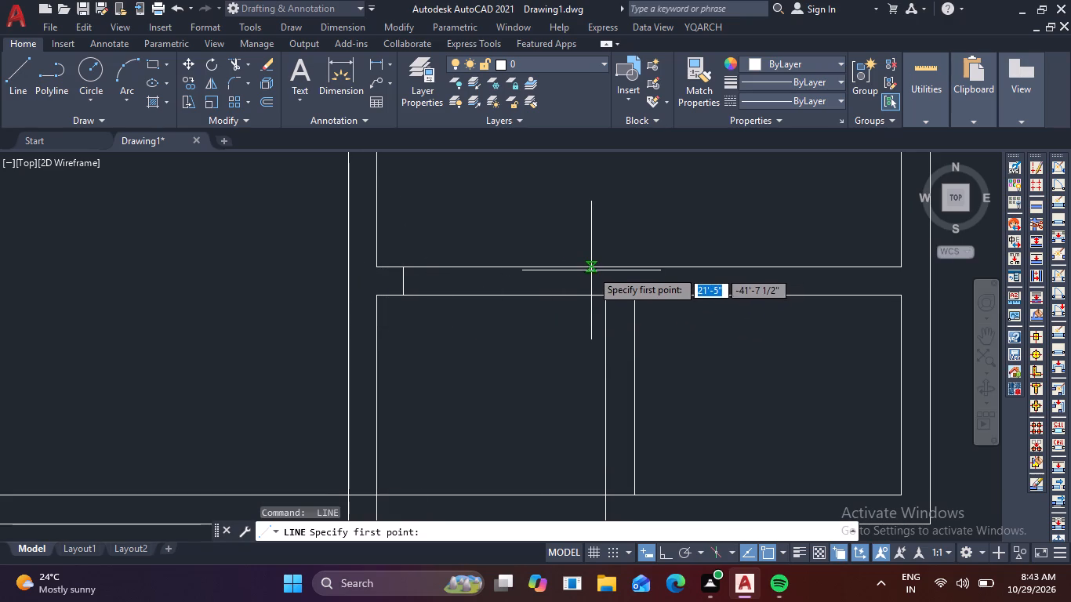
left_click(594, 266)
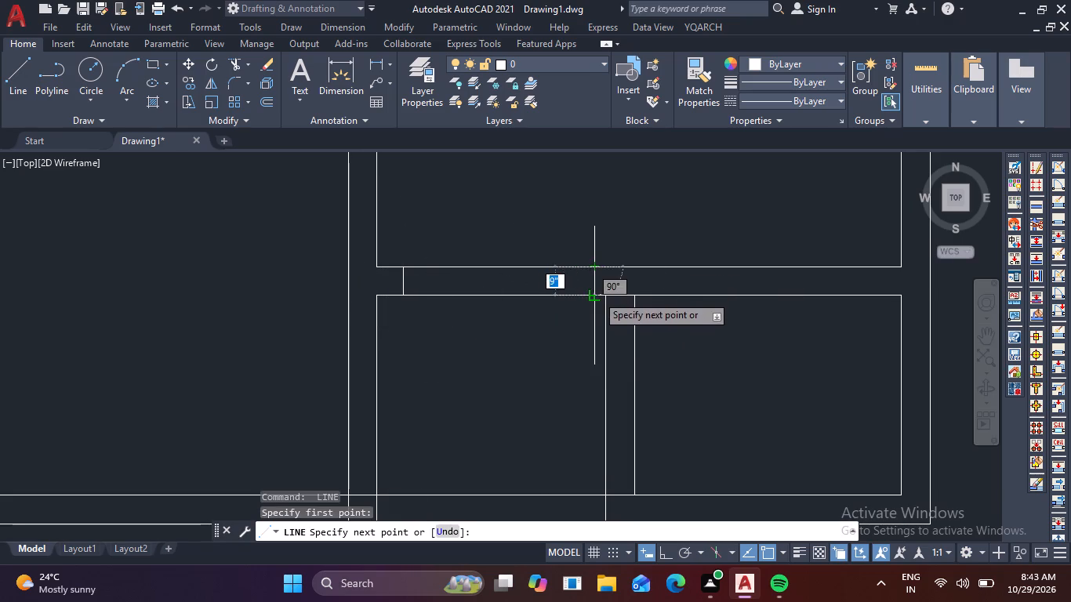
left_click(597, 295)
key("space")
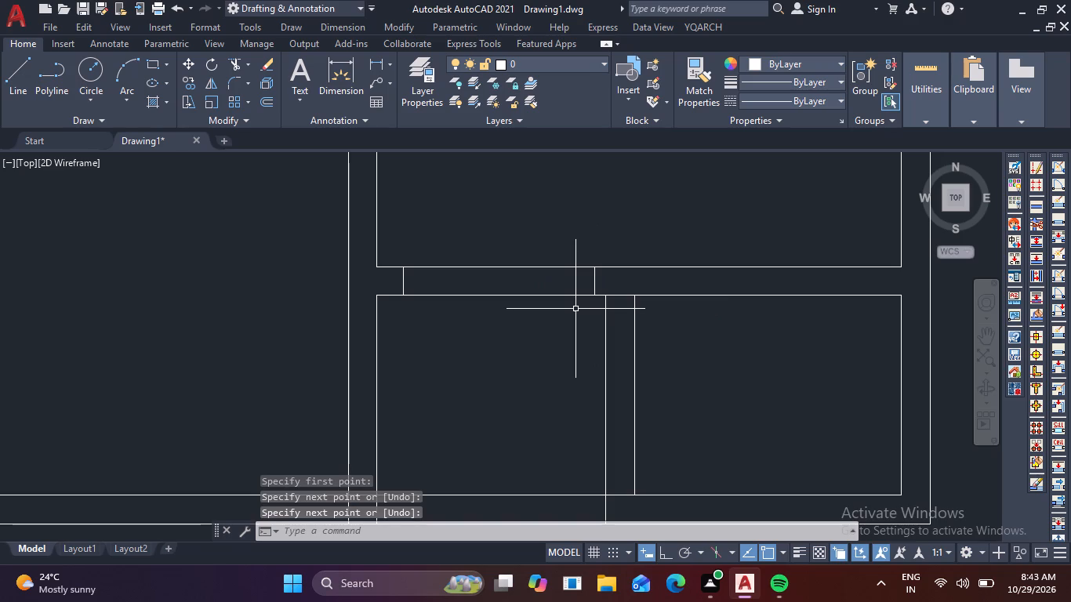
Draw a horizontal line about 5' long joining the midpoints of the two short lines across the partition.
key("space")
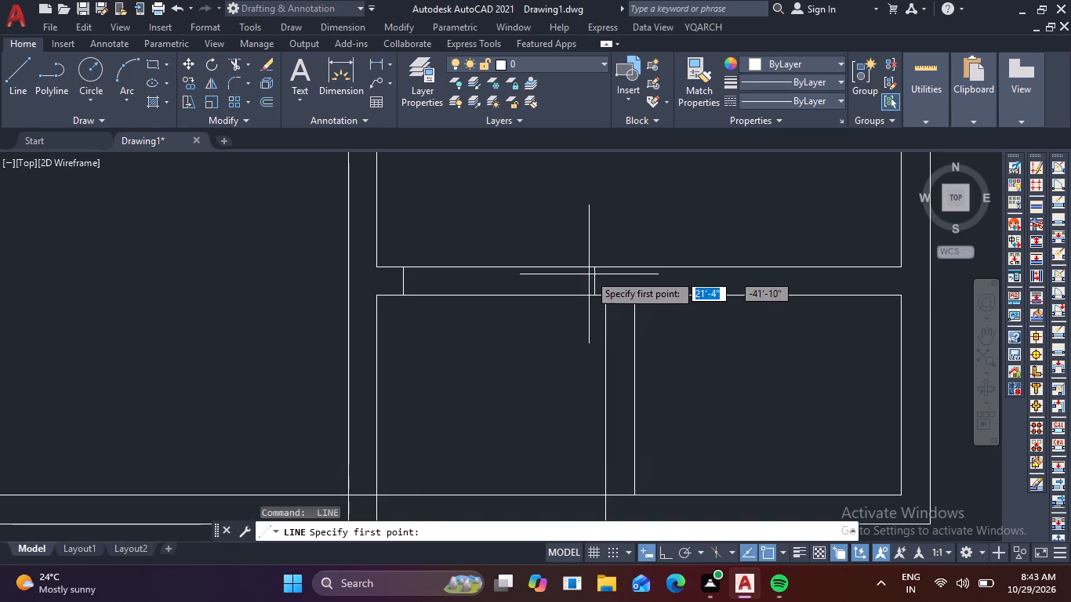
left_click(597, 280)
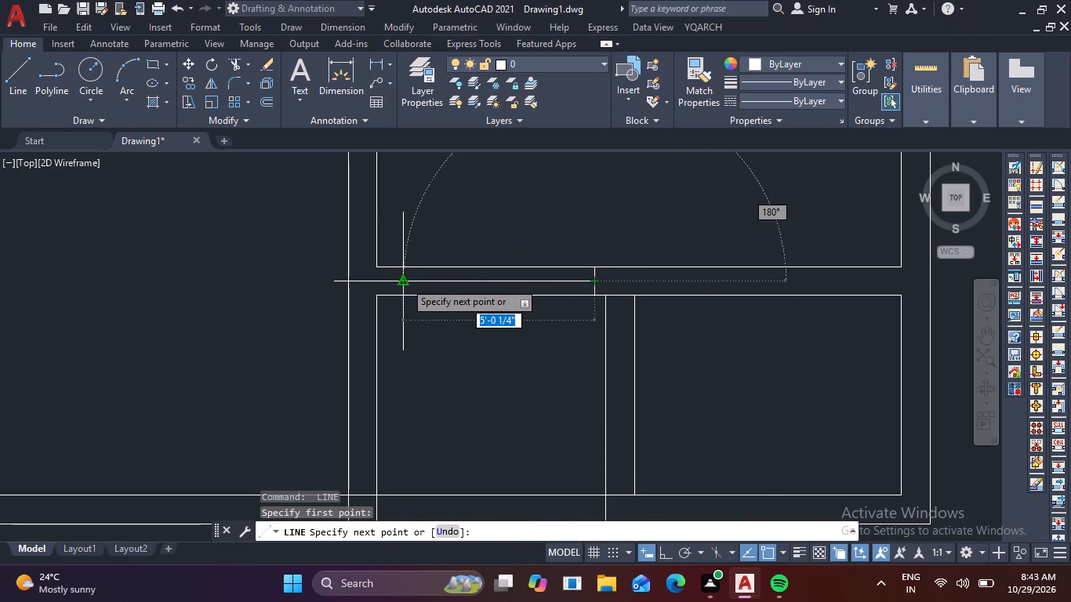
left_click(405, 281)
key("Escape")
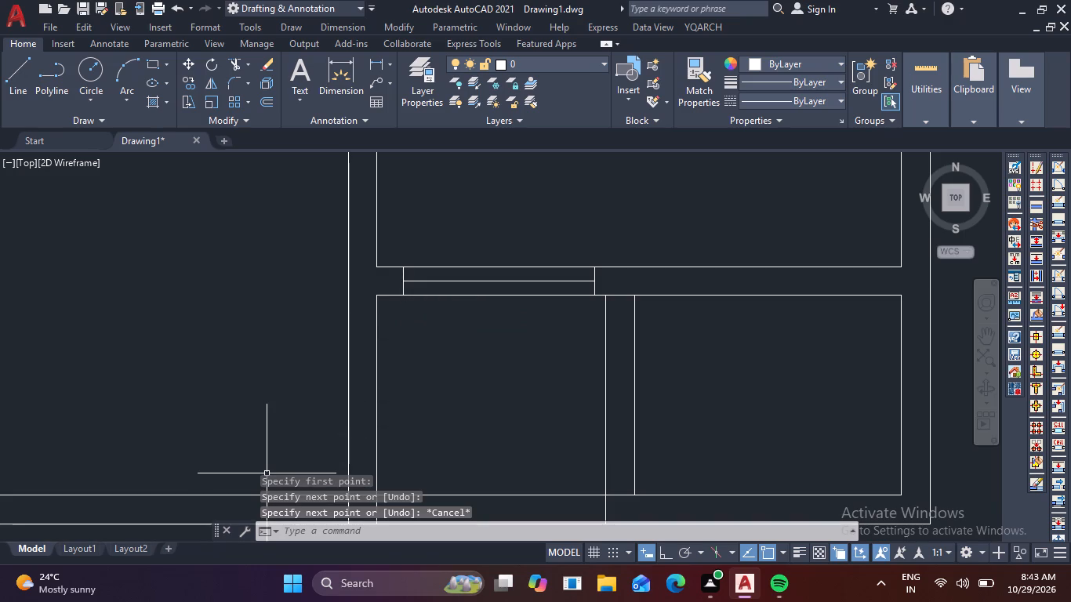
Offset the horizontal centre line of the opening 1" upward and 1" downward.
key("o")
key("Return")
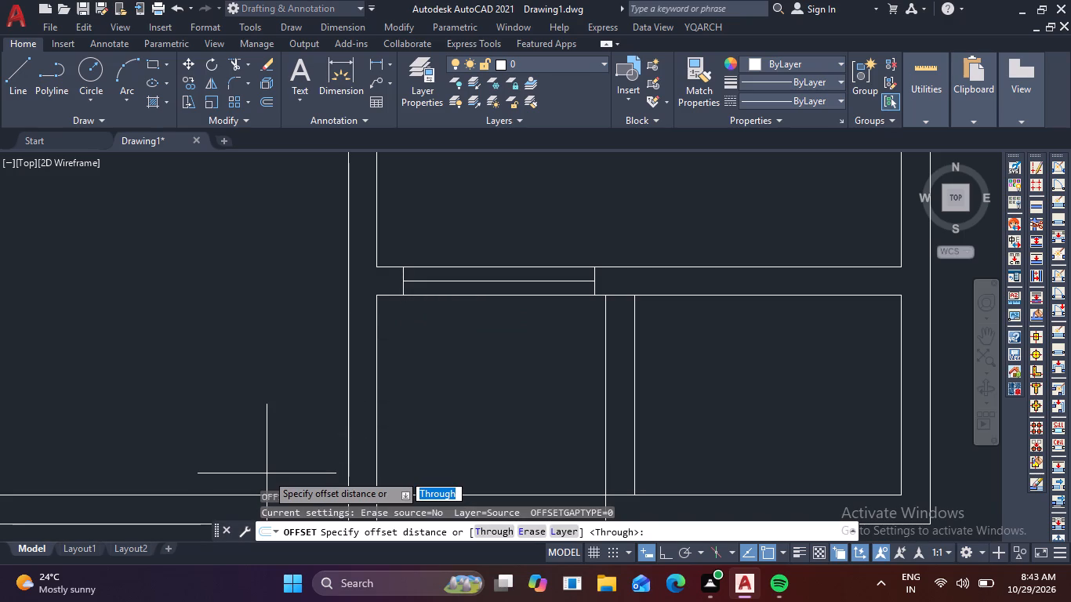
key("1")
key("space")
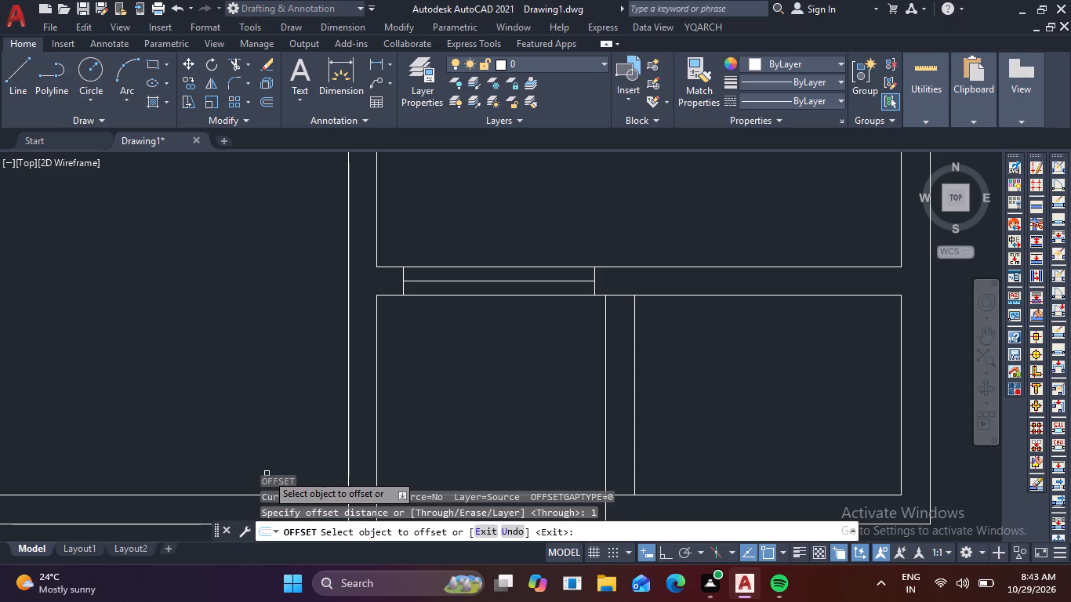
left_click(569, 277)
left_click(570, 280)
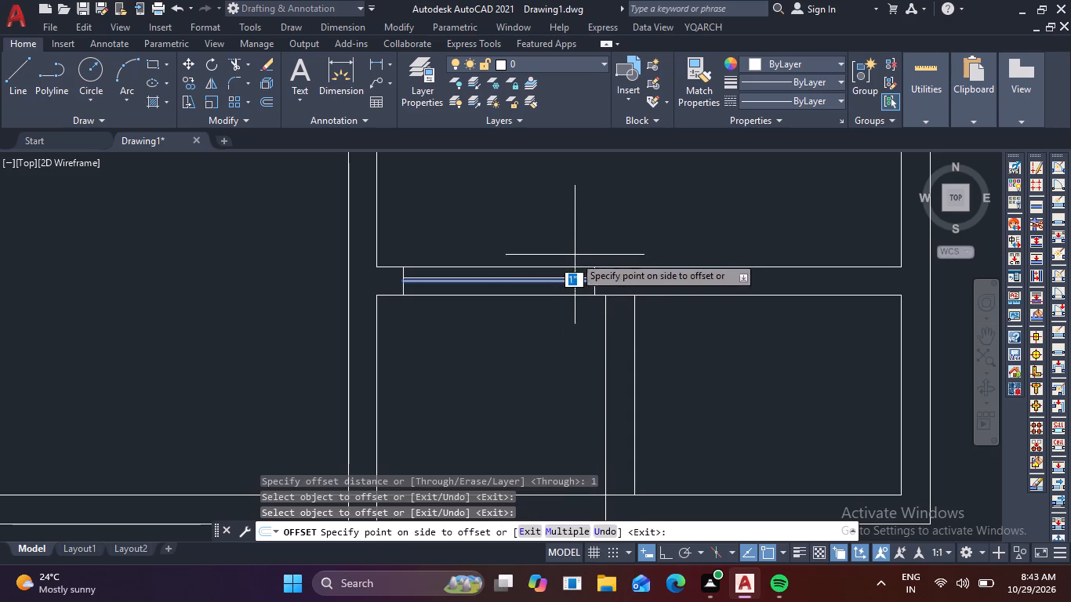
left_click(575, 252)
scroll(579, 283, "up", 3)
left_click(577, 274)
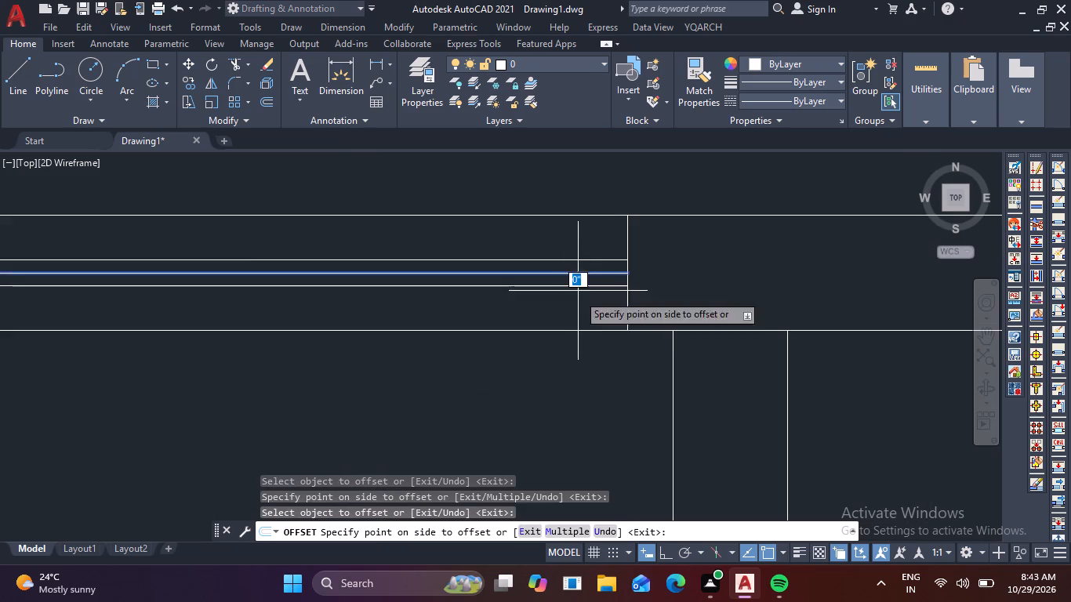
left_click(579, 314)
key("Escape")
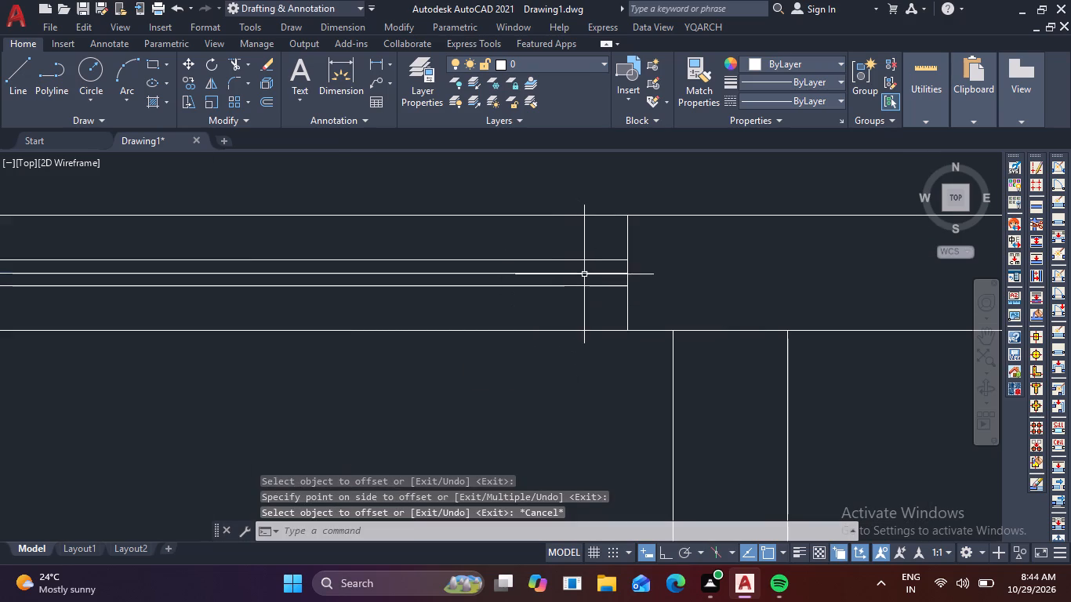
Delete the original centre line between the two offset lines of the opening.
left_click(584, 274)
key("Delete")
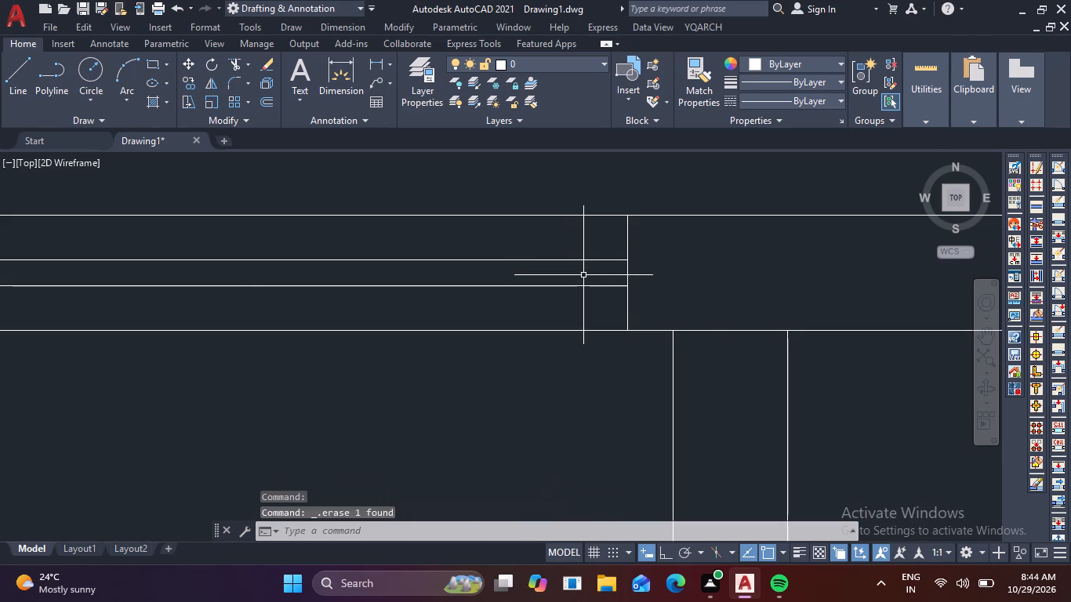
Draw a short horizontal line across the 9" vertical partition beside the left small bottom room, level with the room's top edge.
scroll(583, 275, "down", 4)
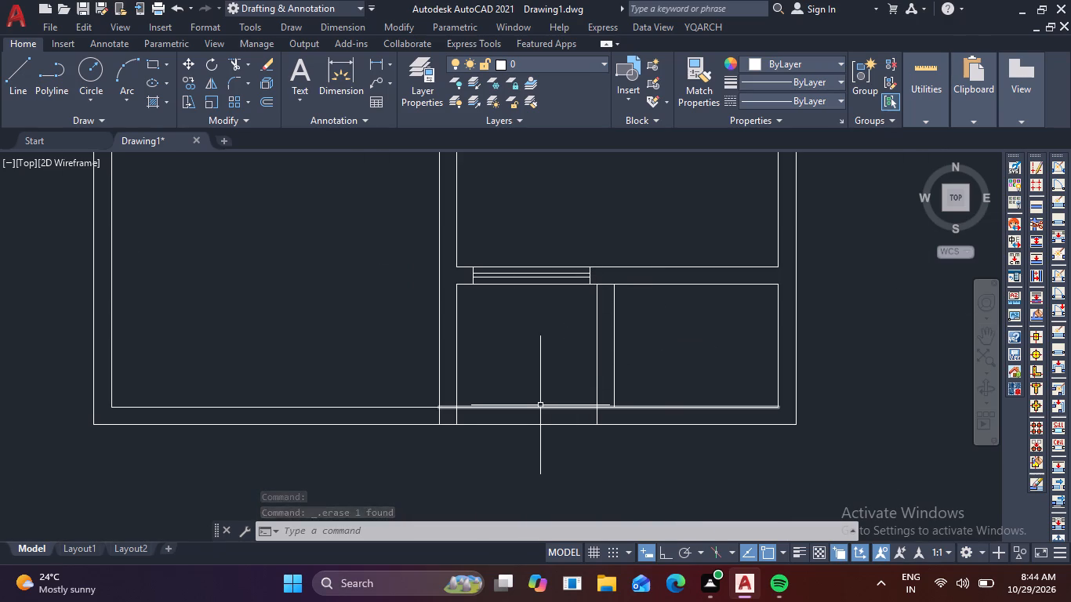
type("l")
key("space")
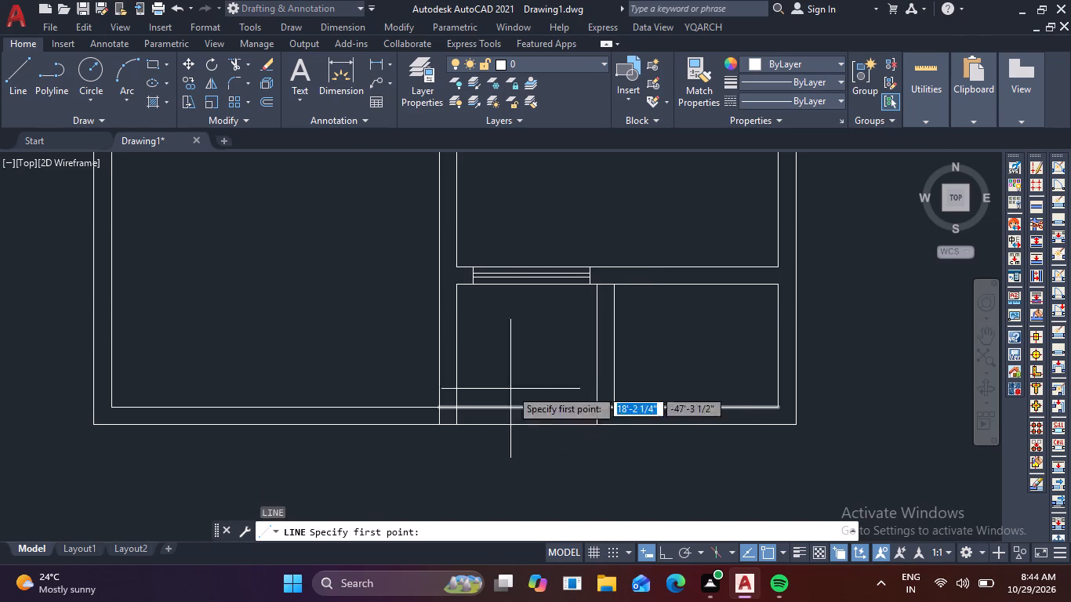
scroll(464, 303, "up", 4)
left_click(394, 197)
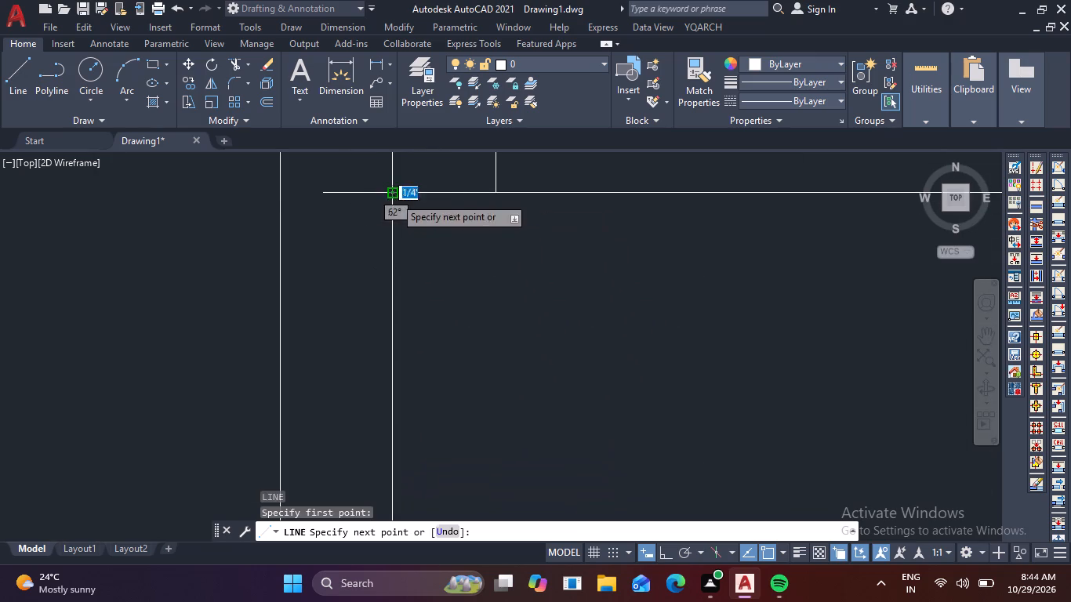
double_click(280, 191)
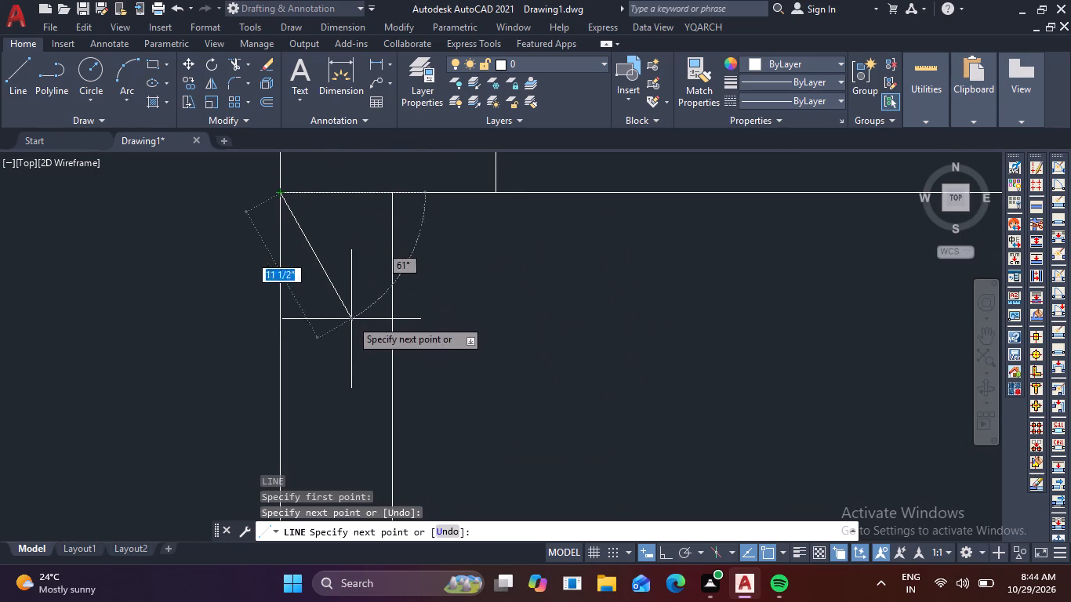
key("Escape")
scroll(361, 331, "down", 3)
scroll(441, 357, "down", 1)
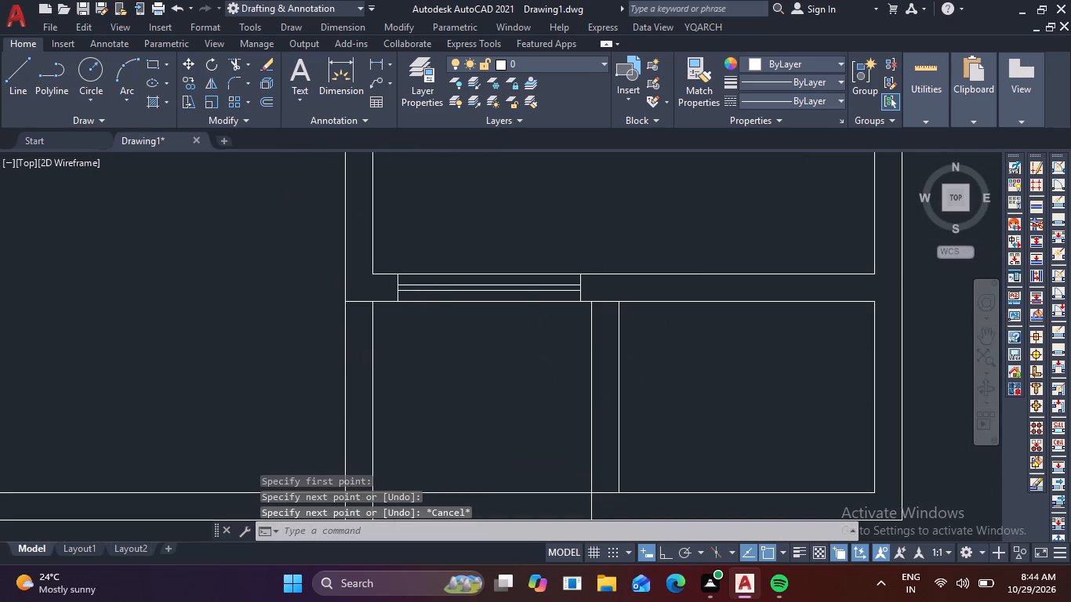
Trim away both vertical partition lines between the new short line and the inner face of the bottom wall.
type("tr")
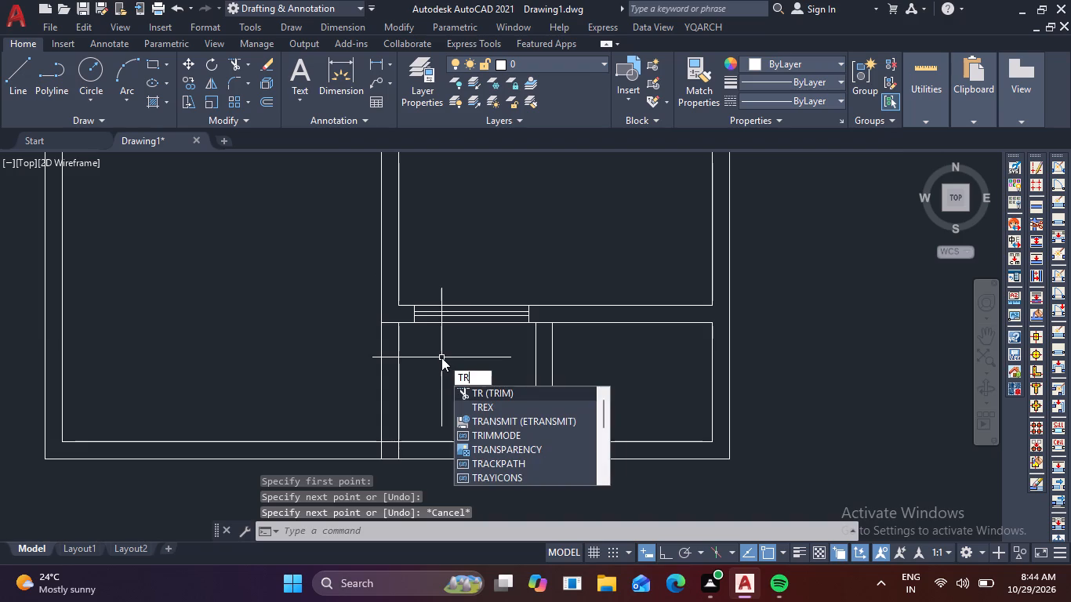
key("space")
left_click_drag(311, 374, 430, 364)
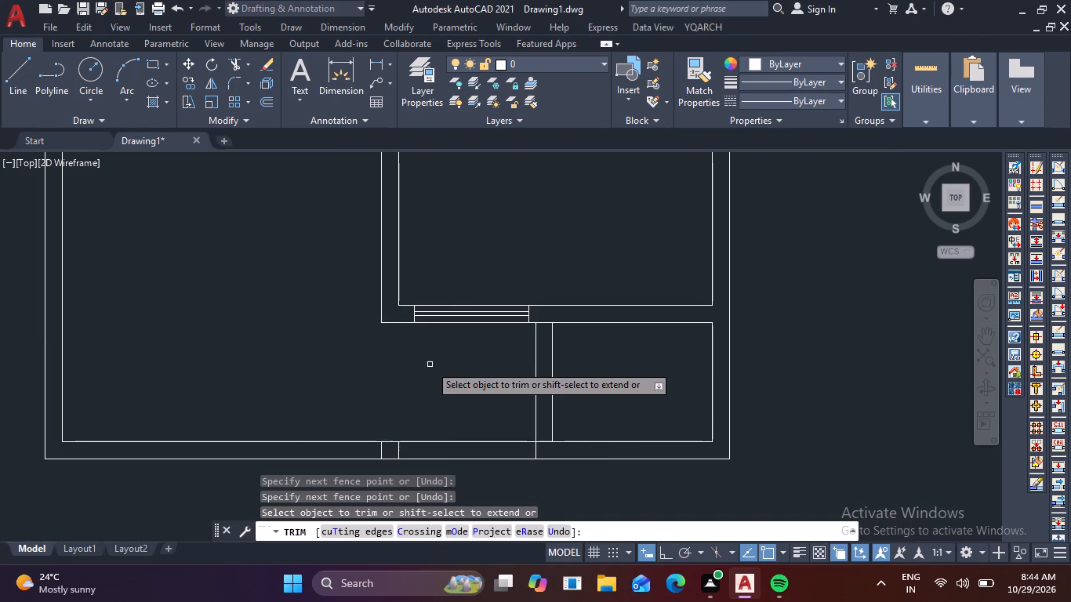
key("Escape")
key("Escape")
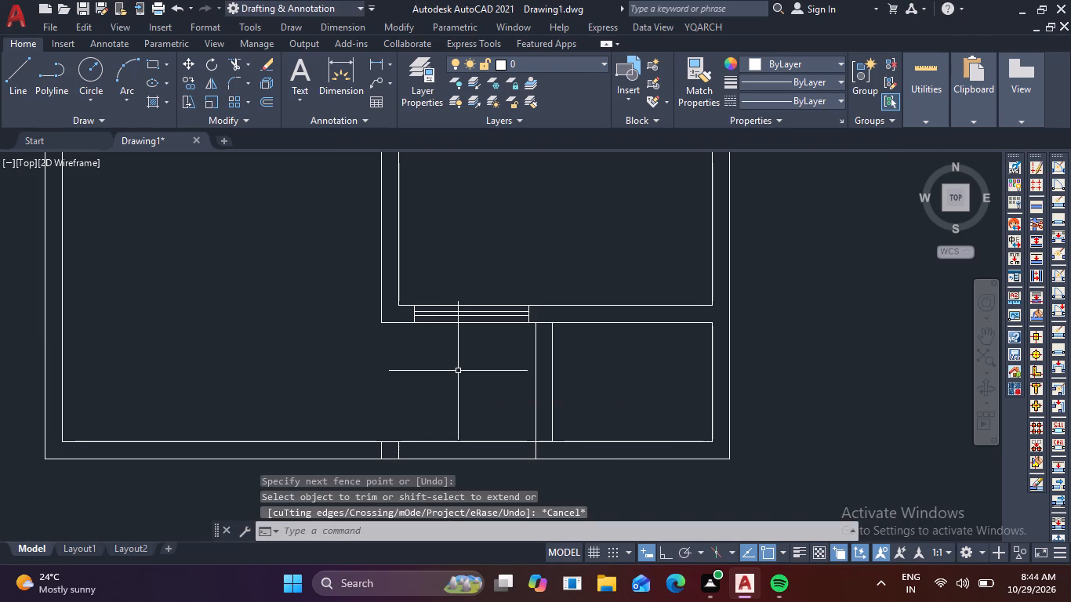
Draw two vertical lines about 5' long down to the bottom wall, from the short line's right end and its midpoint.
type("l")
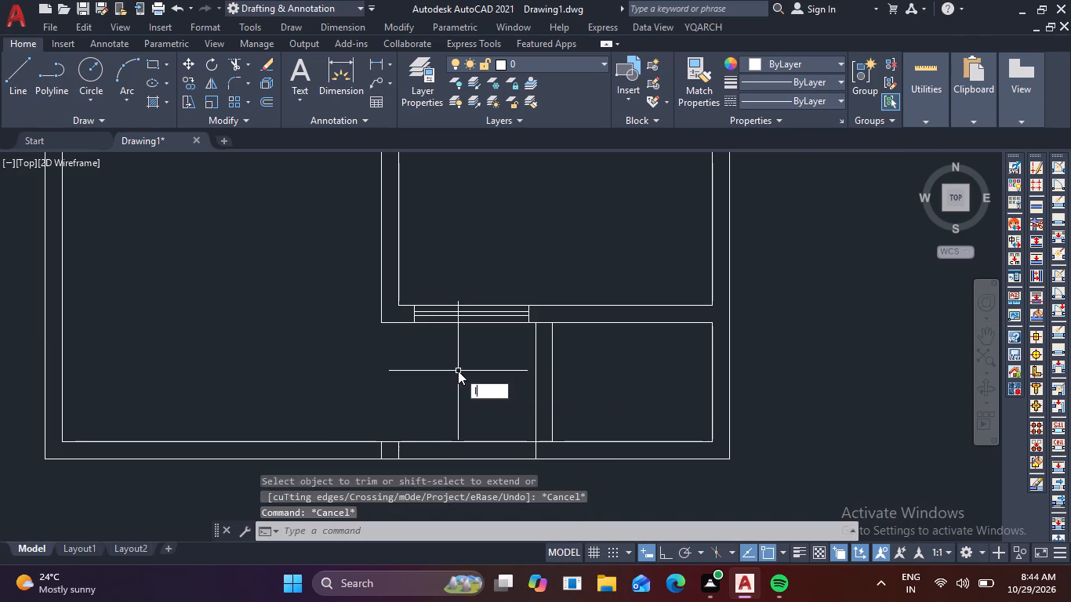
key("space")
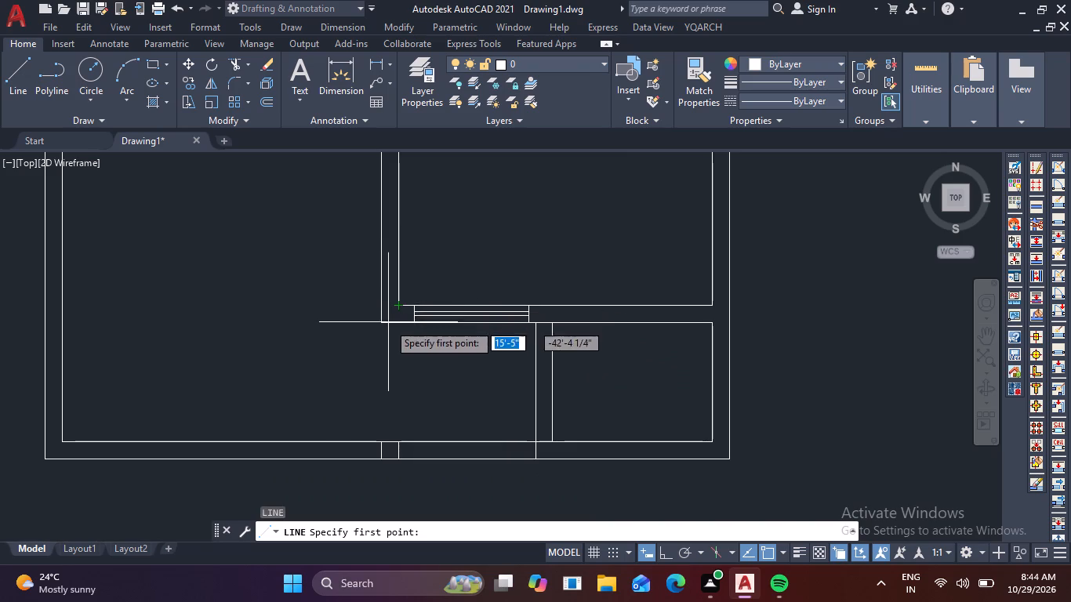
left_click(396, 326)
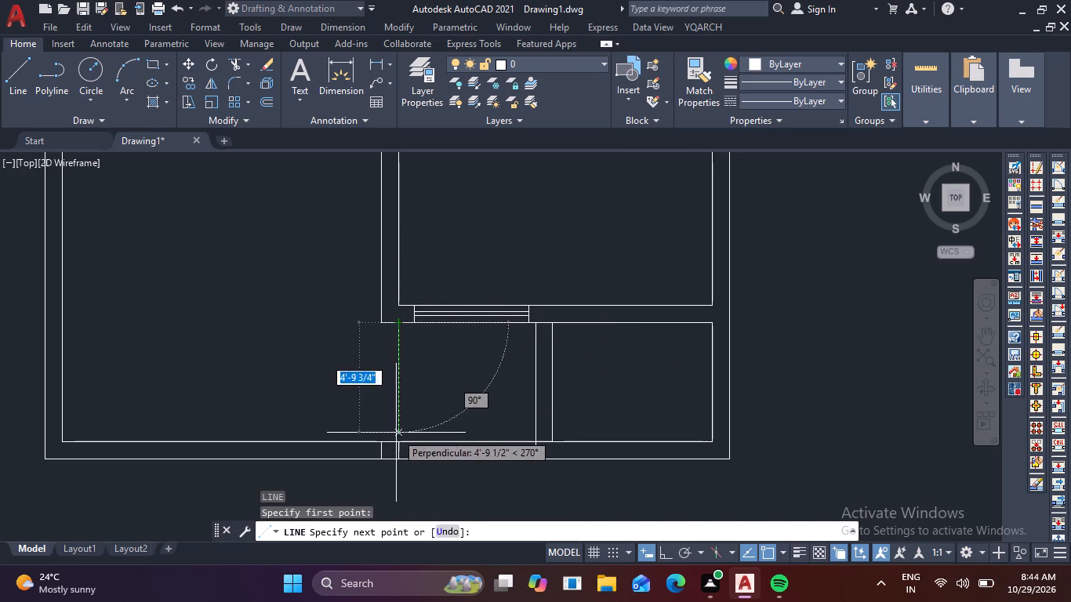
left_click(400, 442)
key("space")
key("space")
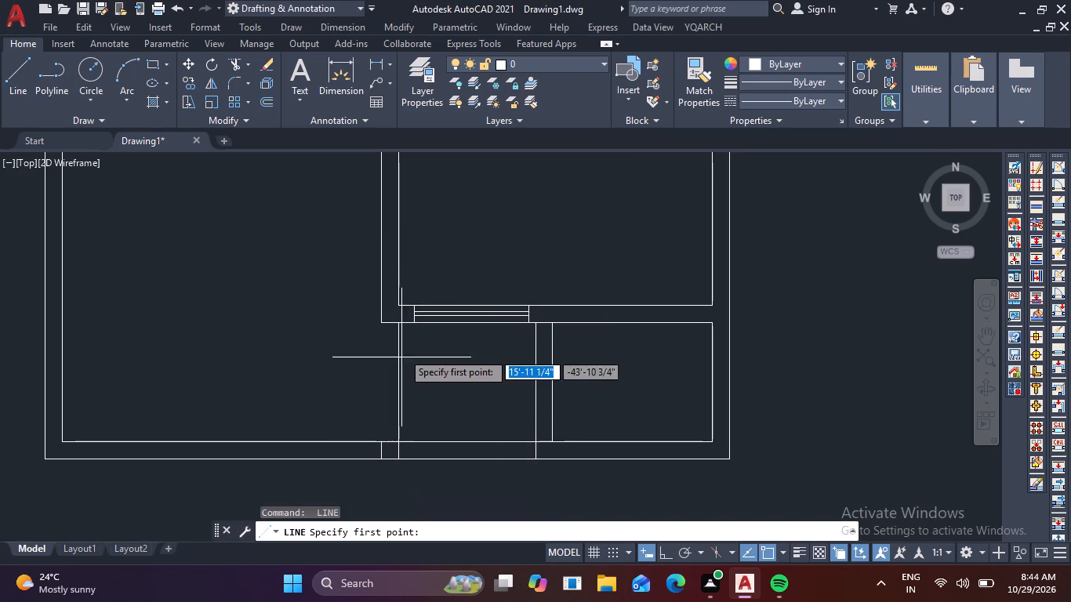
left_click(388, 322)
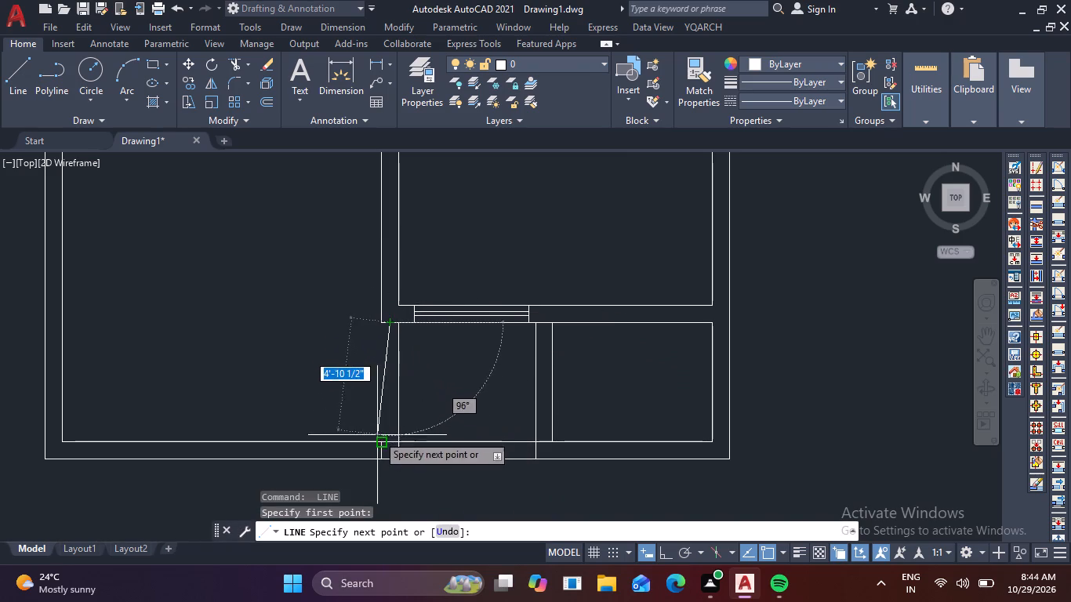
scroll(389, 444, "up", 3)
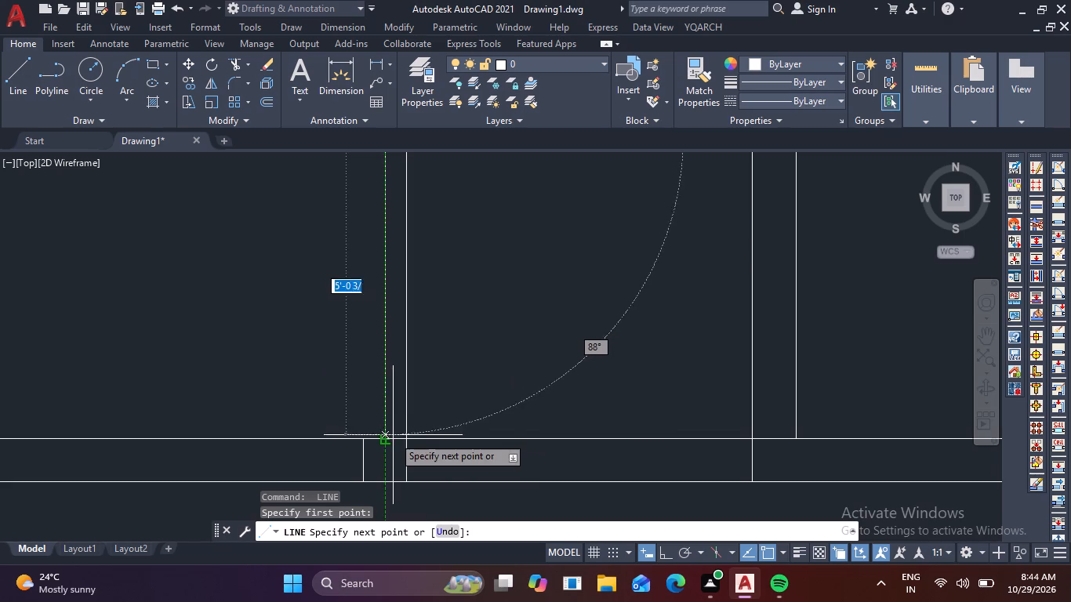
left_click(385, 441)
key("space")
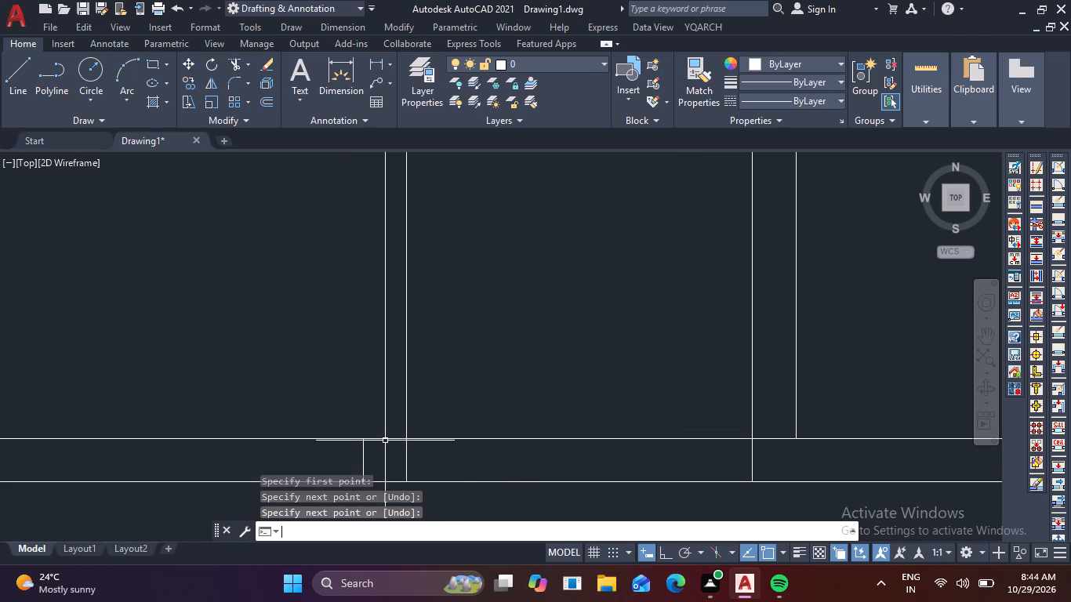
scroll(490, 438, "down", 2)
key("Escape")
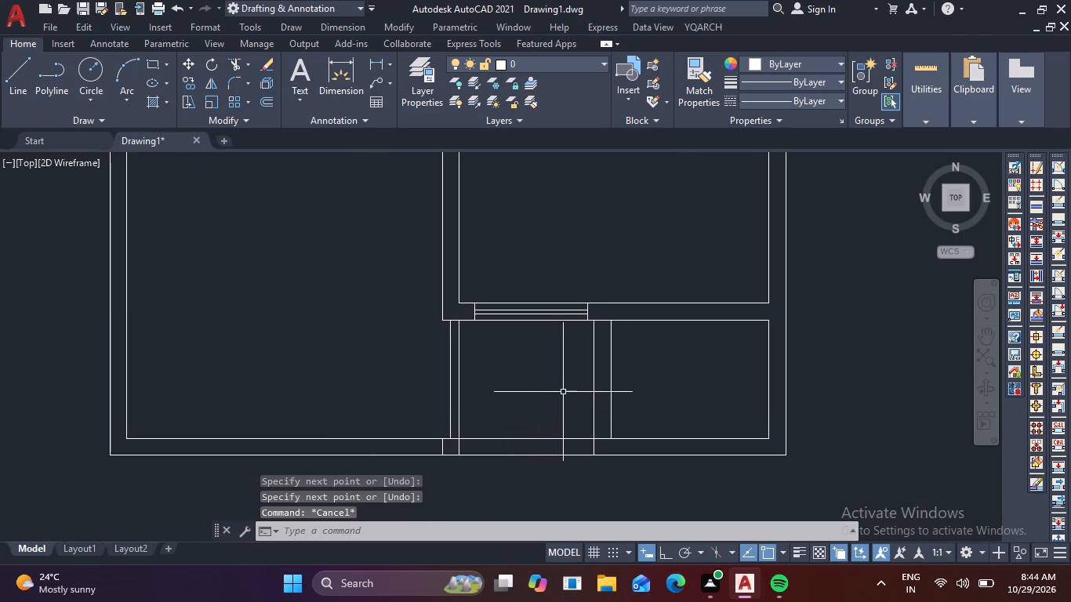
key("Escape")
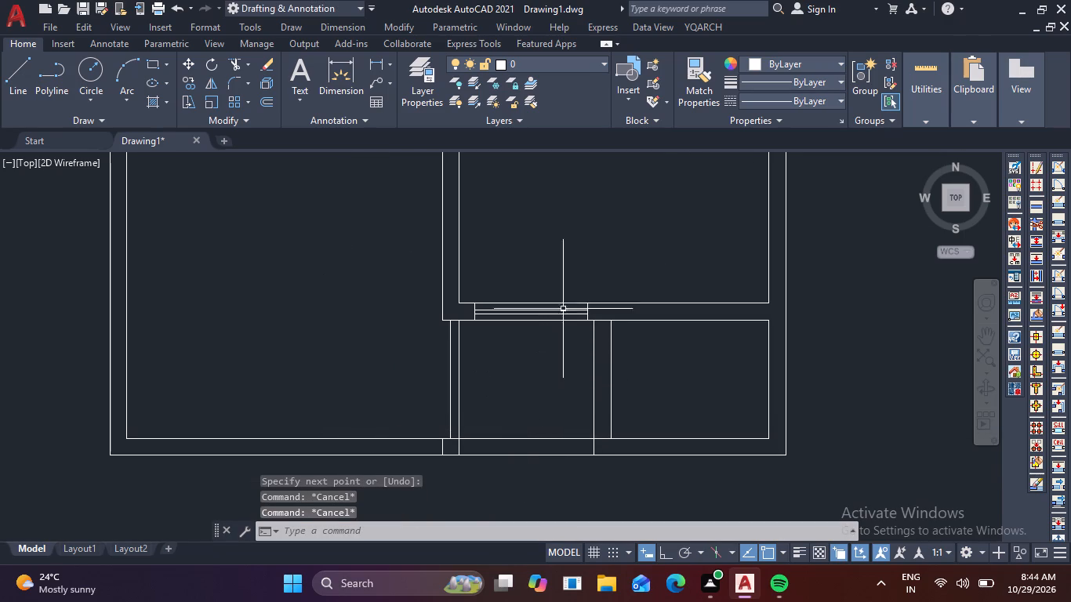
Load the ACAD_ISO02W100 ISO dash linetype into the drawing.
left_click(832, 98)
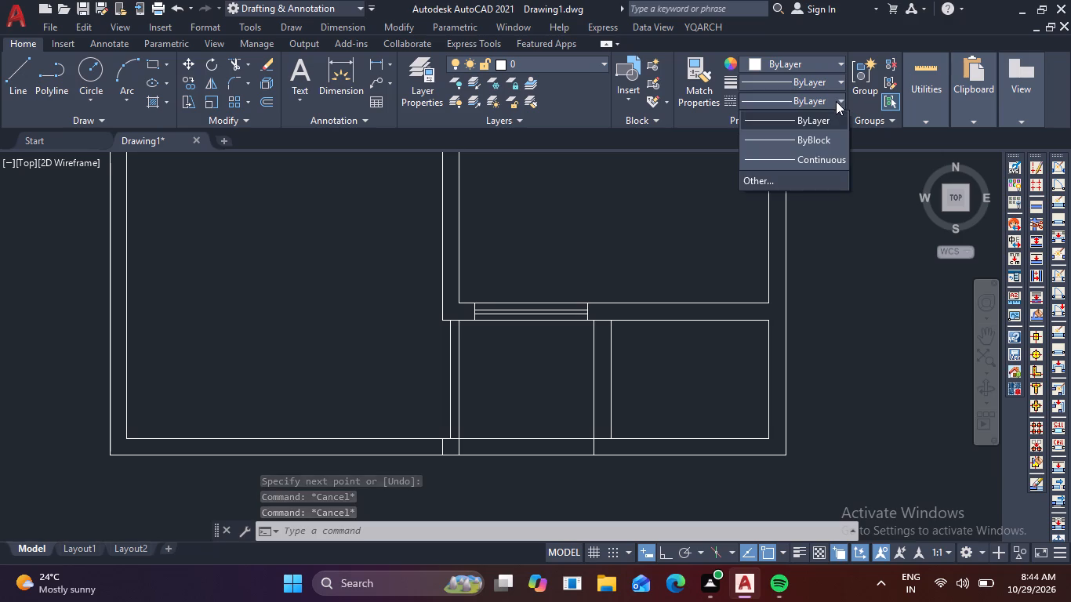
left_click(826, 172)
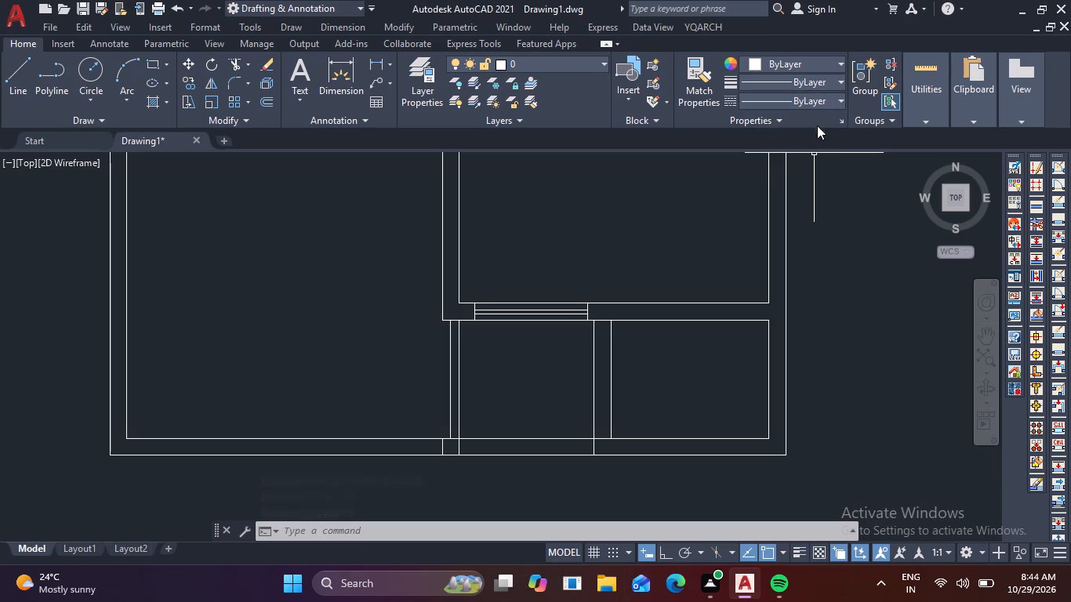
left_click(834, 100)
left_click(821, 176)
left_click(668, 158)
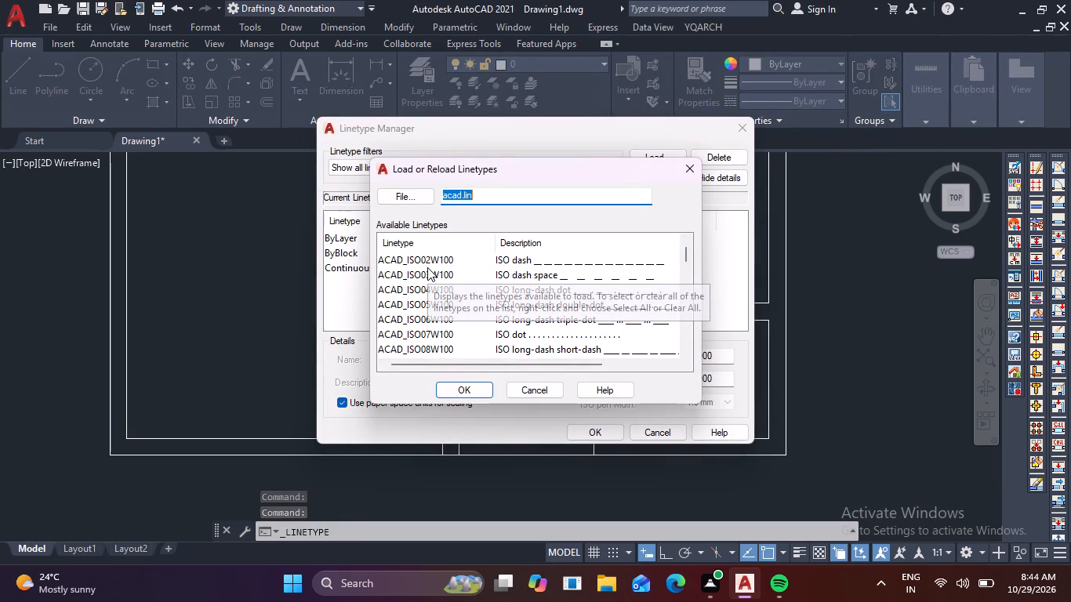
left_click(428, 259)
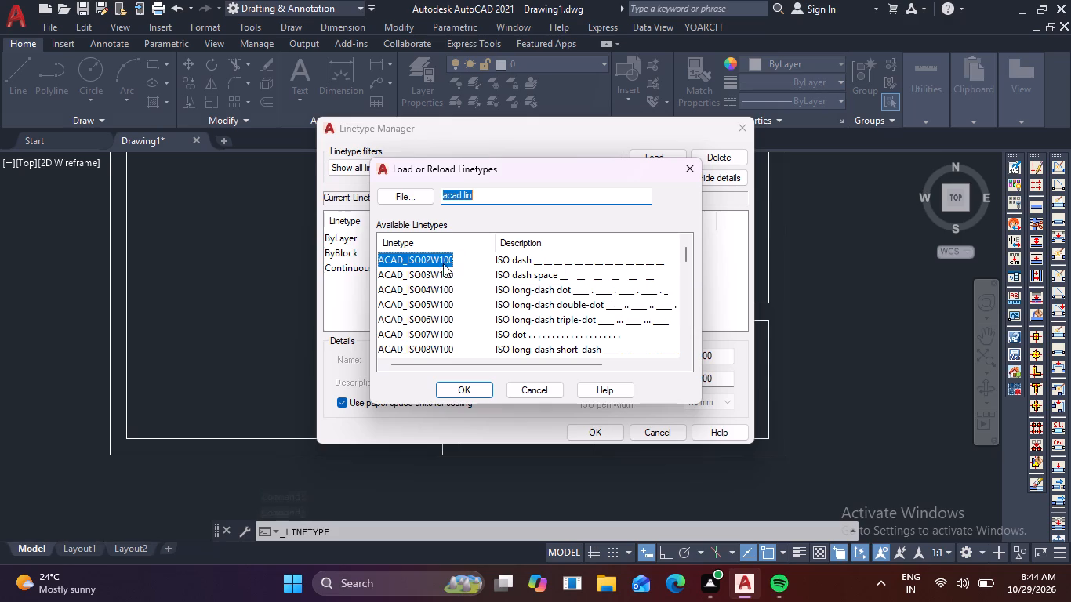
left_click(467, 388)
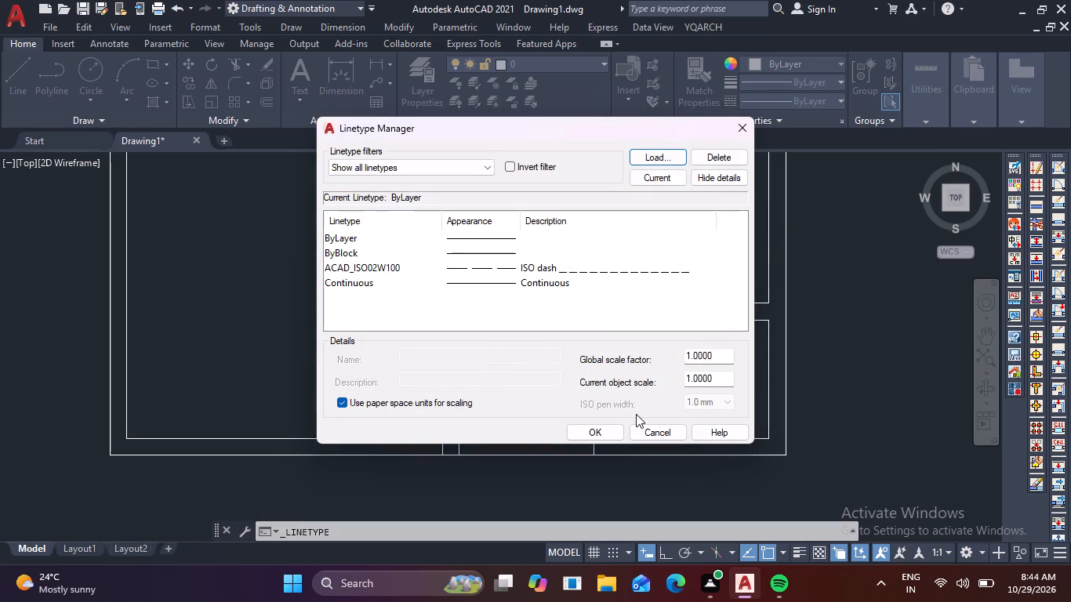
left_click(590, 430)
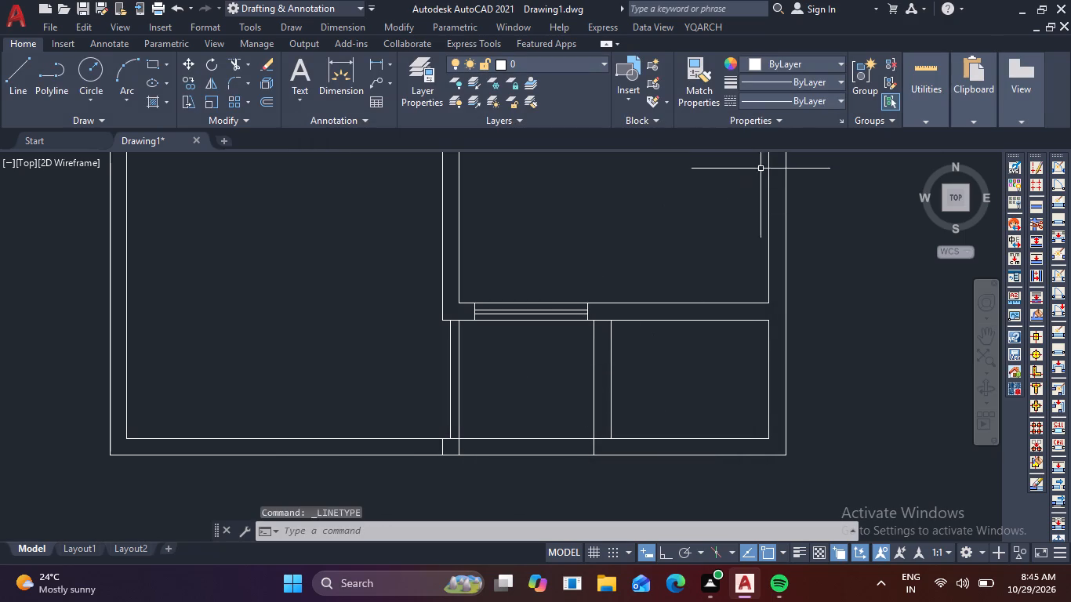
Apply the ACAD_ISO02W100 linetype to the two vertical lines closing the small bottom room's open side.
left_click(510, 405)
left_click(437, 381)
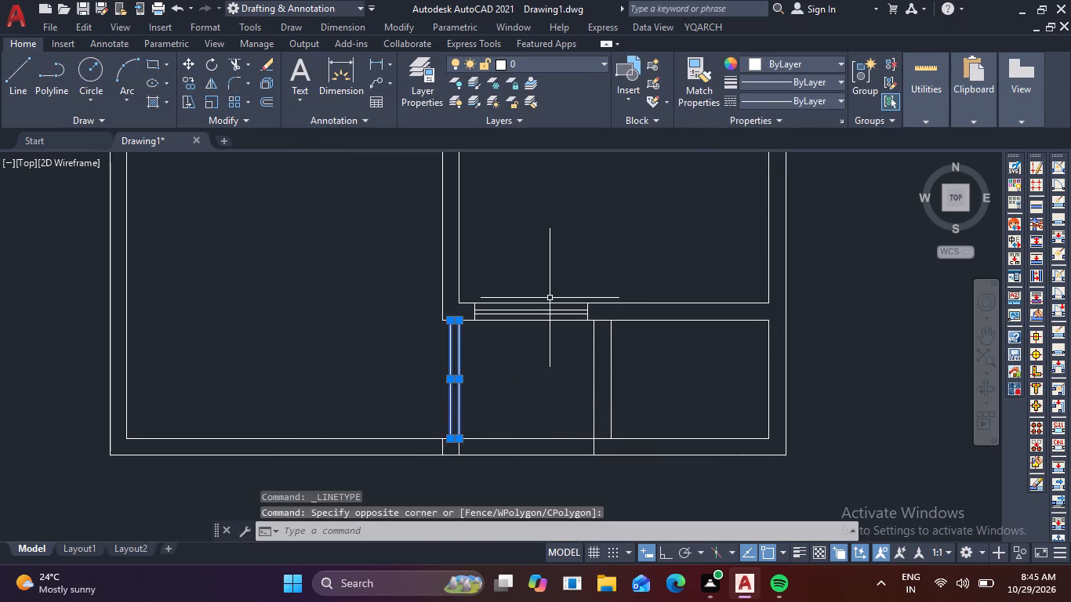
left_click(844, 96)
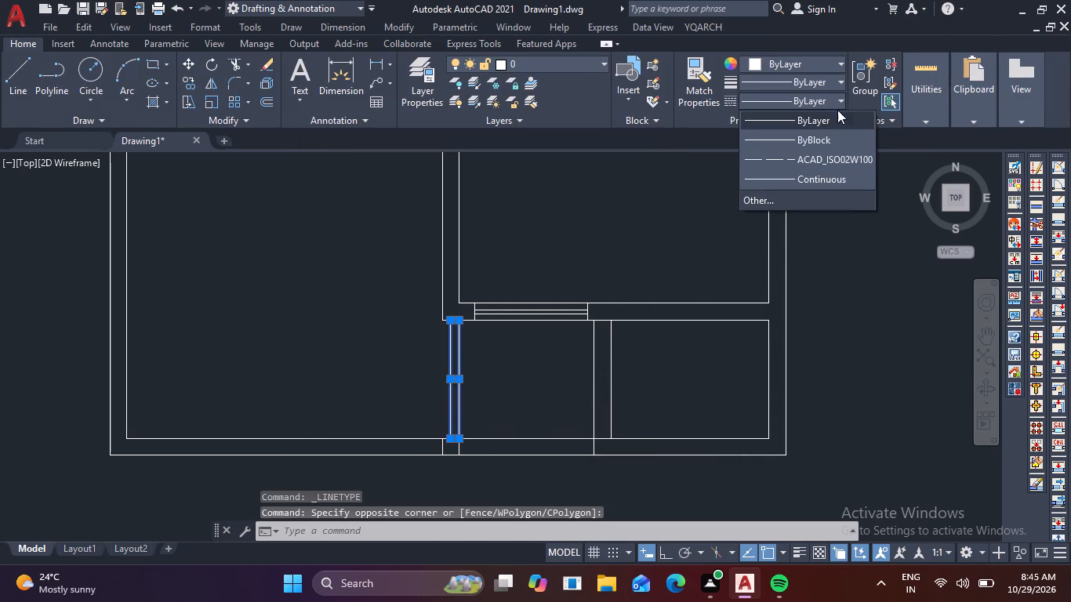
left_click(829, 162)
key("Escape")
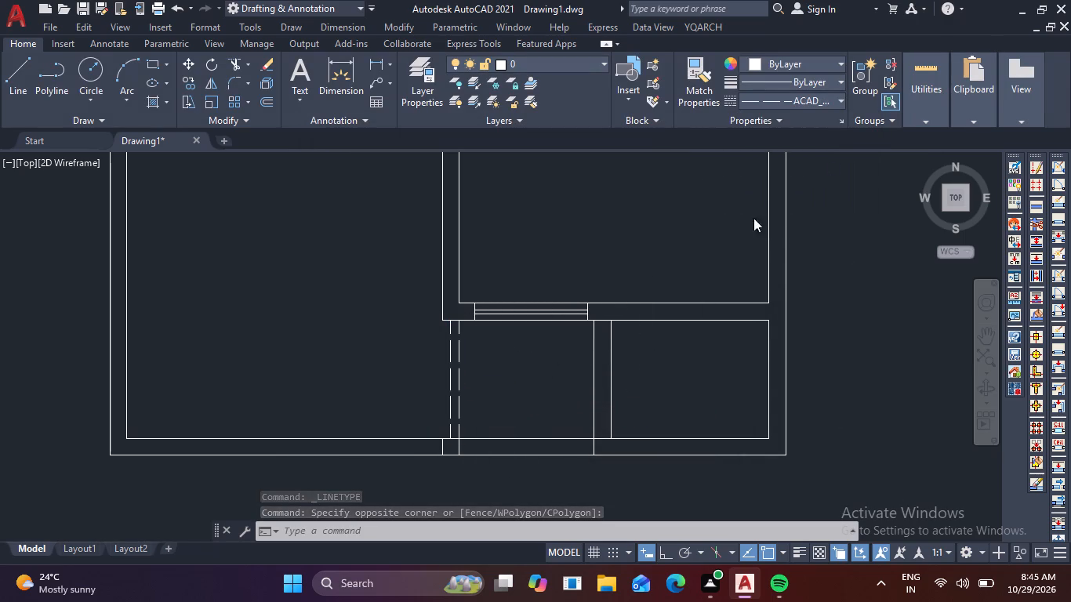
key("Escape")
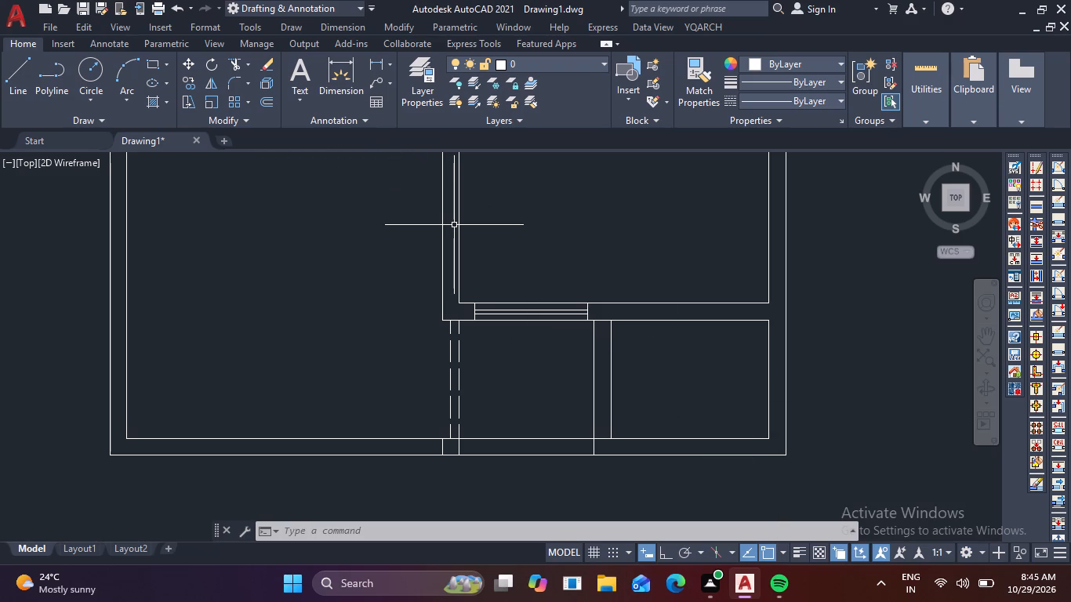
key("Escape")
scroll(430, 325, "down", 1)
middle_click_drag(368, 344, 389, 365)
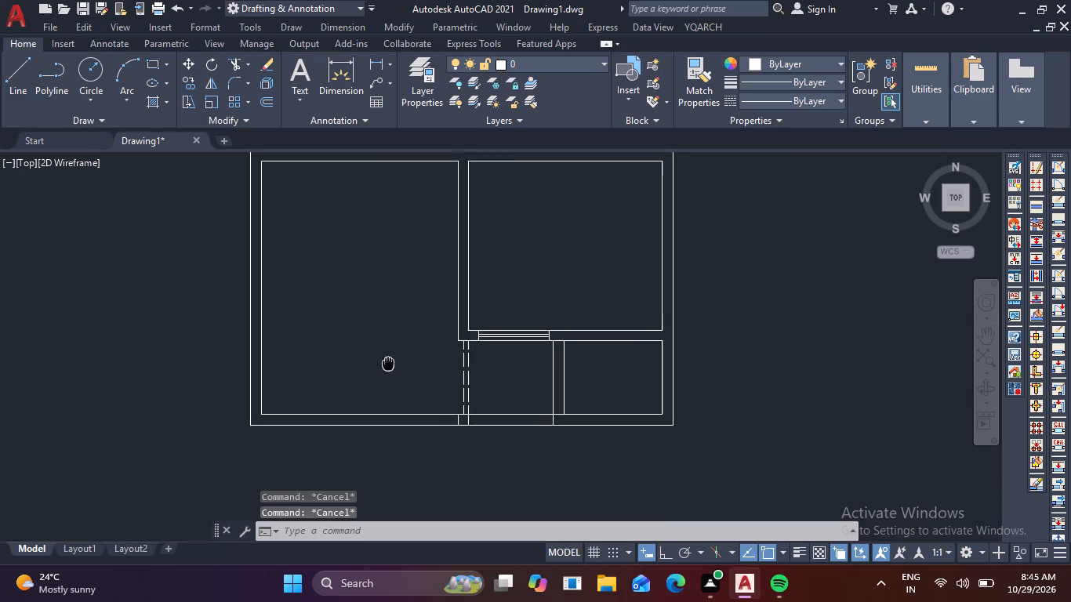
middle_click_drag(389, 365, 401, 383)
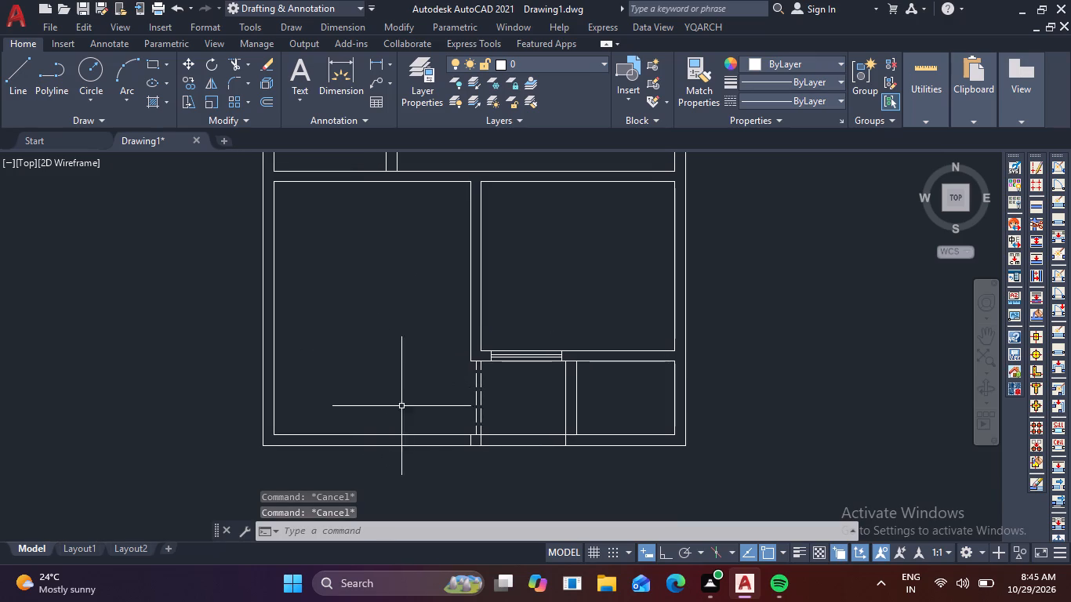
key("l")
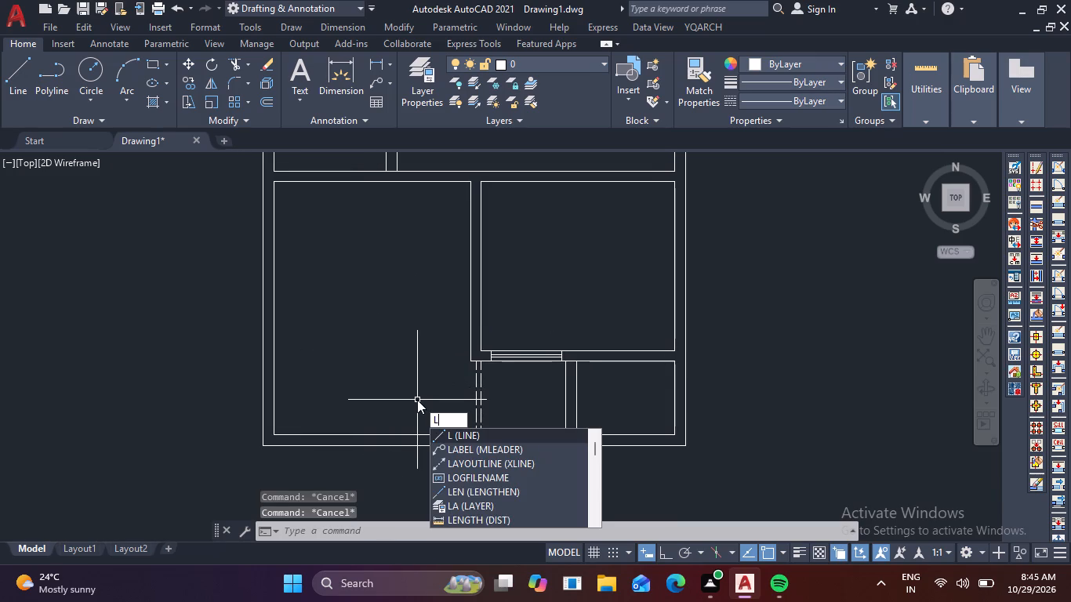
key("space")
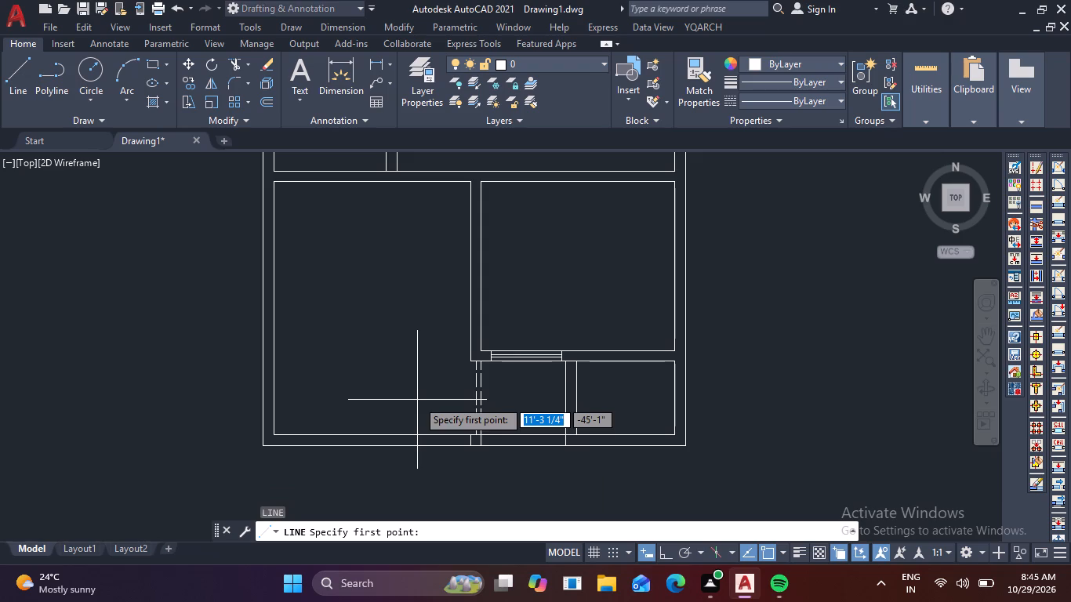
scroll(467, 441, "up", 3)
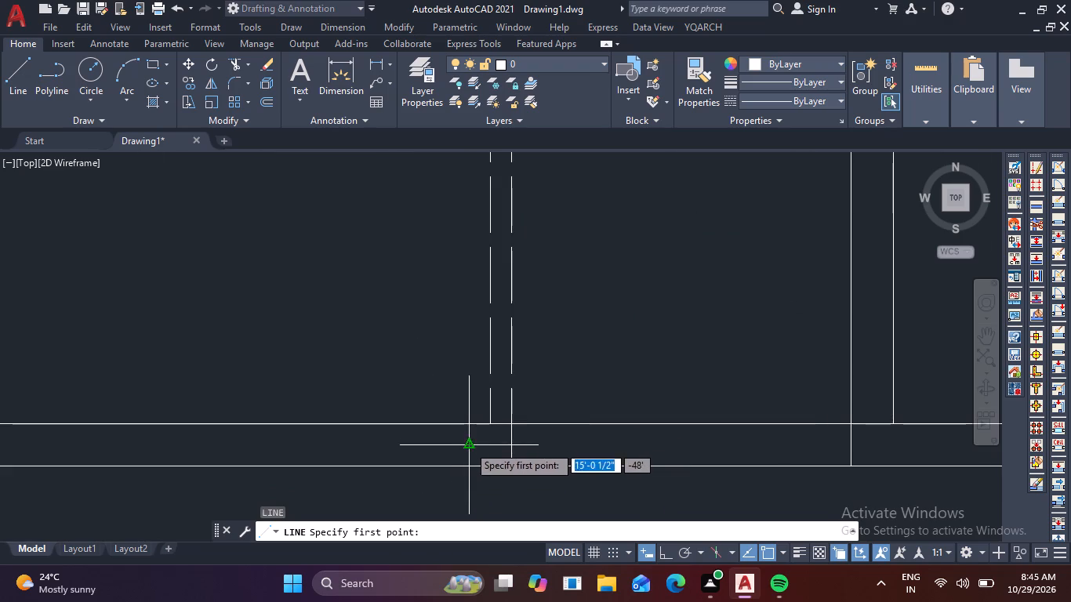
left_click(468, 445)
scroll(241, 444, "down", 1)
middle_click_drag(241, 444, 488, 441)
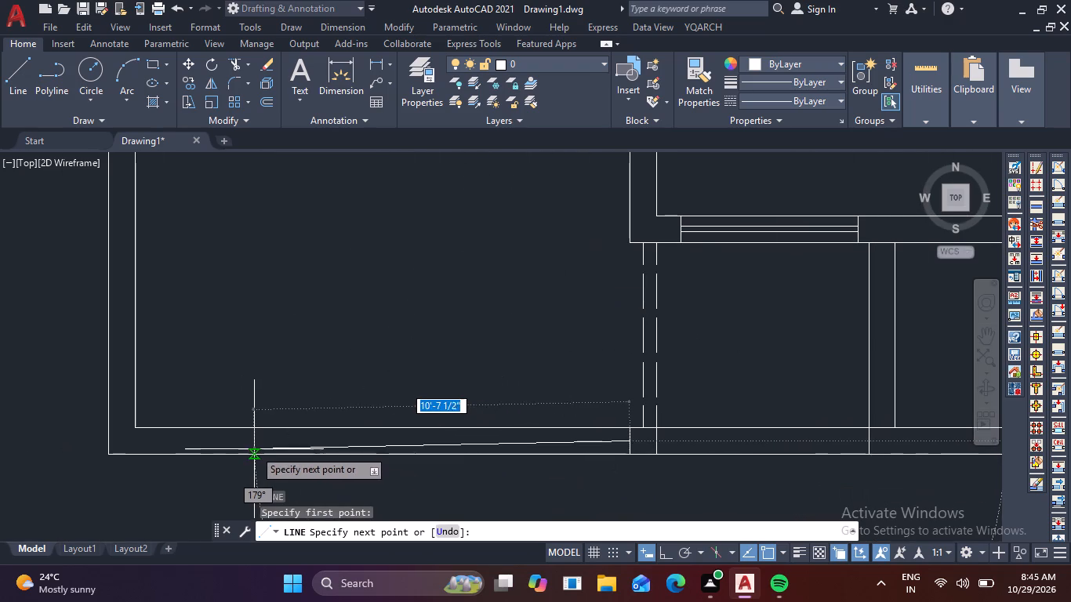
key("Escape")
Draw a 9" vertical line across the bottom wall, extending the left outer wall's inner face to the outer edge.
type("l")
key("space")
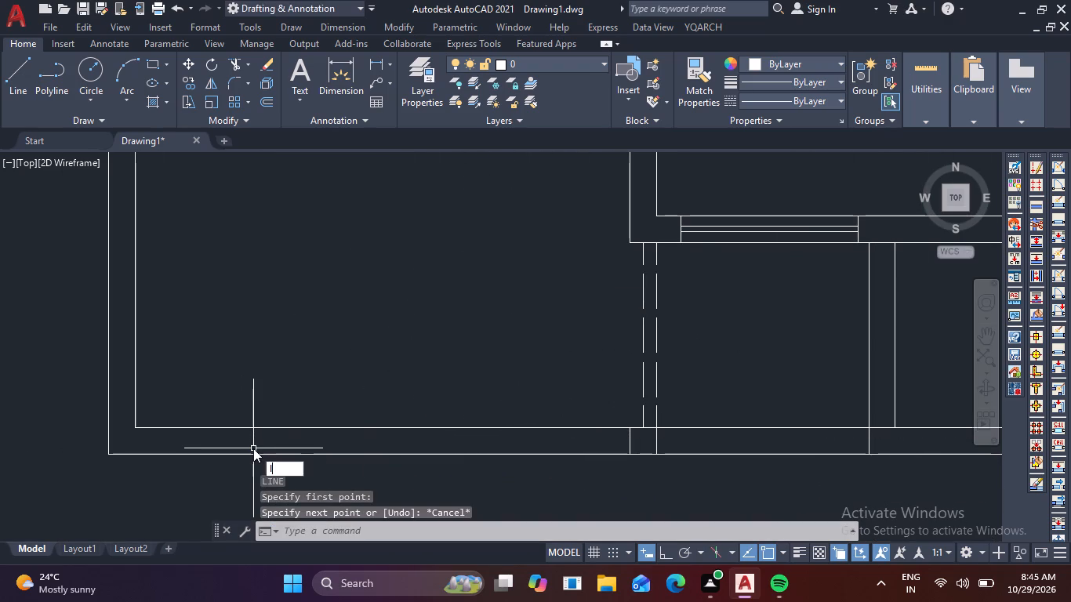
left_click(136, 424)
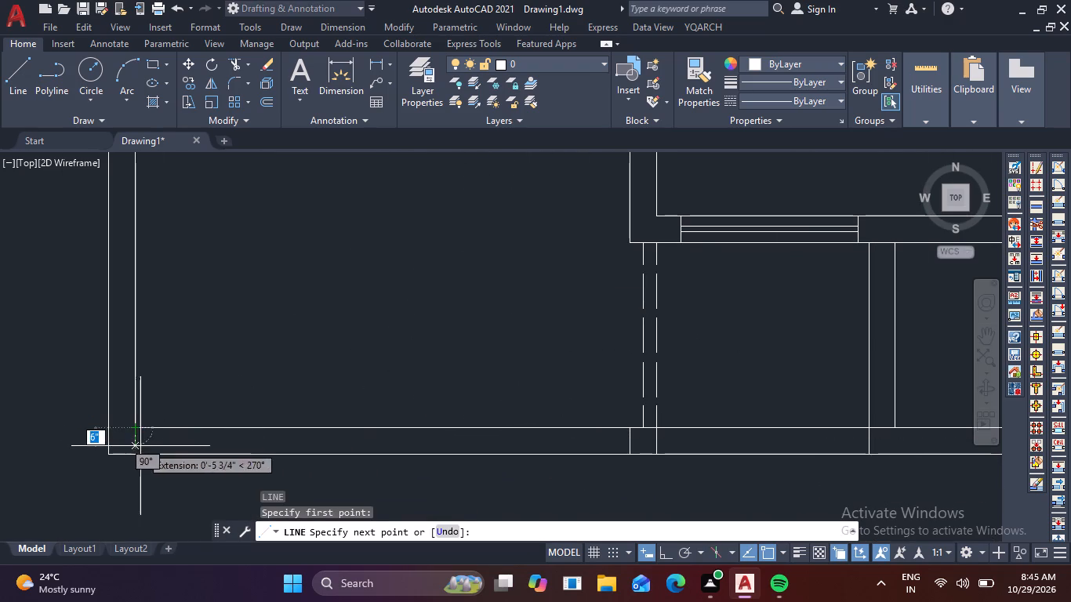
left_click(134, 457)
key("space")
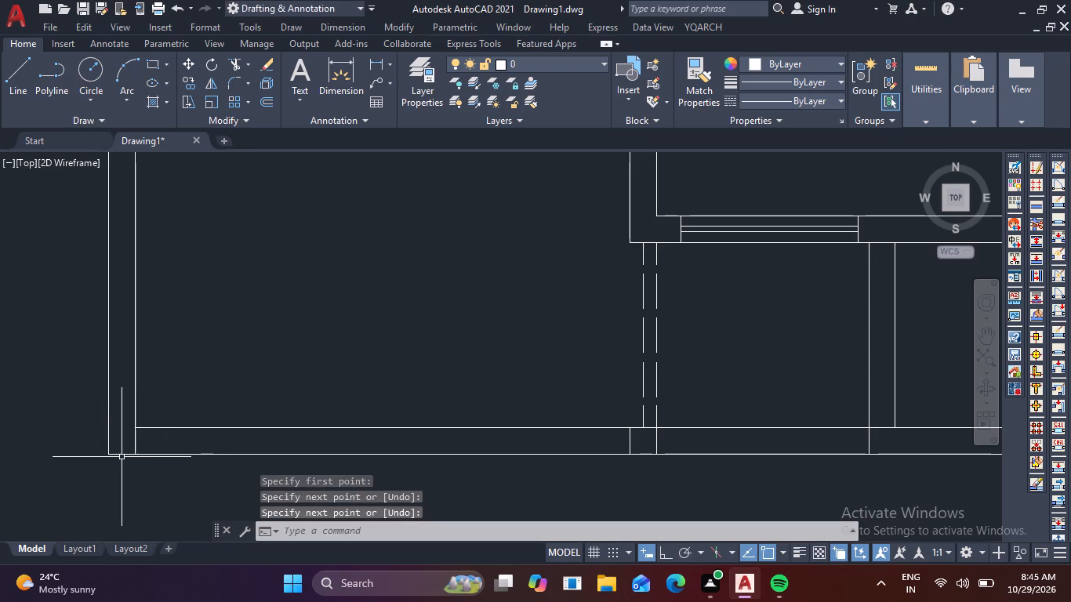
Draw a 14' horizontal centre line inside the large left room's bottom wall, between the short vertical end lines.
key("space")
left_click(136, 444)
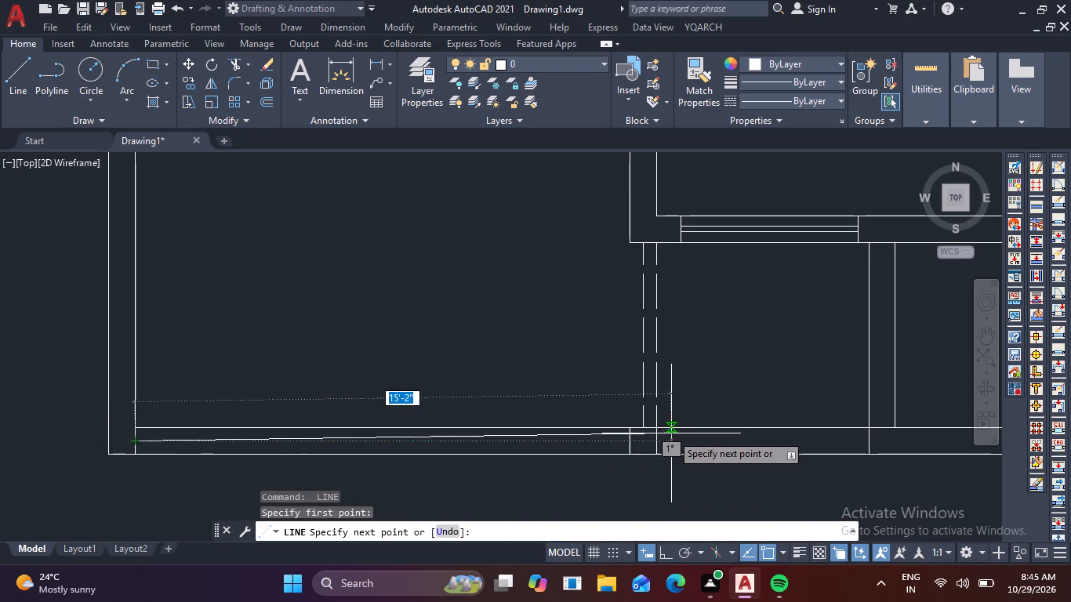
left_click(630, 446)
key("space")
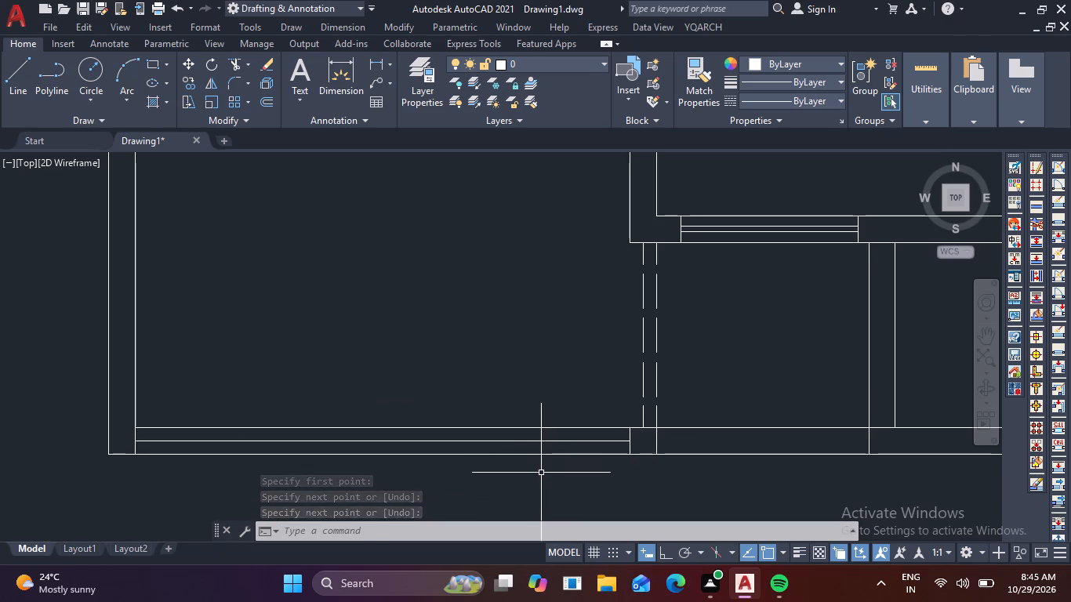
Draw two closely spaced 9" vertical lines across the large left room's bottom wall, roughly a third along from its left corner.
type("l")
key("space")
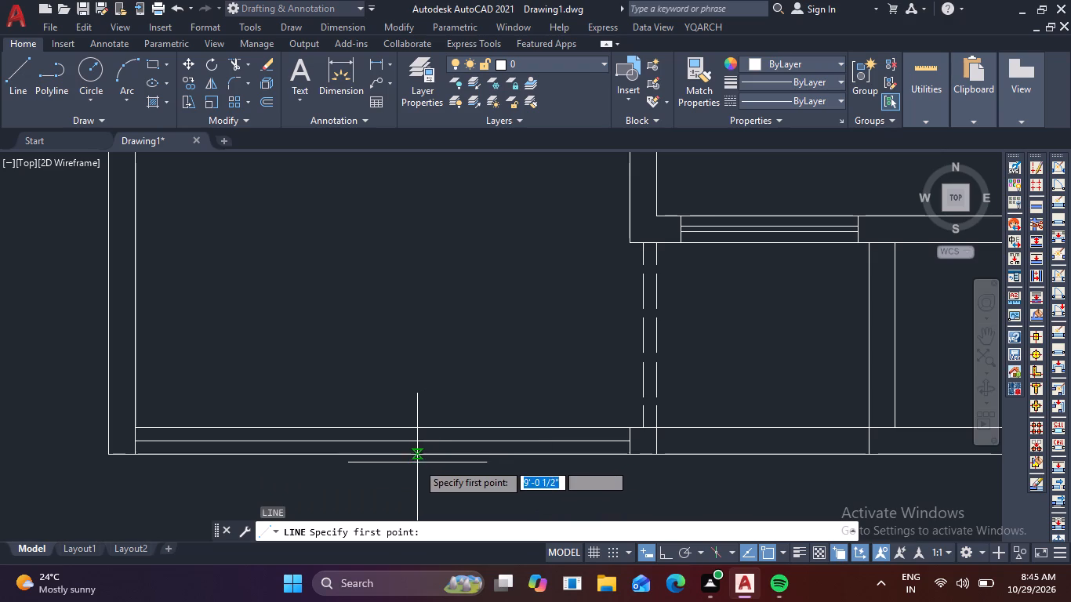
scroll(343, 439, "up", 1)
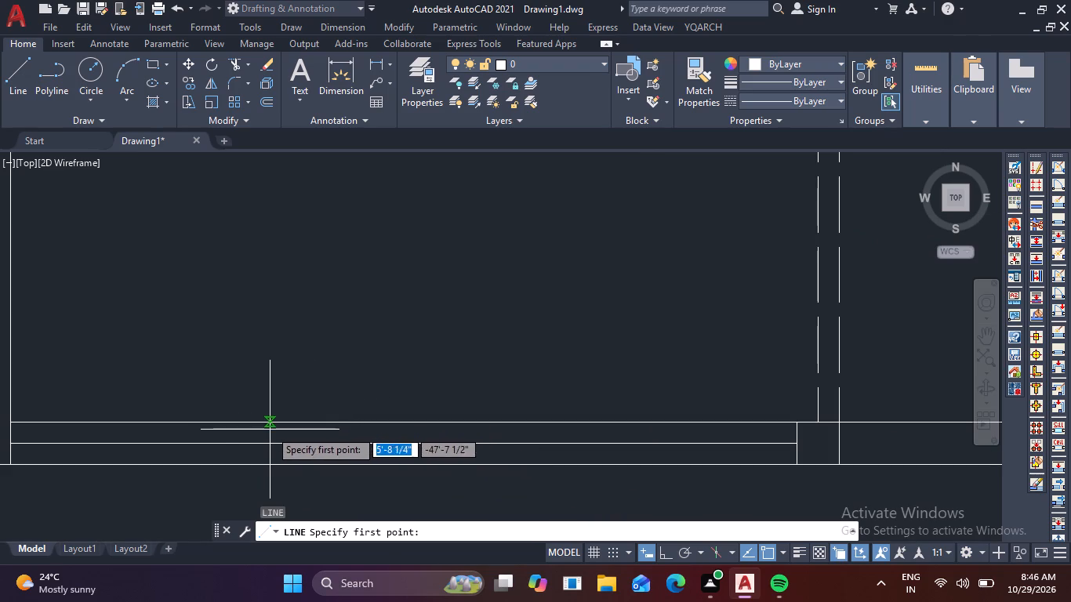
left_click(263, 422)
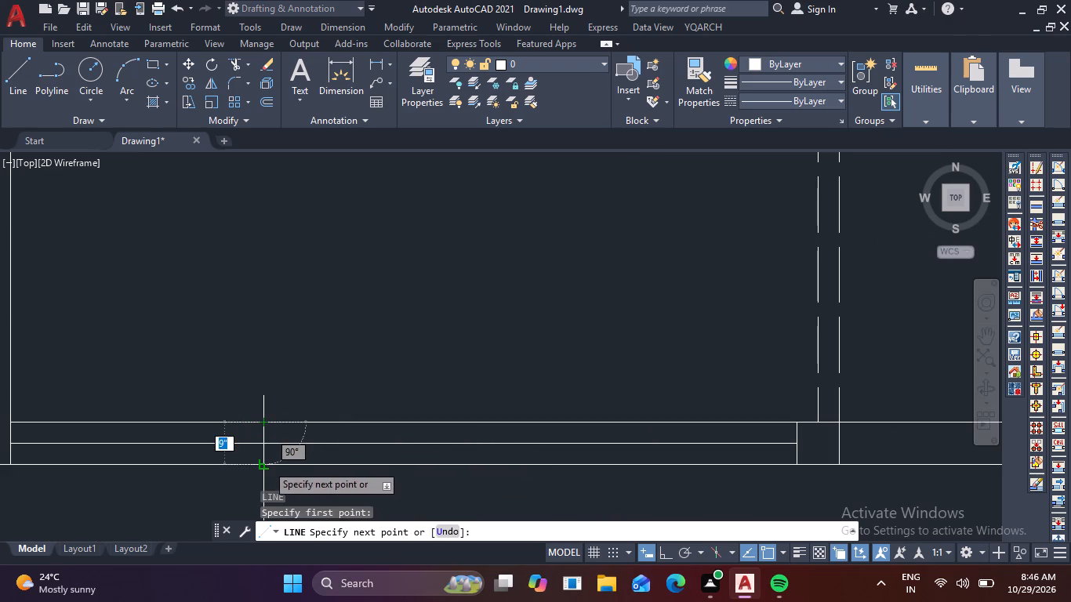
left_click(267, 468)
key("space")
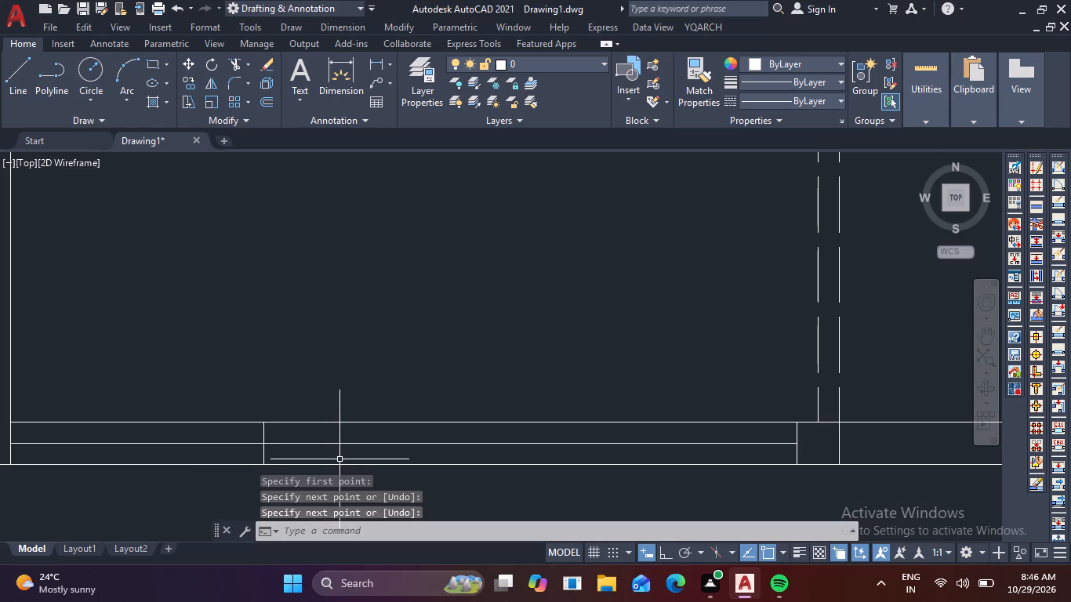
scroll(263, 445, "down", 1)
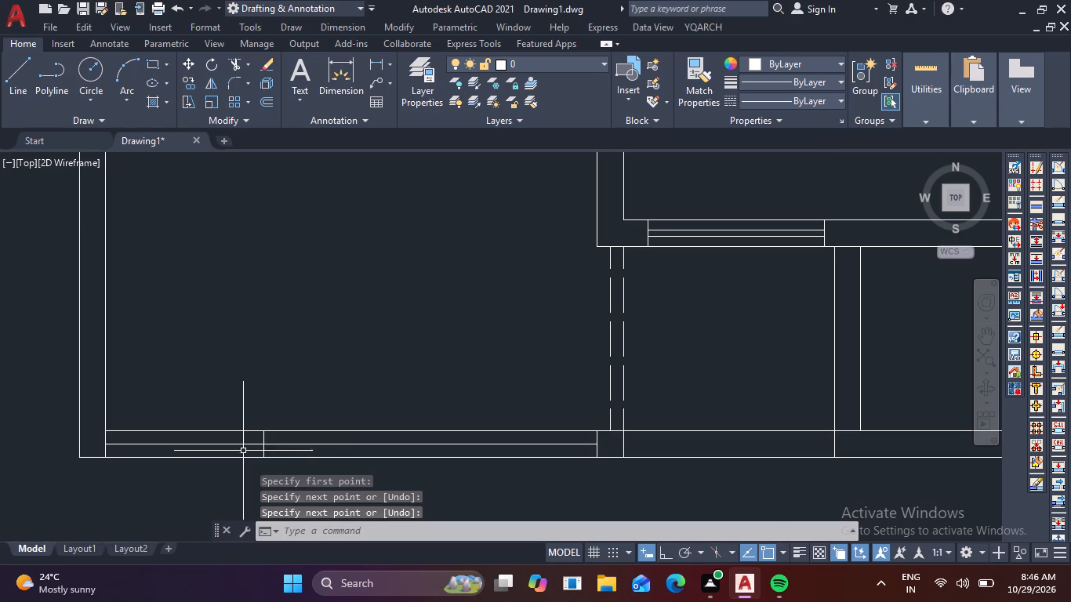
scroll(241, 441, "up", 1)
key("space")
left_click(244, 426)
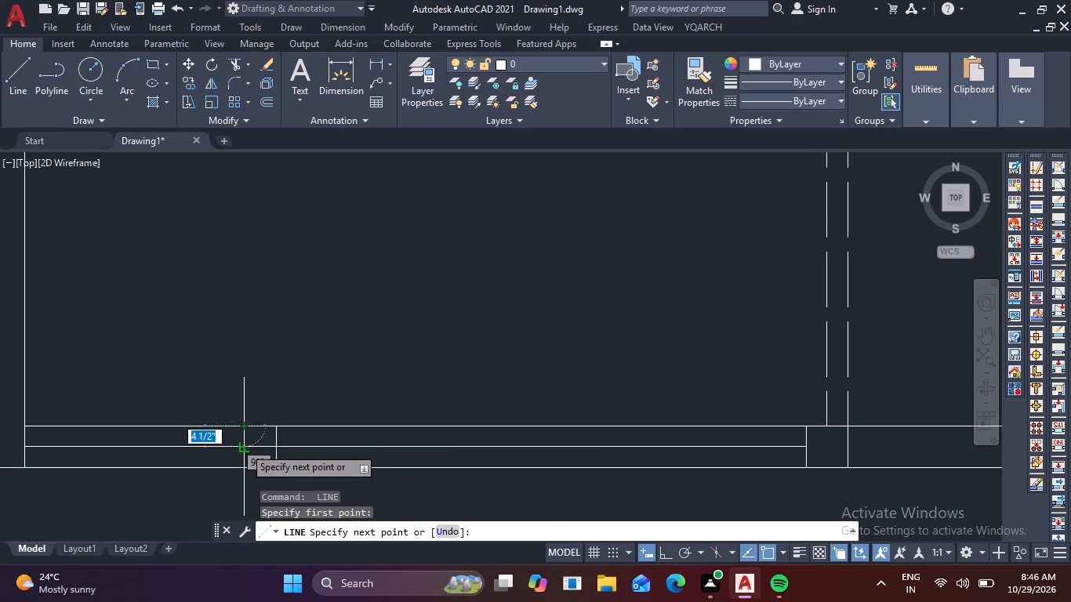
left_click(242, 471)
key("space")
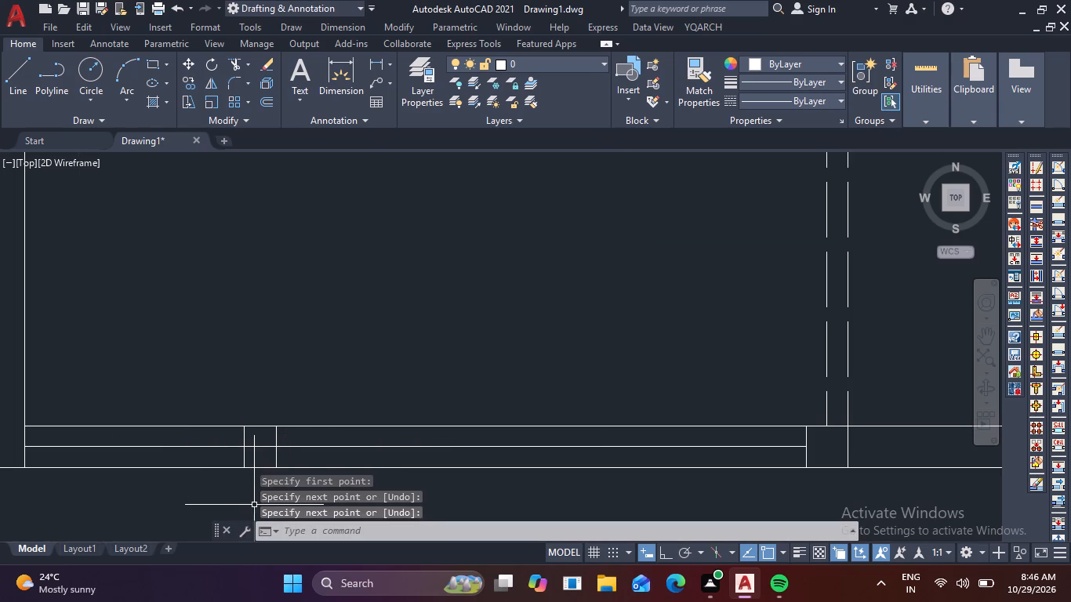
Trim the centre line inside the small pillar and both bottom wall faces on either side of it.
key("t")
key("r")
key("space")
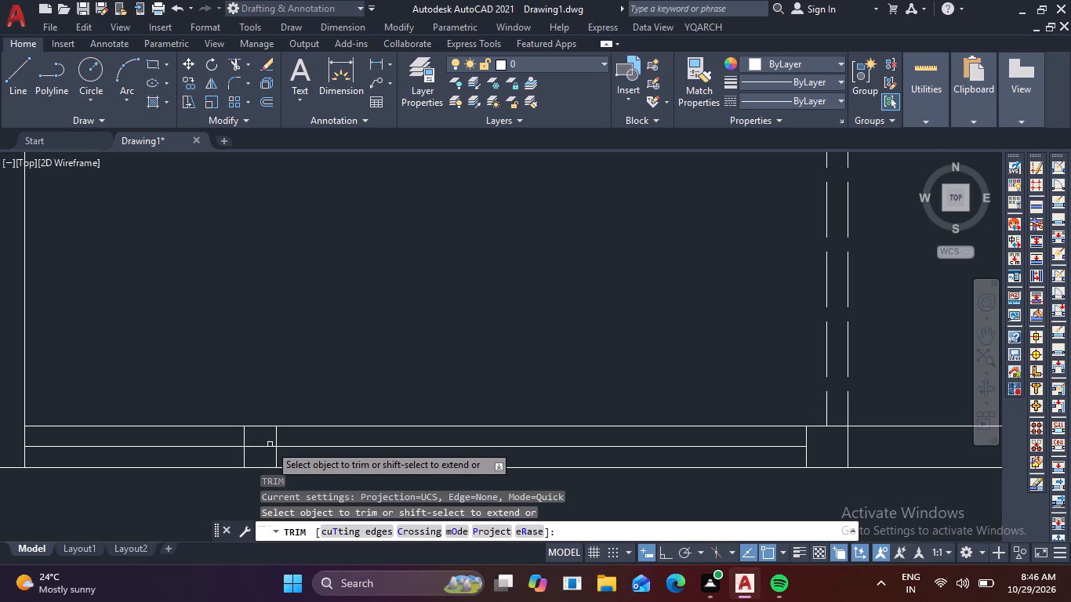
left_click(266, 448)
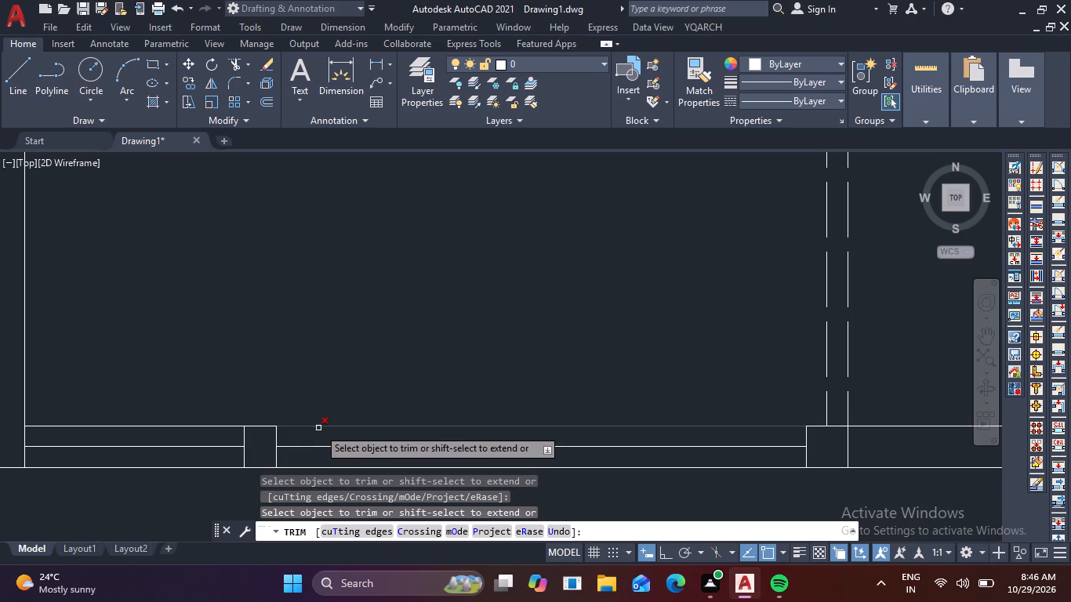
left_click(318, 428)
left_click(338, 467)
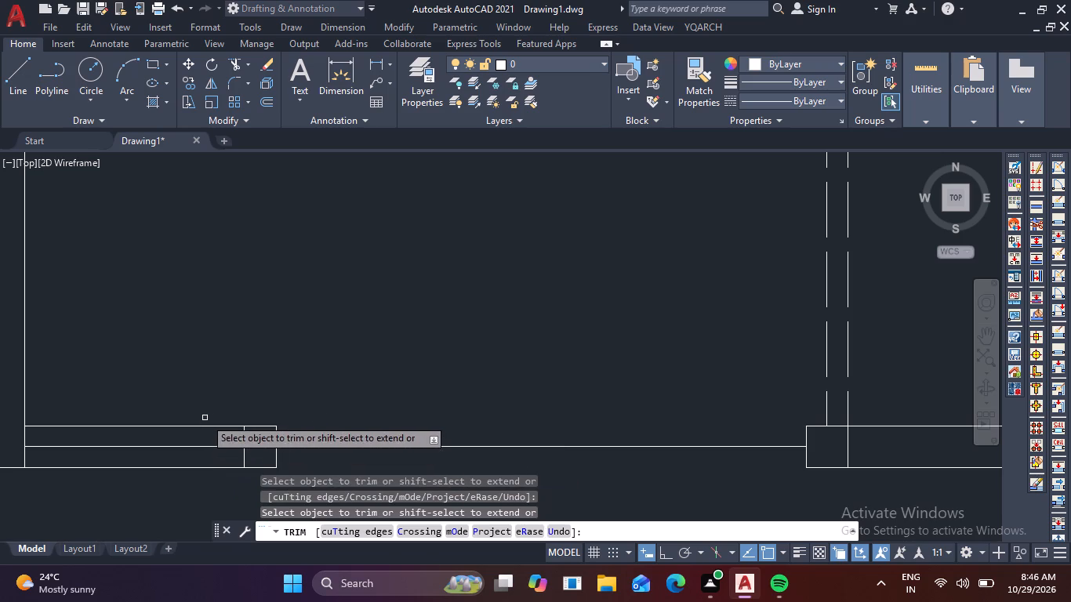
left_click(206, 426)
left_click(210, 466)
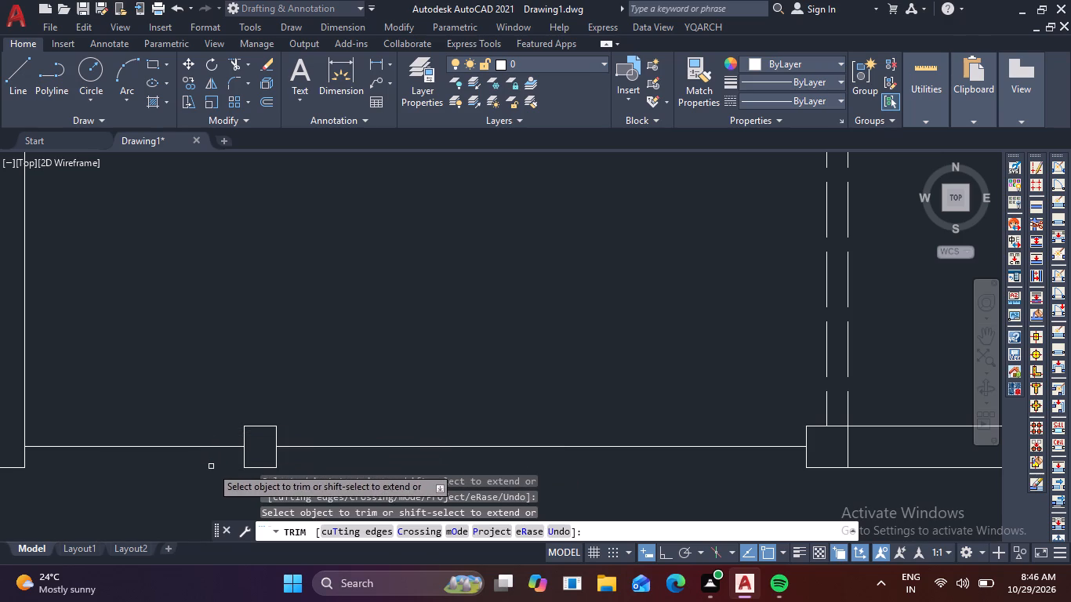
key("Escape")
Draw two 9" vertical jamb lines across the bottom wall of the small bottom-right room to mark an opening.
scroll(396, 310, "down", 2)
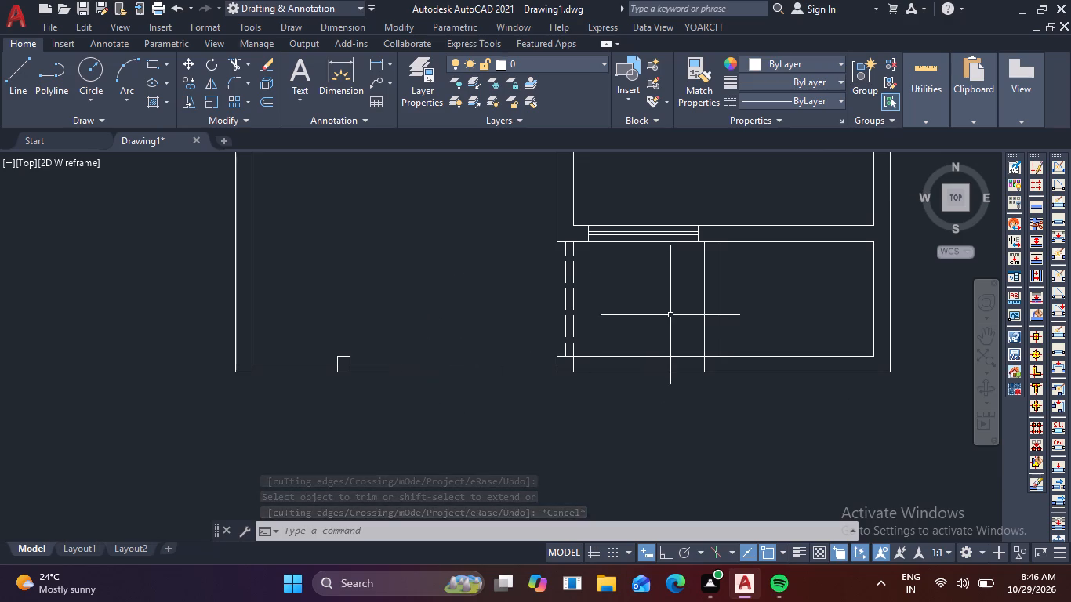
scroll(803, 365, "up", 1)
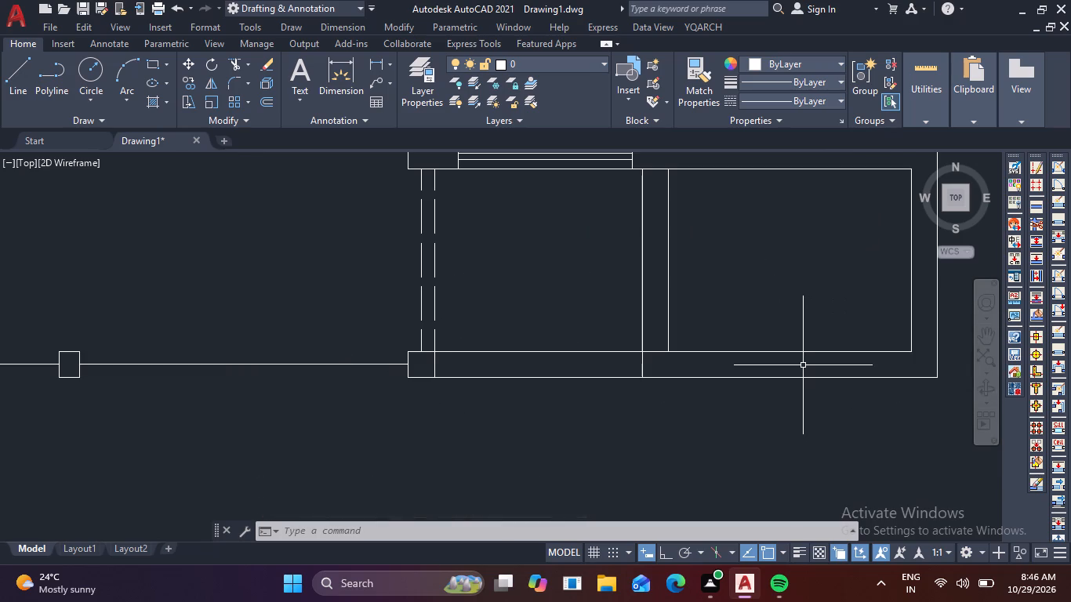
middle_click_drag(801, 321, 645, 370)
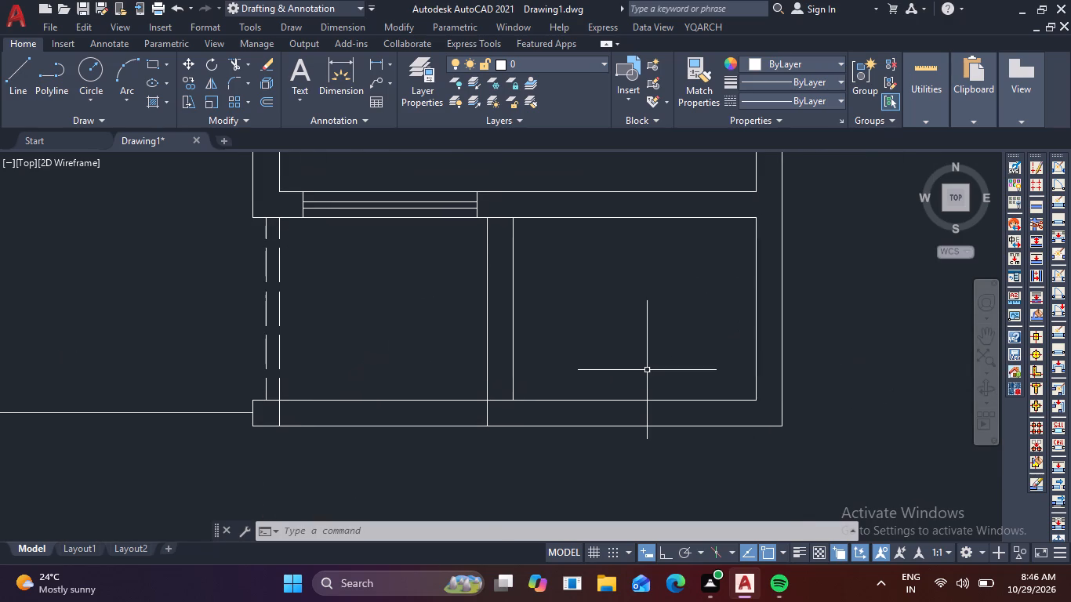
key("l")
key("space")
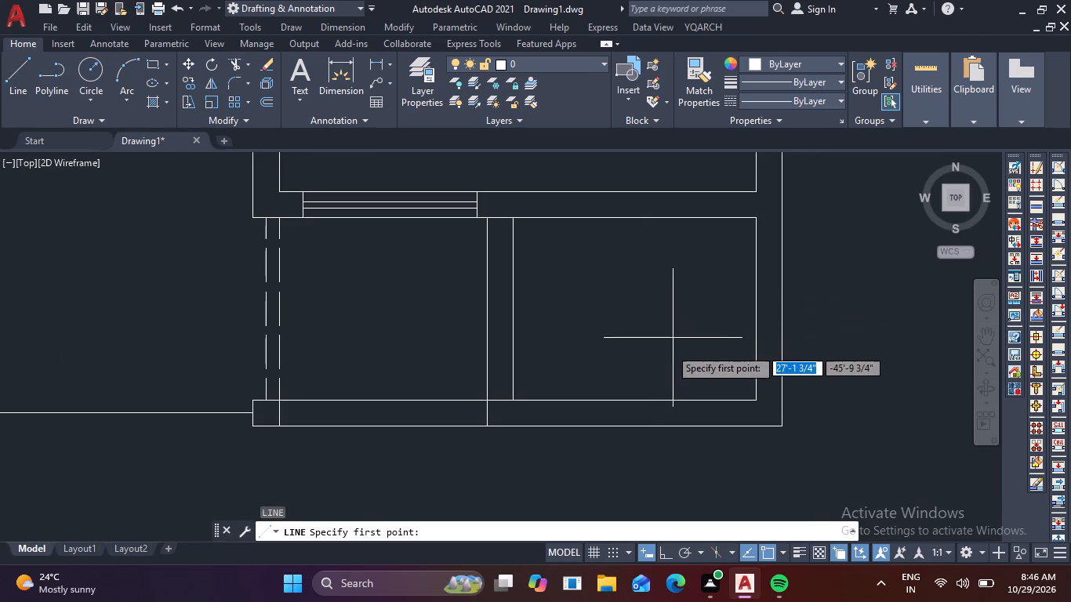
left_click(574, 403)
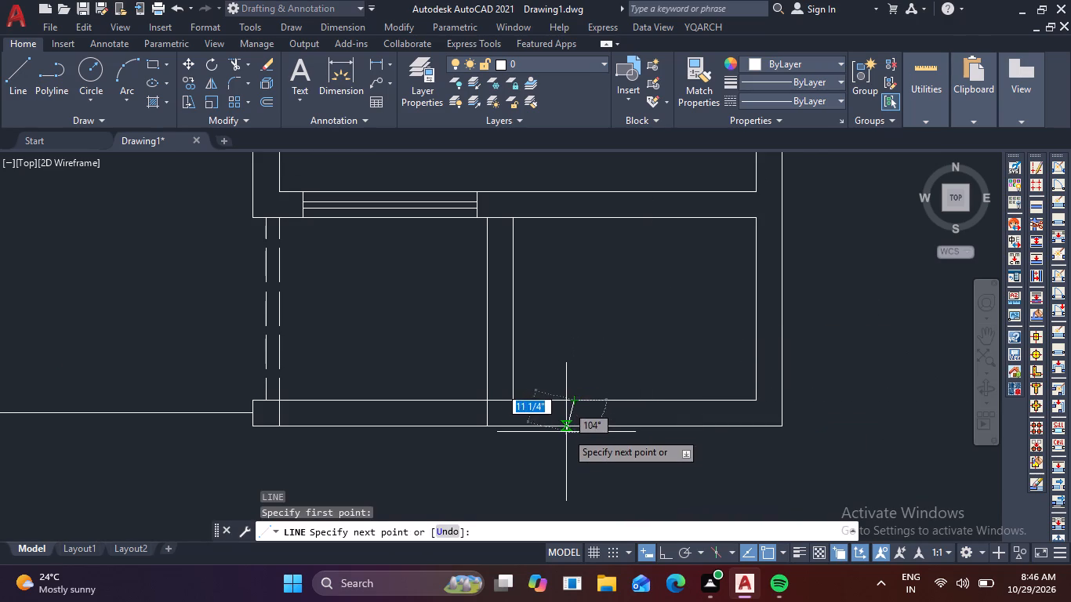
left_click(574, 426)
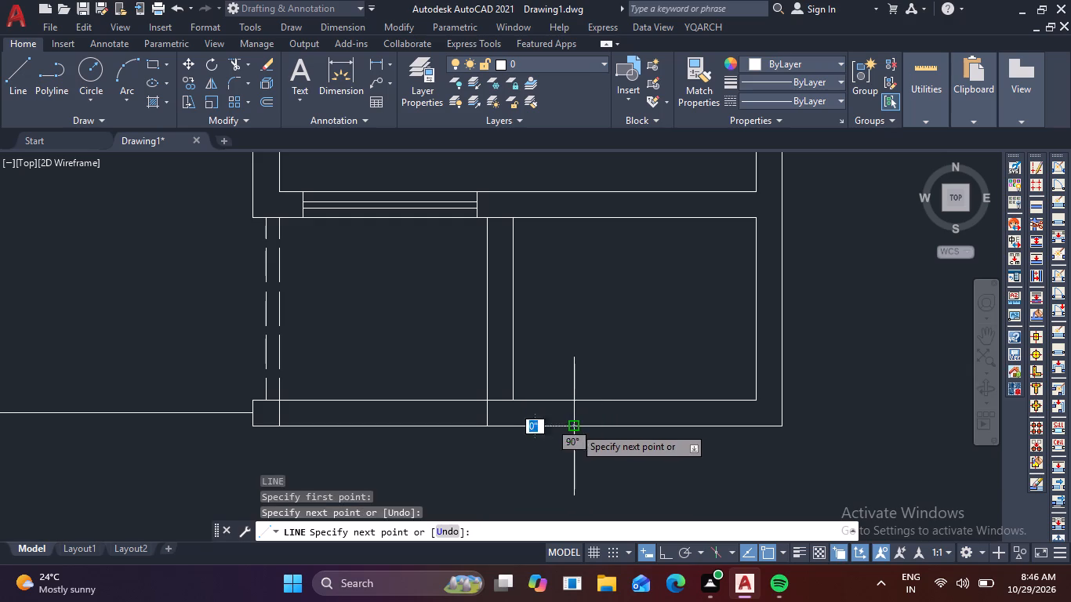
key("space")
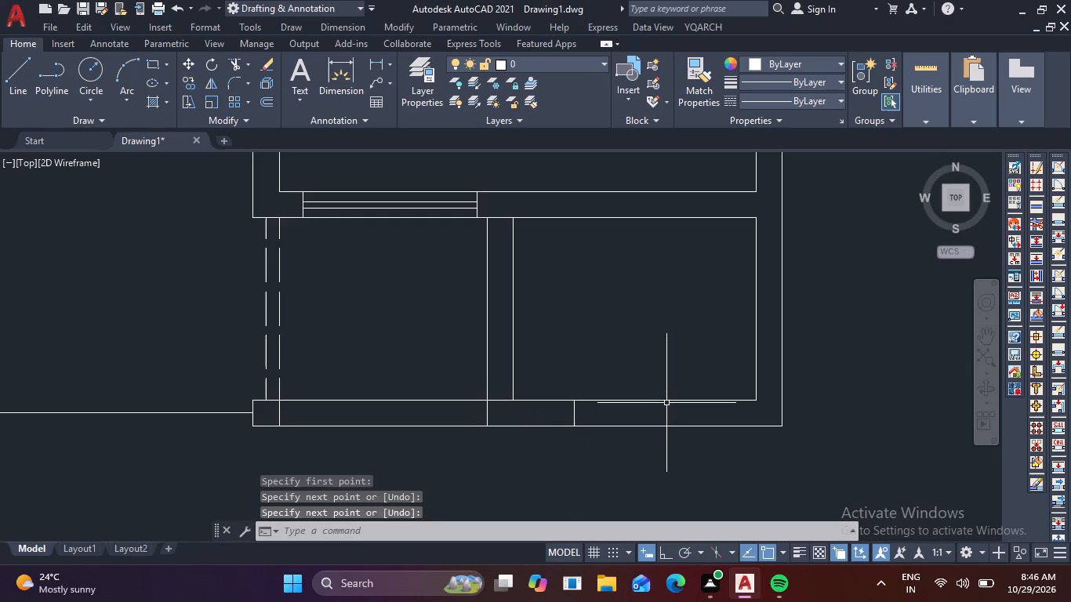
key("space")
left_click(666, 403)
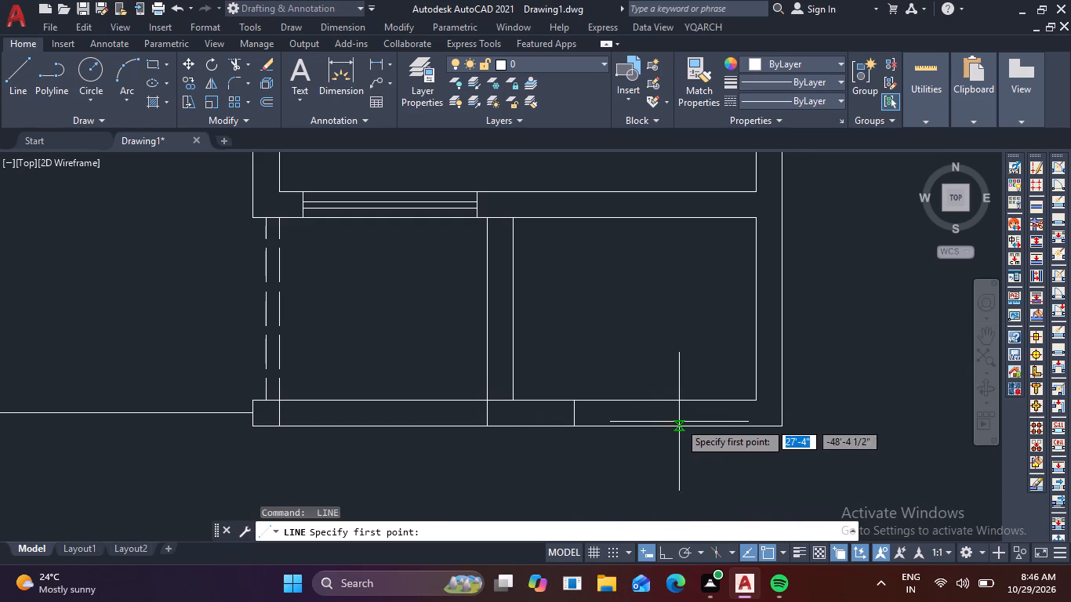
key("space")
key("space")
key("space")
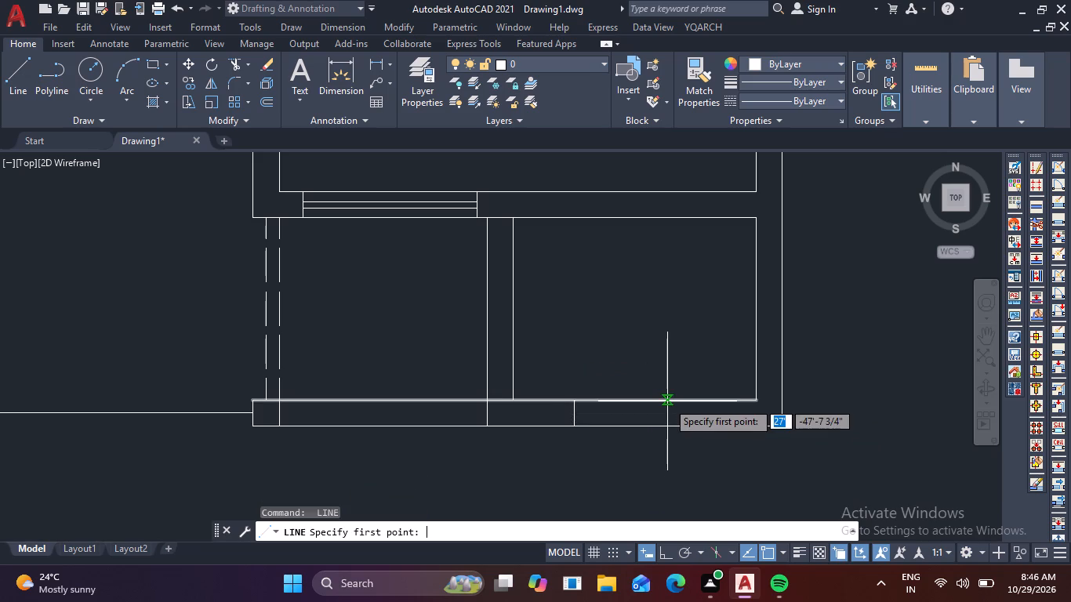
left_click(667, 401)
left_click(670, 428)
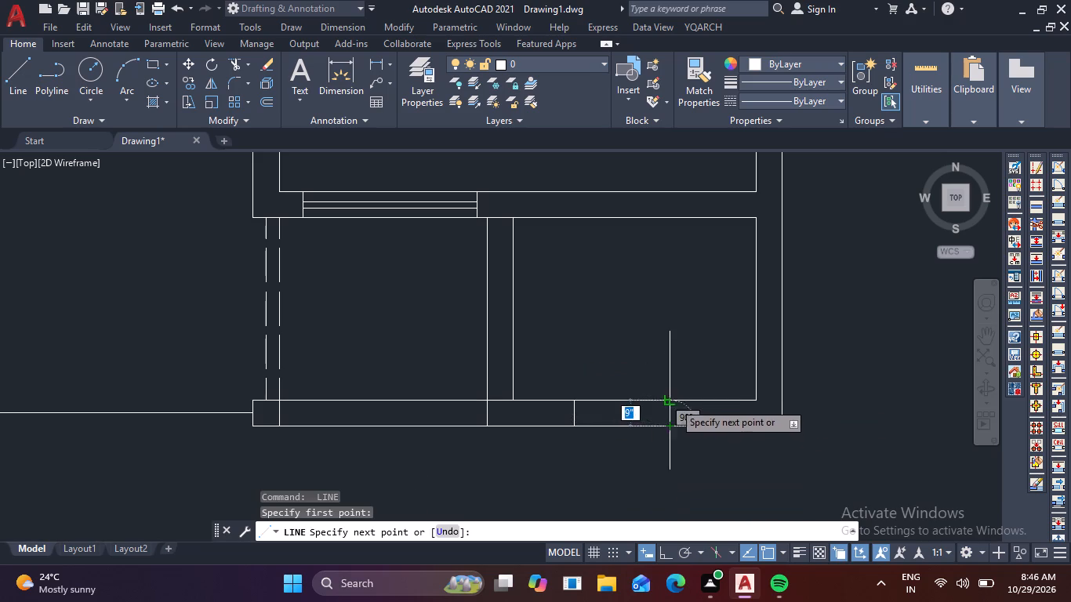
left_click(670, 398)
key("space")
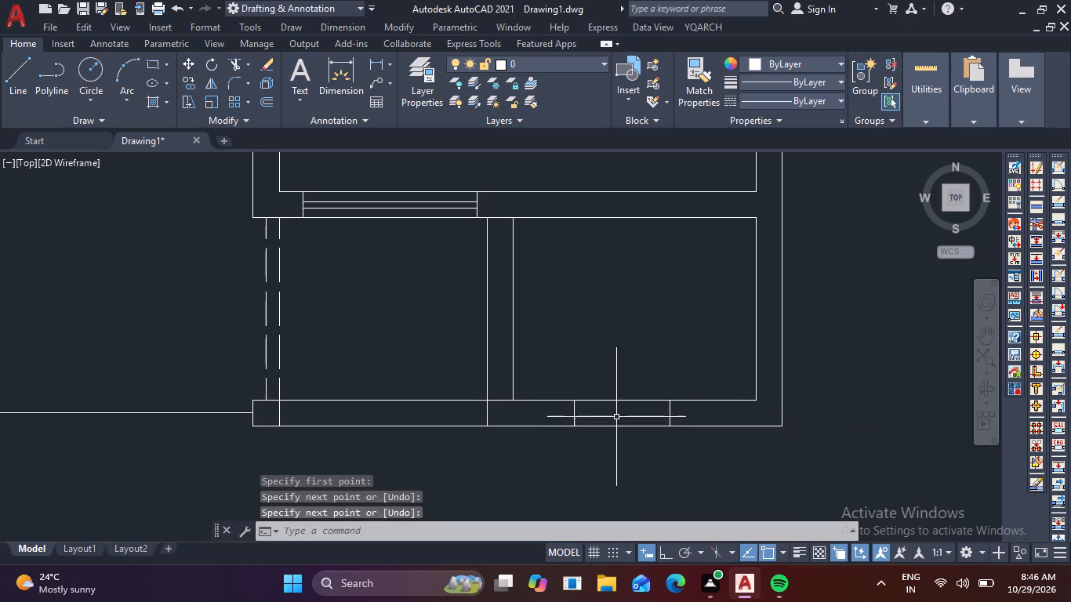
Draw a horizontal centre line between the midpoints of the new opening's two jamb lines.
key("space")
left_click(577, 416)
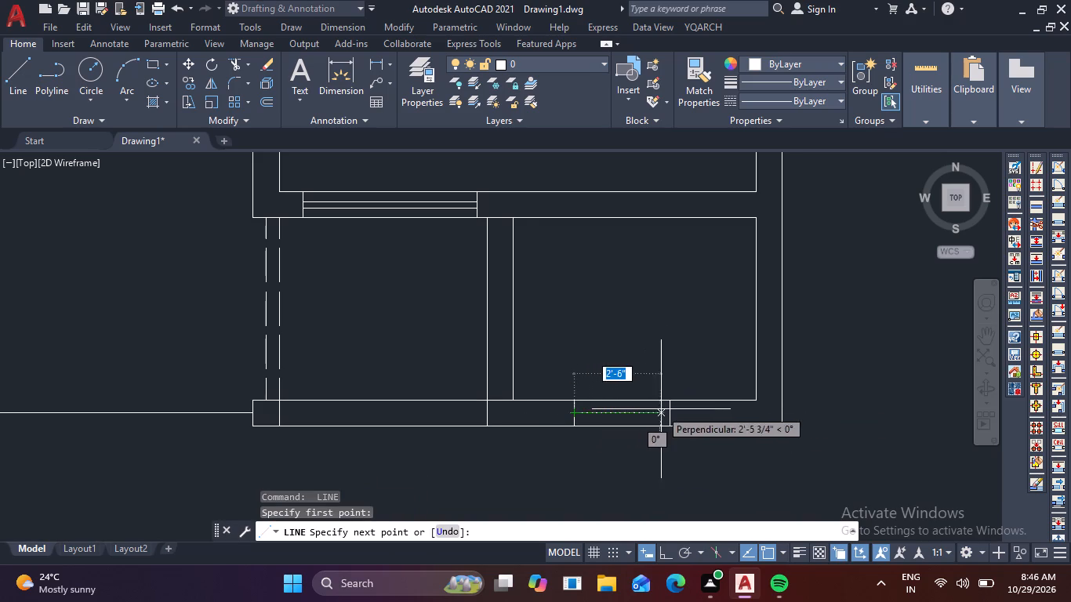
left_click(666, 409)
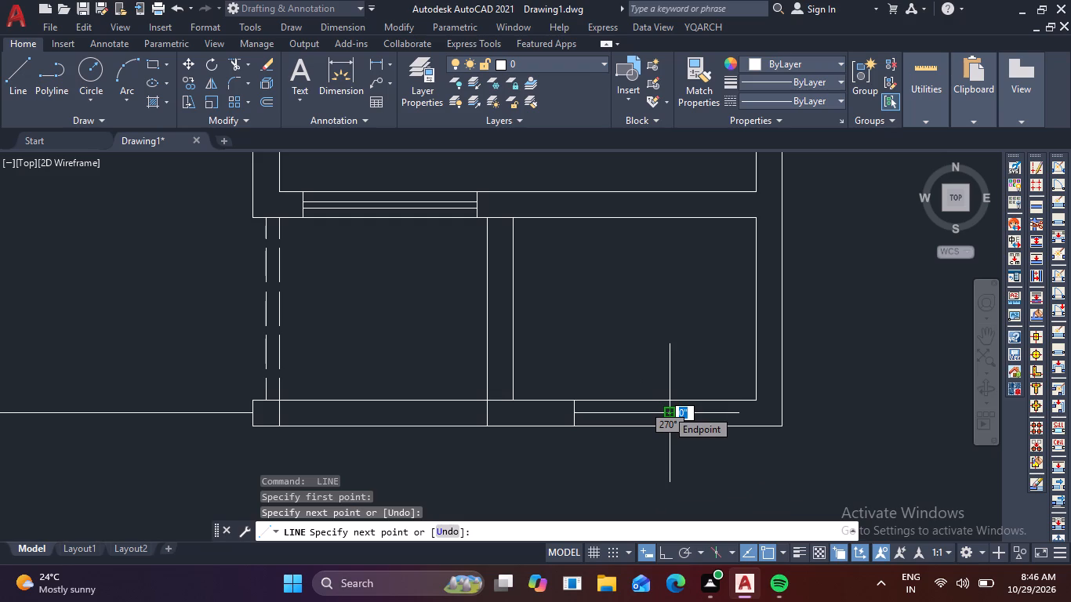
key("space")
Offset the opening's centre line 1" to both sides, above and below.
scroll(651, 414, "up", 2)
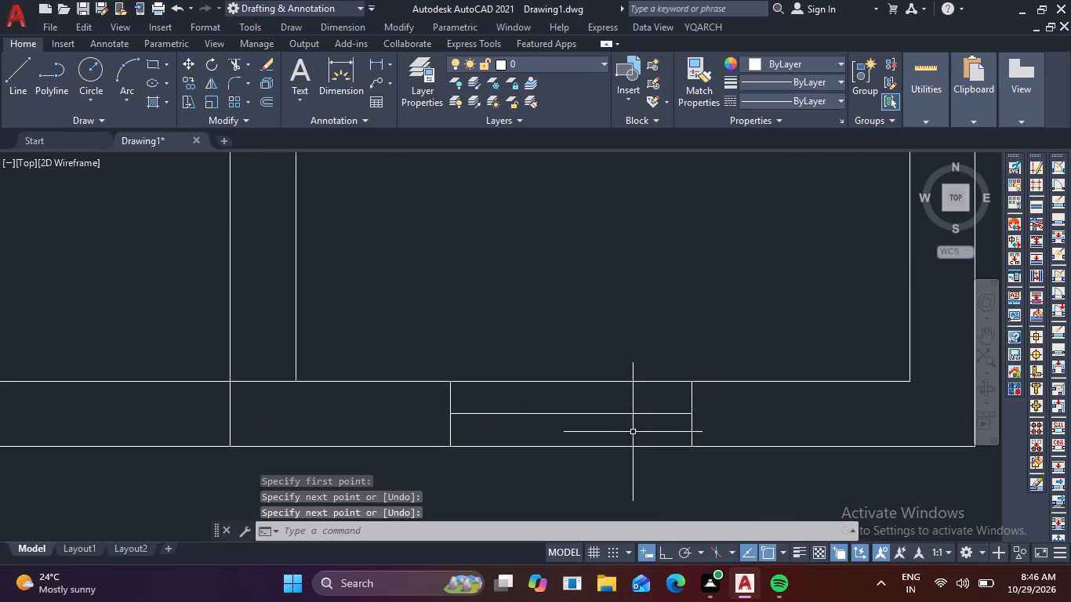
type("o 1")
key("space")
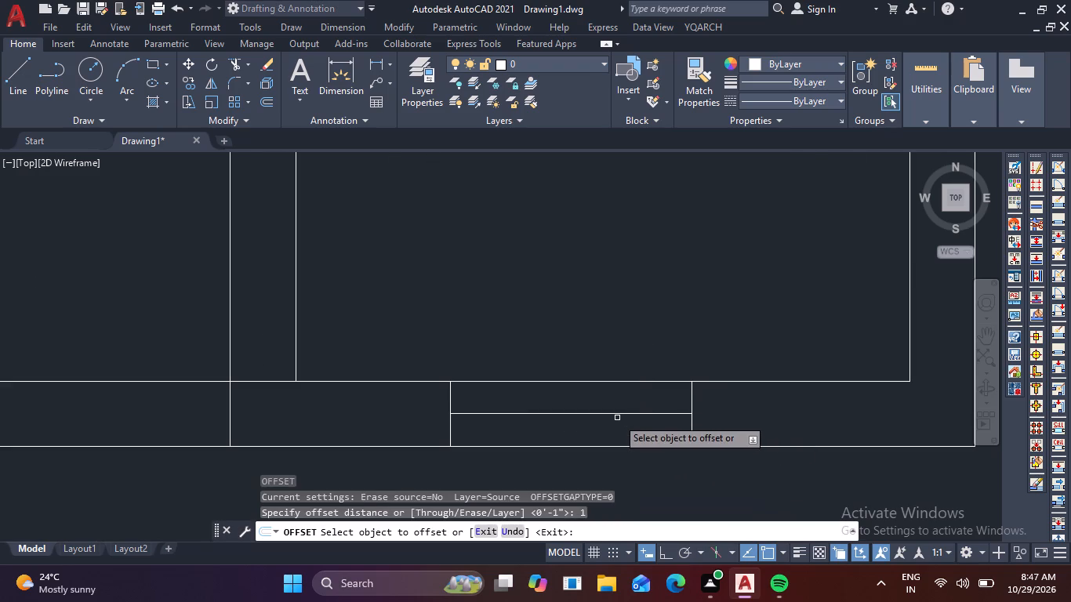
left_click(620, 412)
left_click(619, 396)
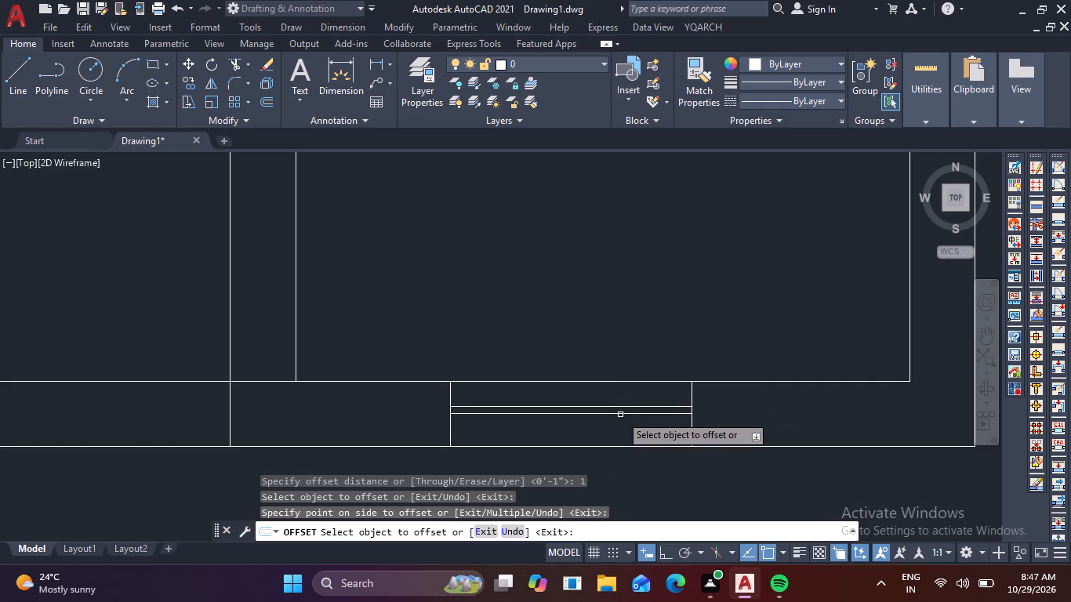
left_click(620, 415)
left_click(620, 454)
key("Escape")
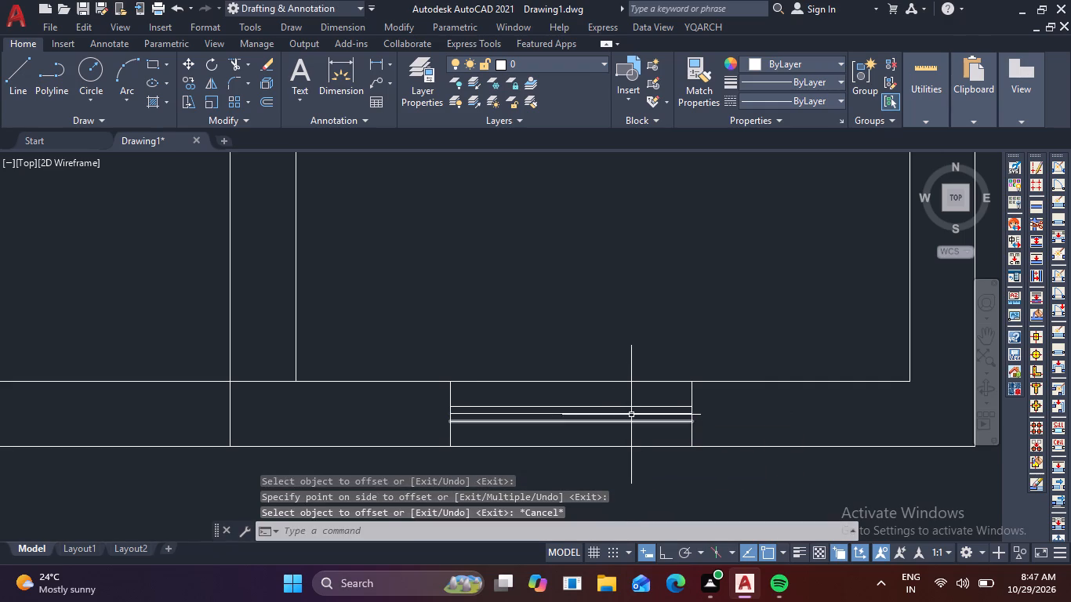
Delete the original middle line of the opening, keeping the two offset lines.
left_click(631, 415)
key("Delete")
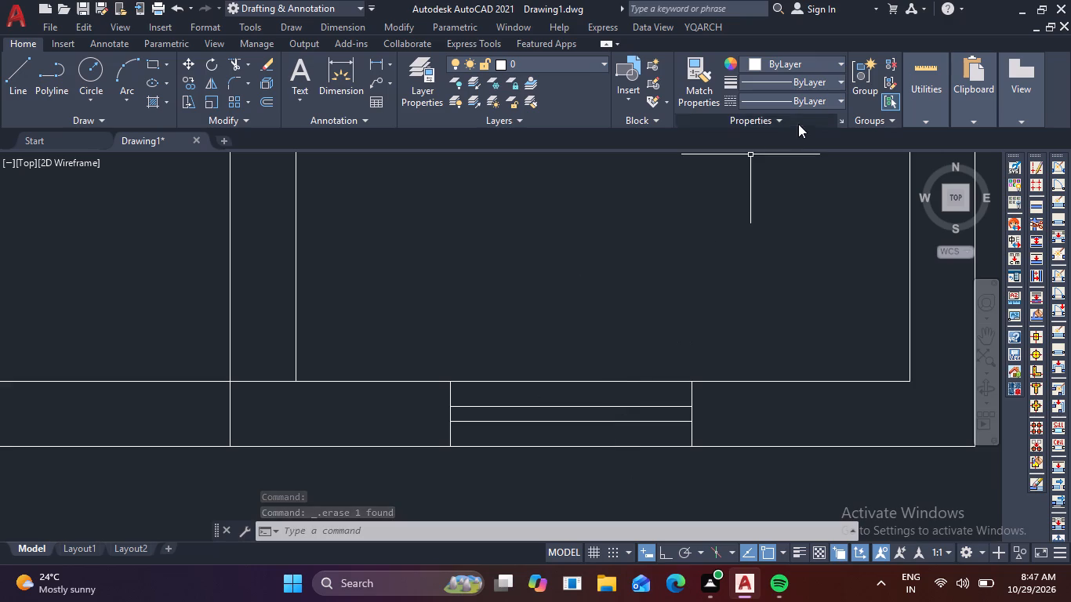
key("Escape")
scroll(663, 284, "down", 3)
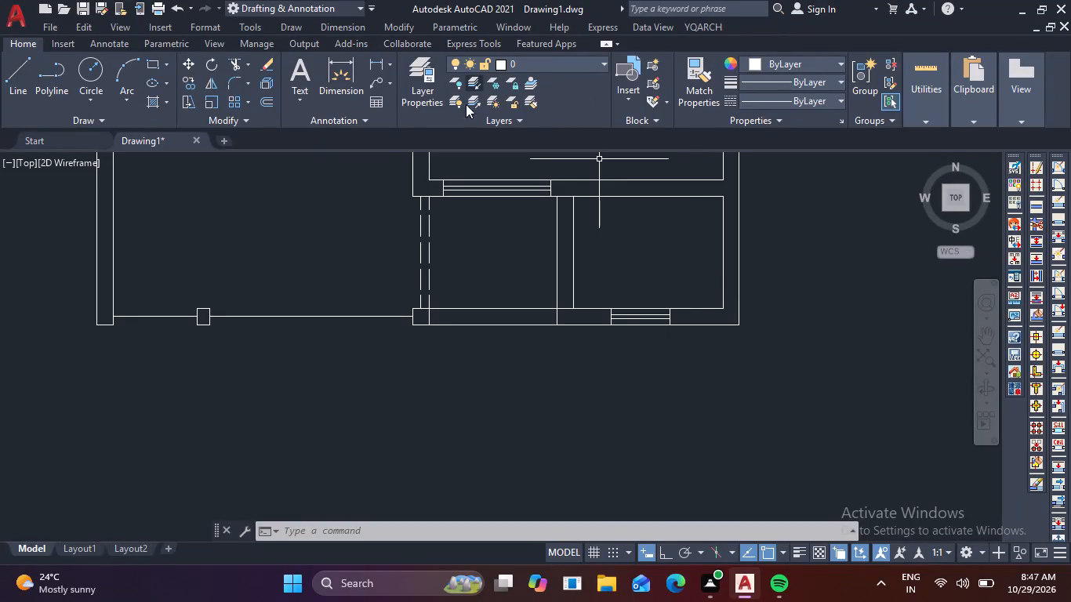
Draw two vertical jamb lines across the wall above the large bottom-left room, marking an opening near its left end.
scroll(465, 229, "down", 1)
middle_click_drag(395, 216, 394, 356)
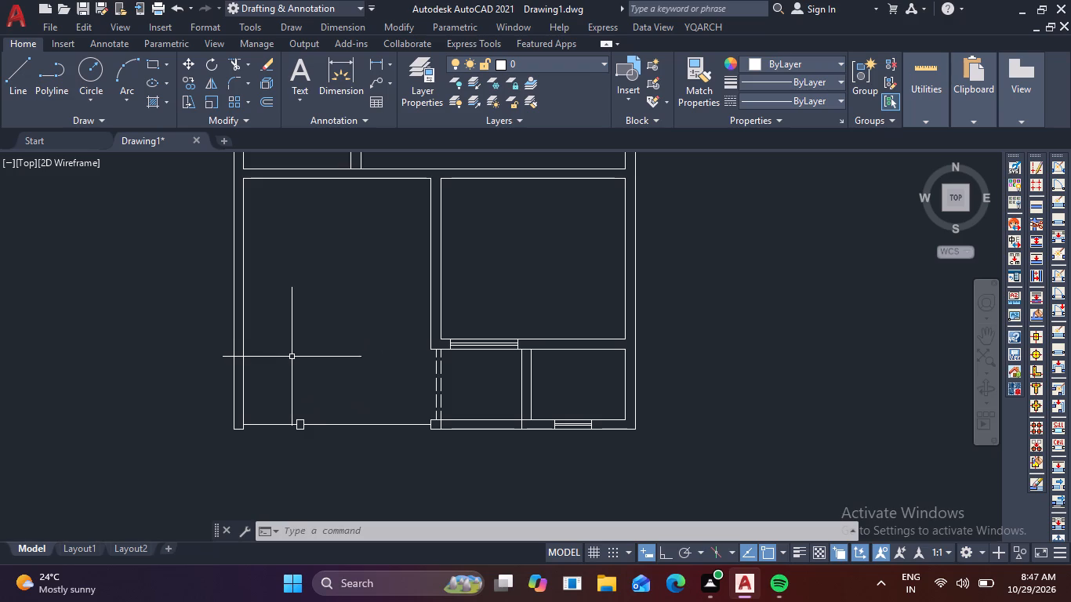
middle_click_drag(292, 246, 304, 335)
scroll(290, 277, "up", 2)
type("l")
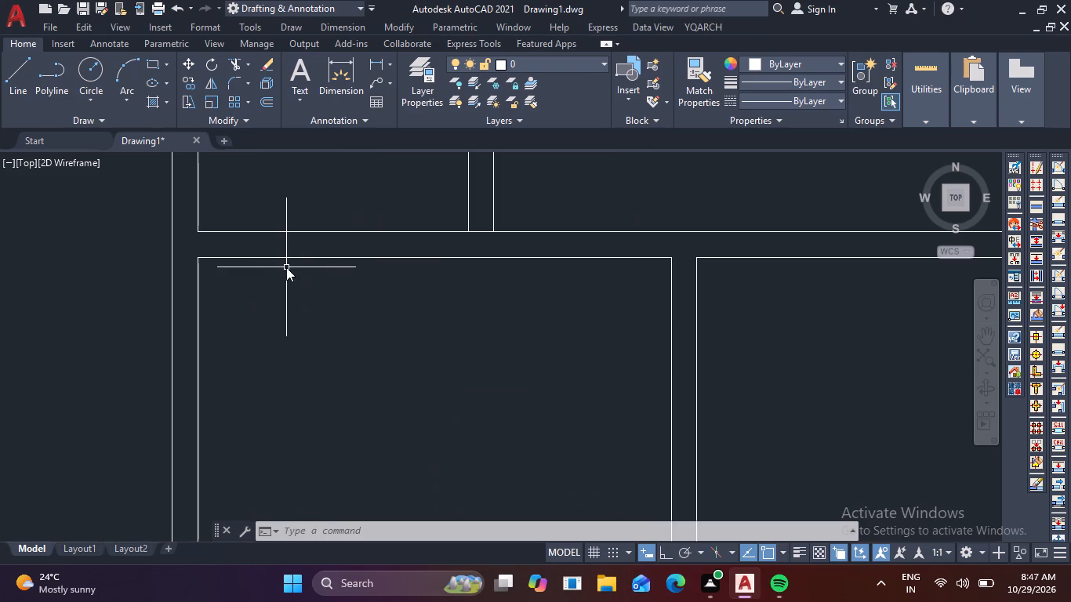
key("space")
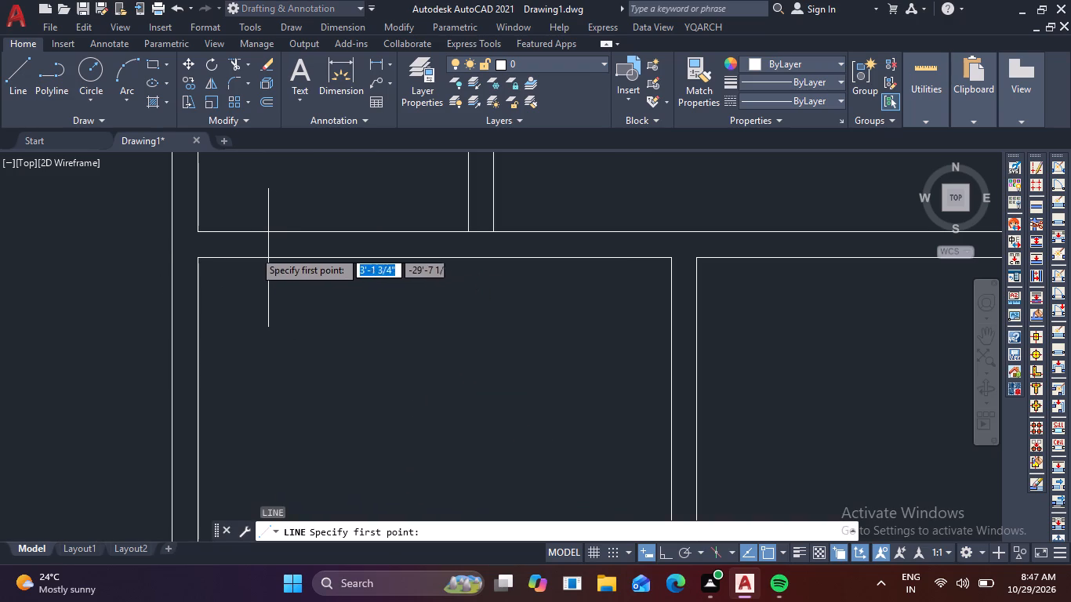
scroll(242, 232, "up", 1)
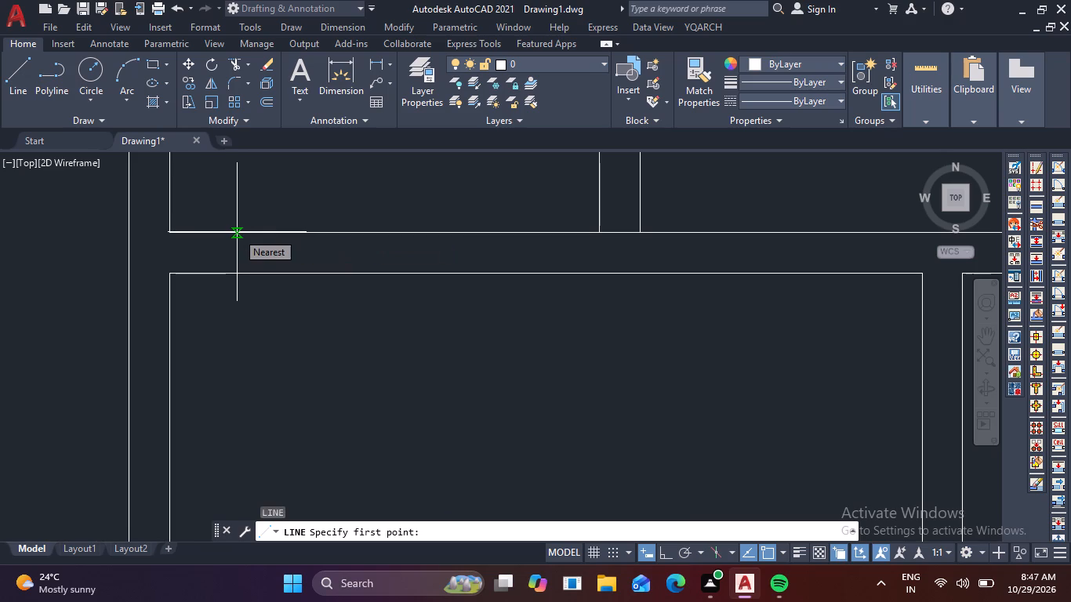
left_click(235, 234)
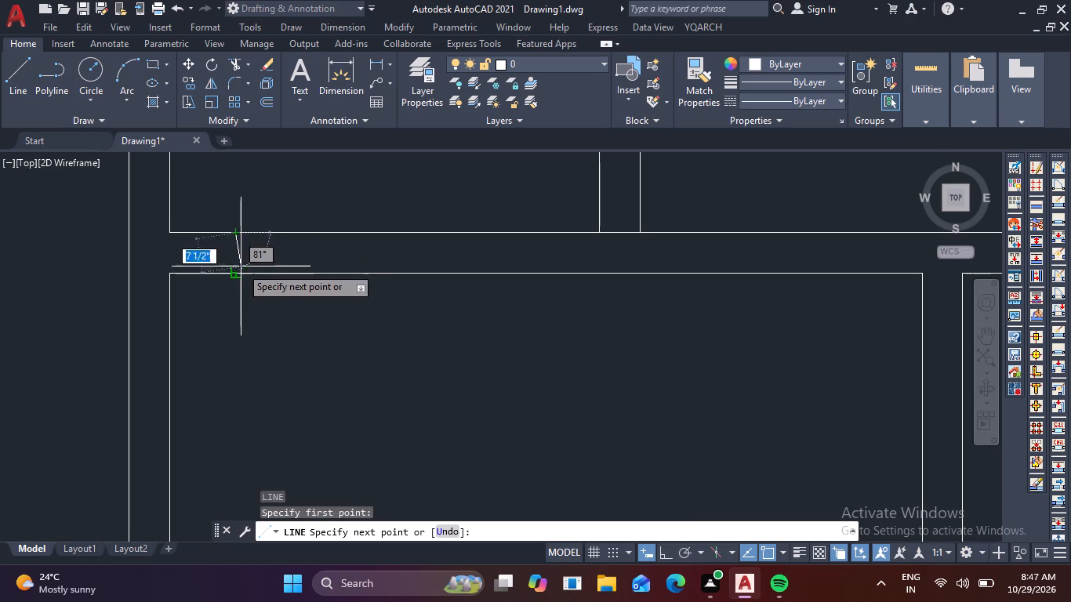
left_click(234, 276)
key("space")
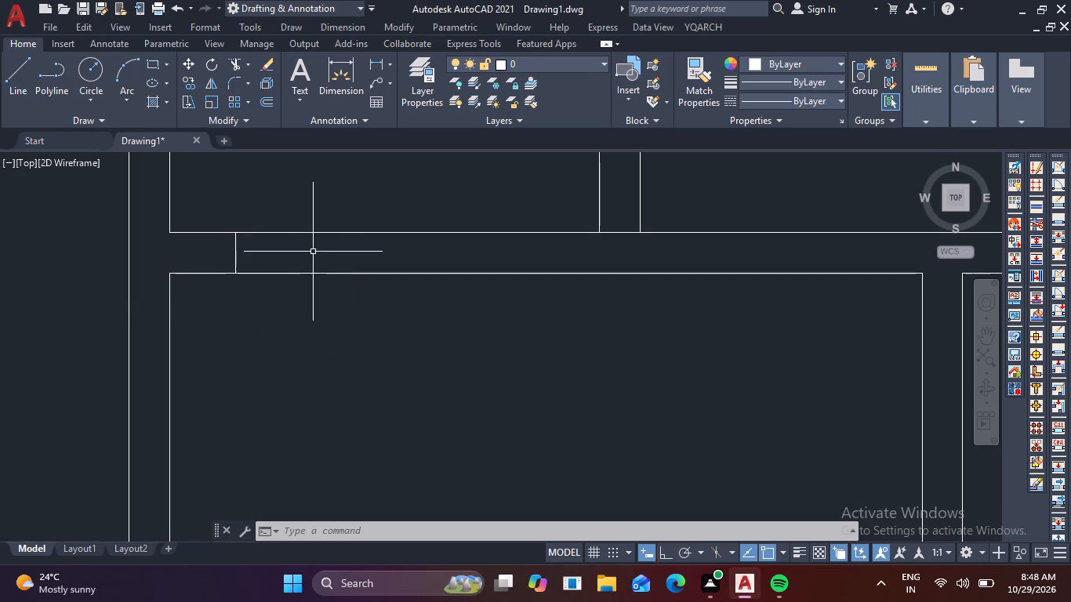
key("space")
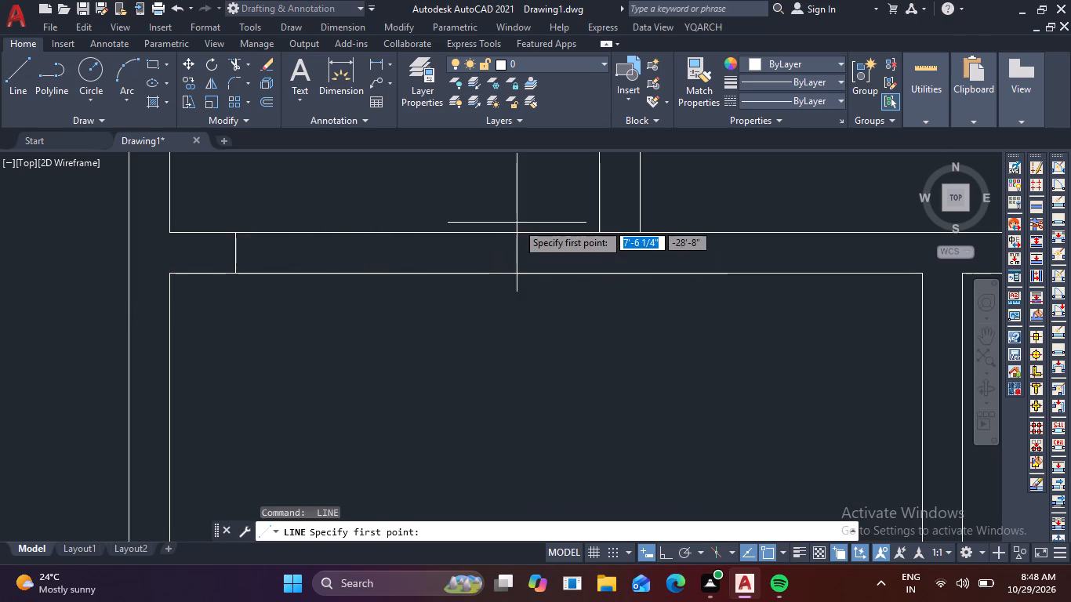
left_click(503, 232)
left_click(504, 271)
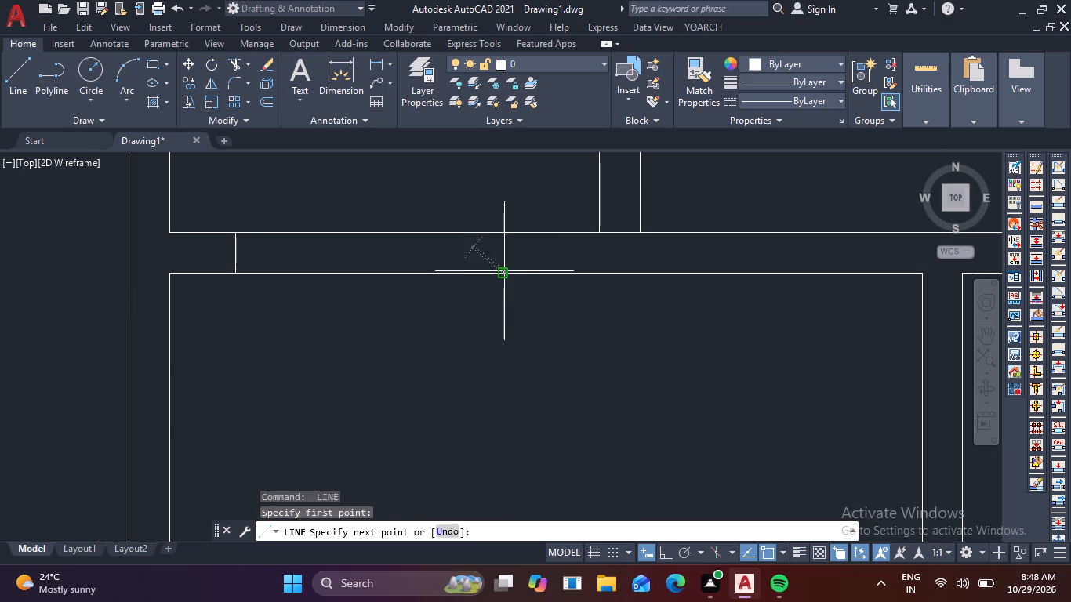
key("space")
Draw a horizontal centre line between the midpoints of the new opening's two jamb lines.
key("space")
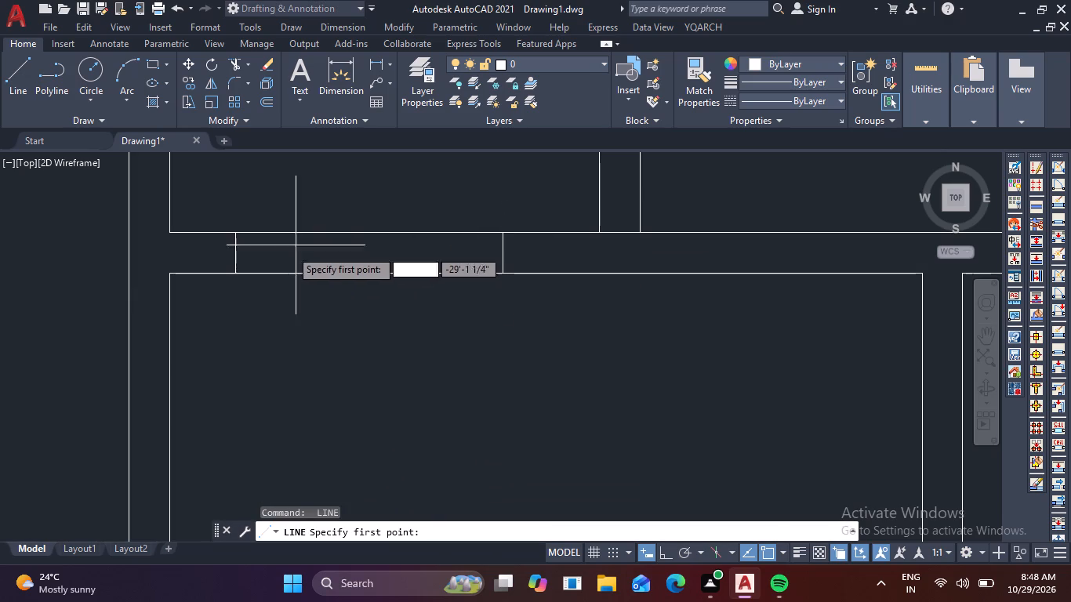
left_click(231, 257)
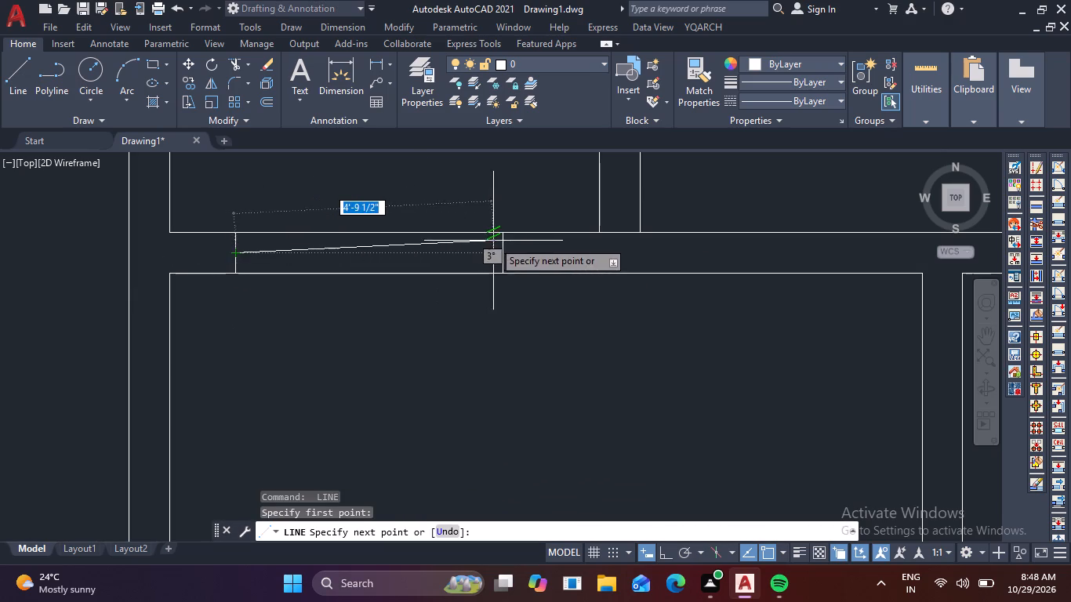
left_click(507, 248)
key("space")
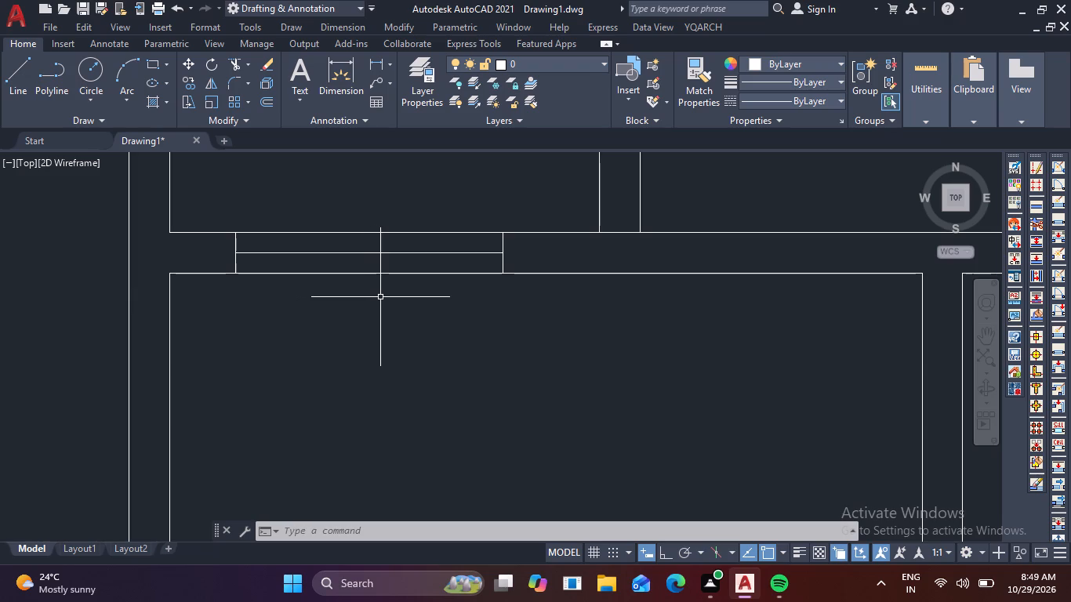
Offset the opening's centre line 1" to both sides, above and below.
type("o")
key("space")
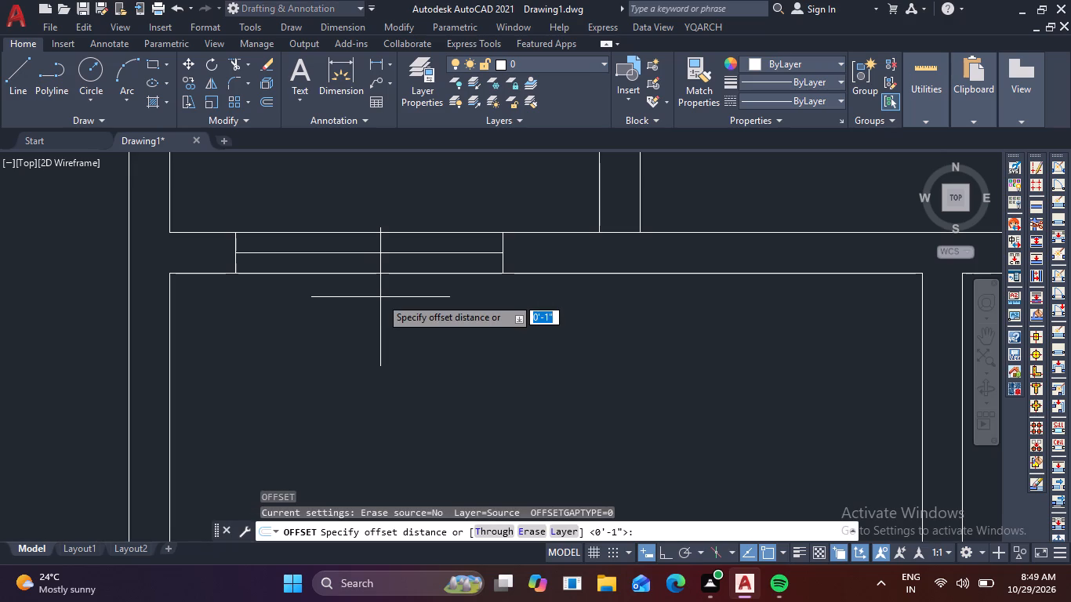
key("1")
key("space")
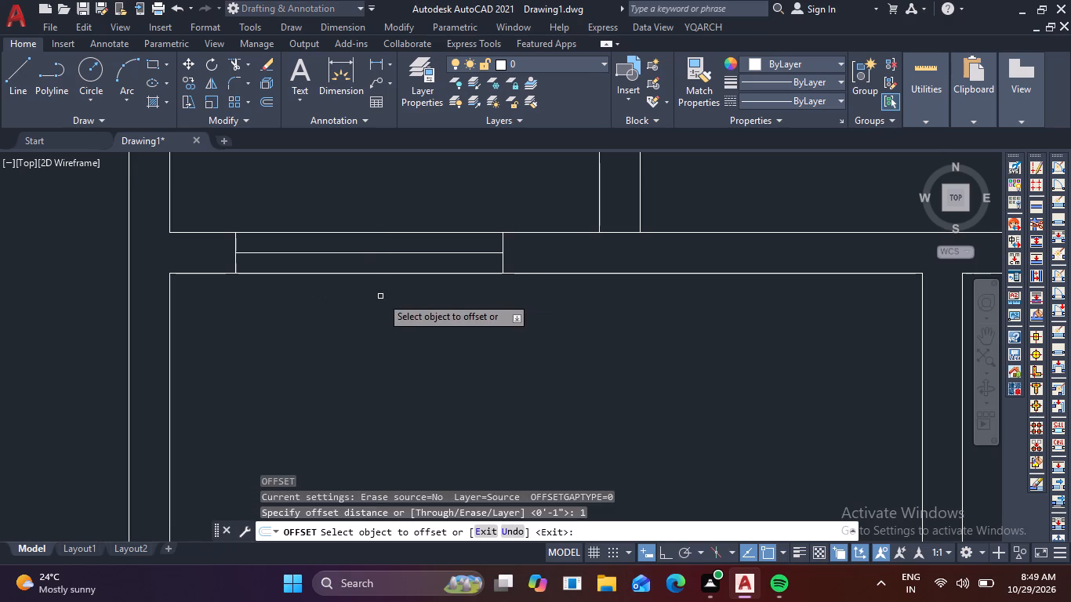
left_click(416, 250)
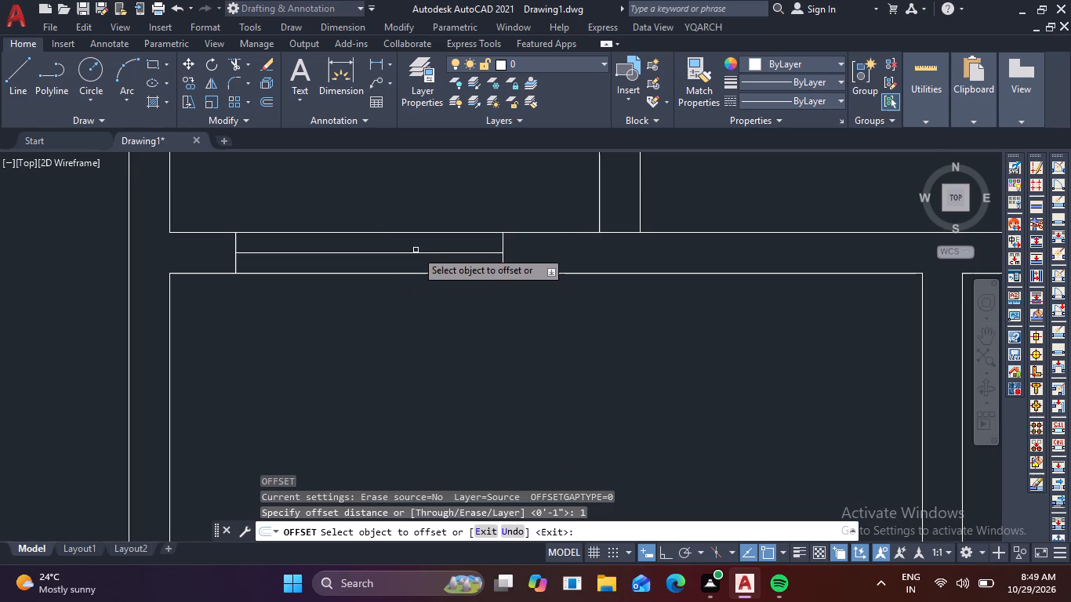
left_click(435, 256)
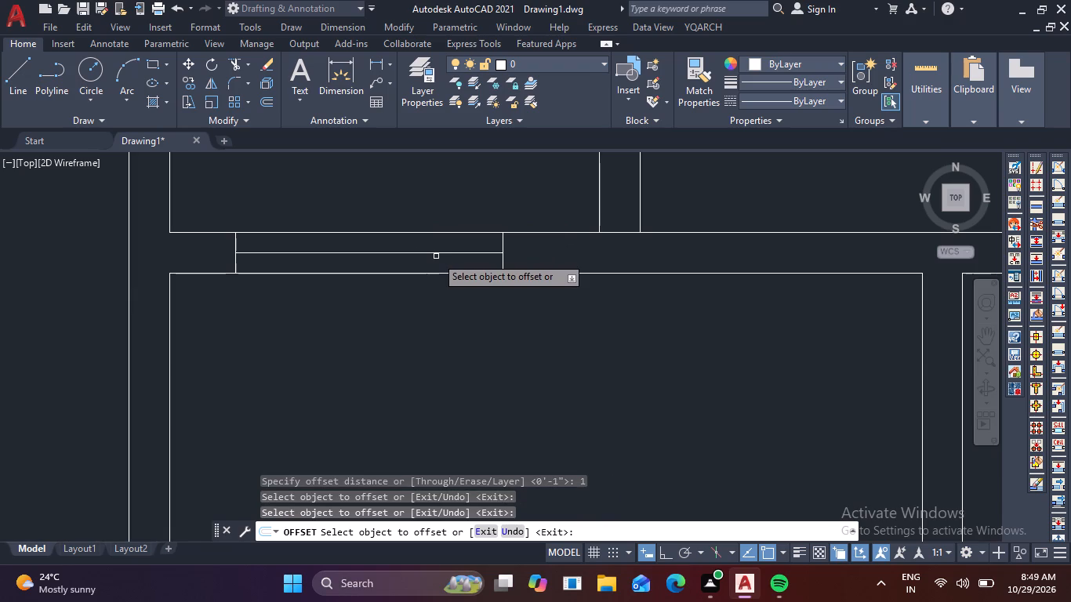
left_click(475, 253)
left_click(477, 225)
left_click(479, 254)
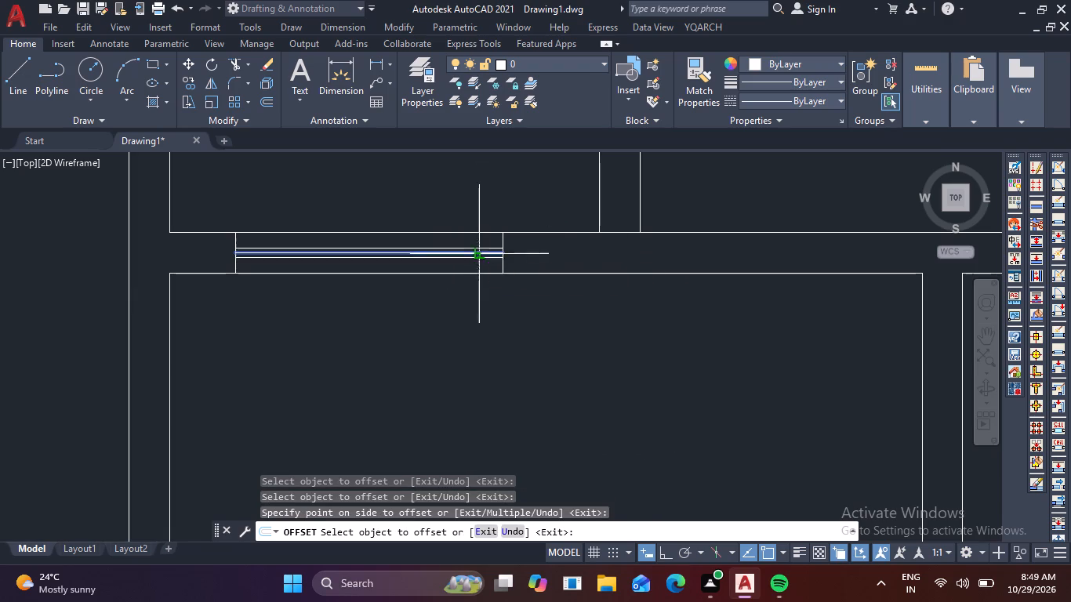
left_click(481, 285)
key("Escape")
Delete the original middle line of the opening, keeping the two offset lines.
scroll(463, 257, "up", 2)
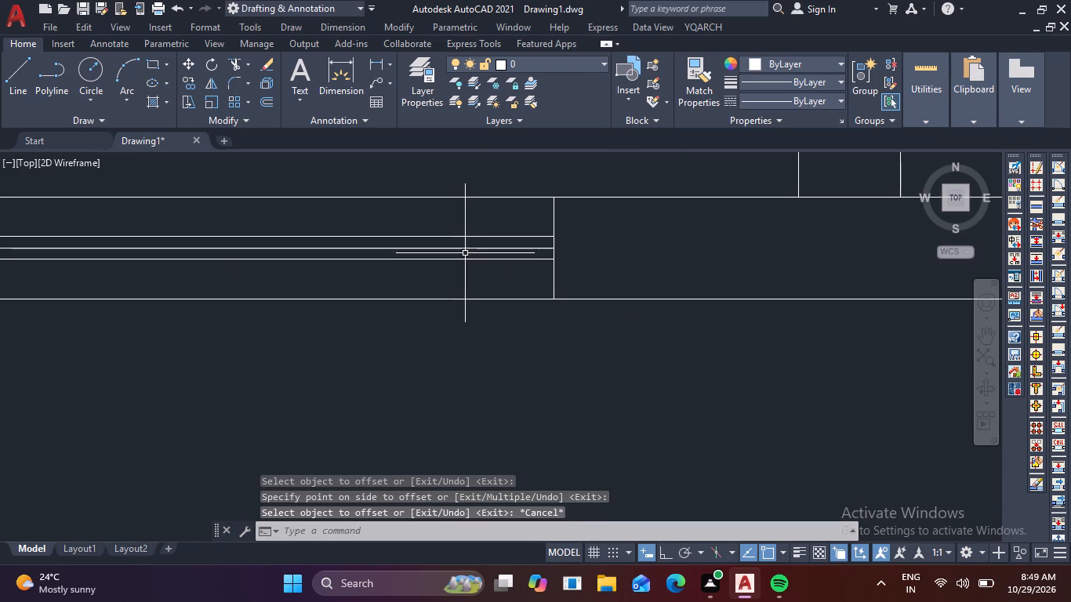
left_click(469, 246)
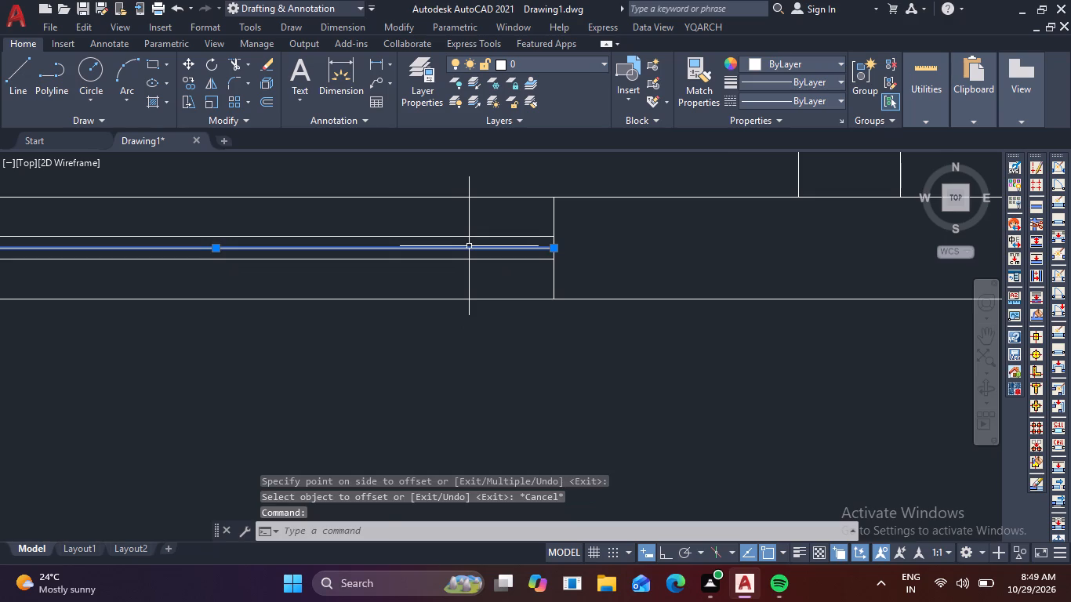
key("Delete")
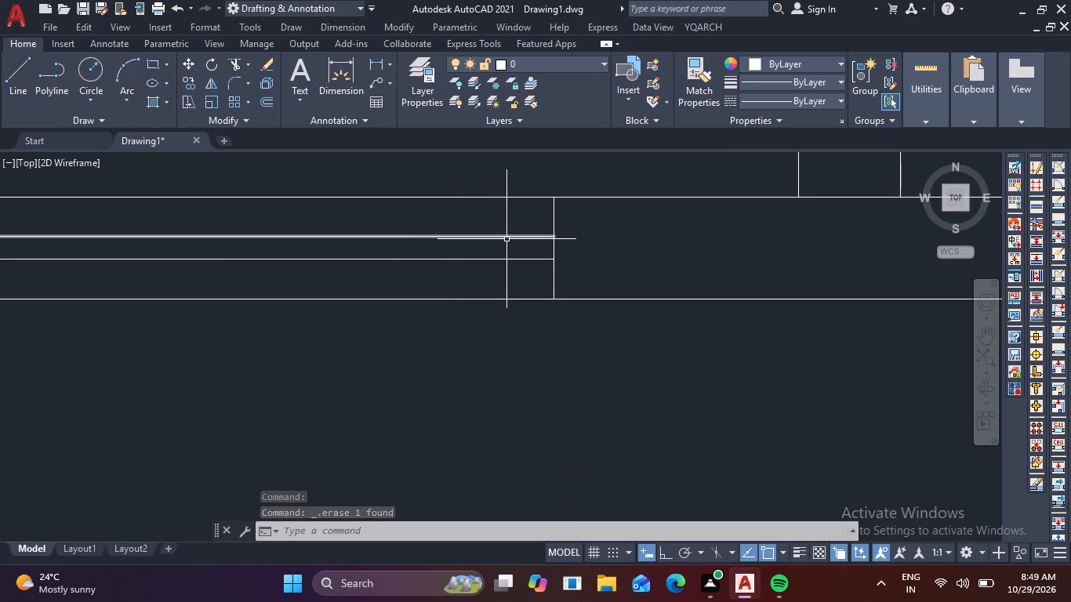
scroll(499, 281, "down", 1)
key("Escape")
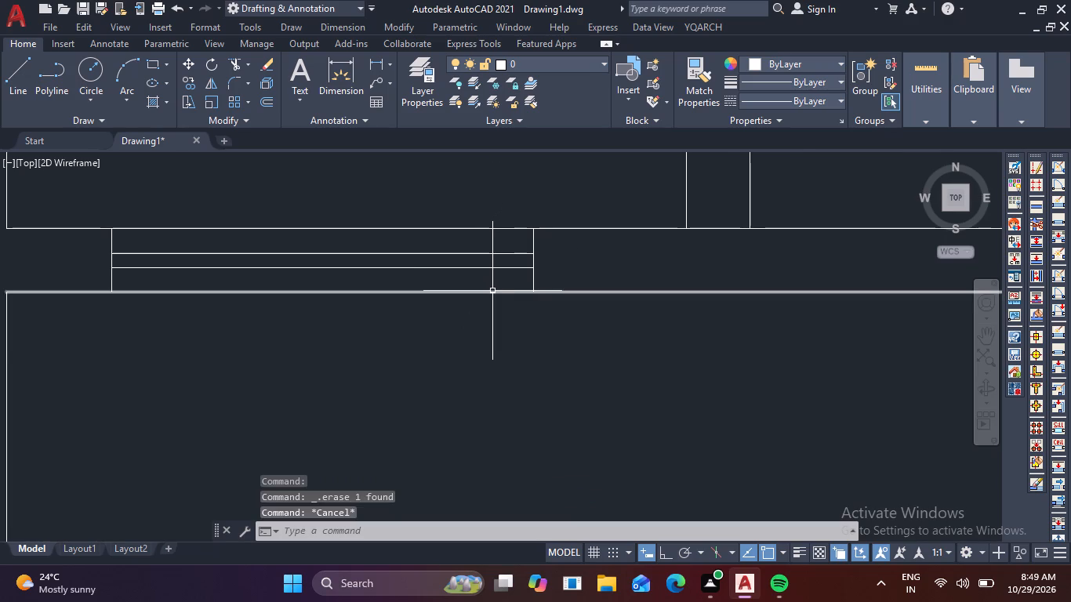
Draw two 9" vertical jamb lines across the wall above the right-hand room to mark a wider opening.
scroll(454, 310, "down", 2)
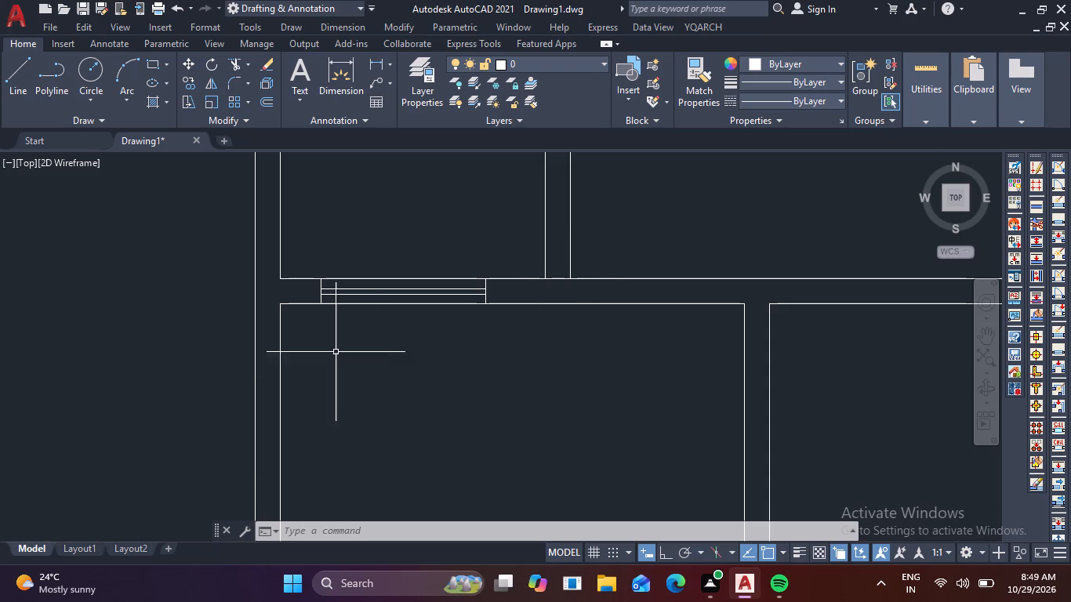
scroll(491, 319, "down", 4)
scroll(596, 336, "up", 1)
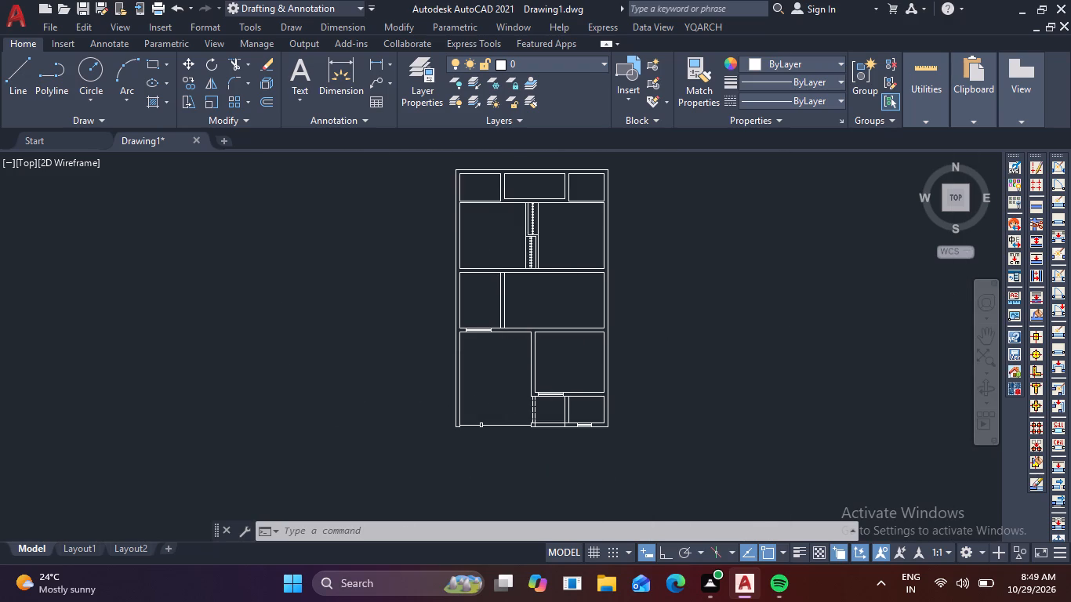
scroll(596, 336, "up", 1)
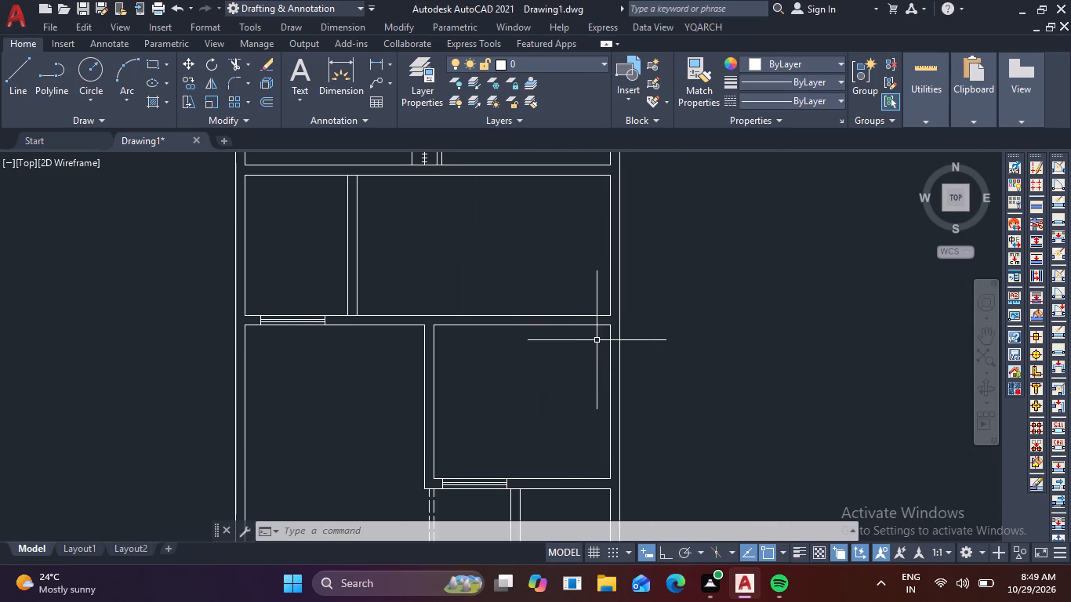
key("Escape")
key("l")
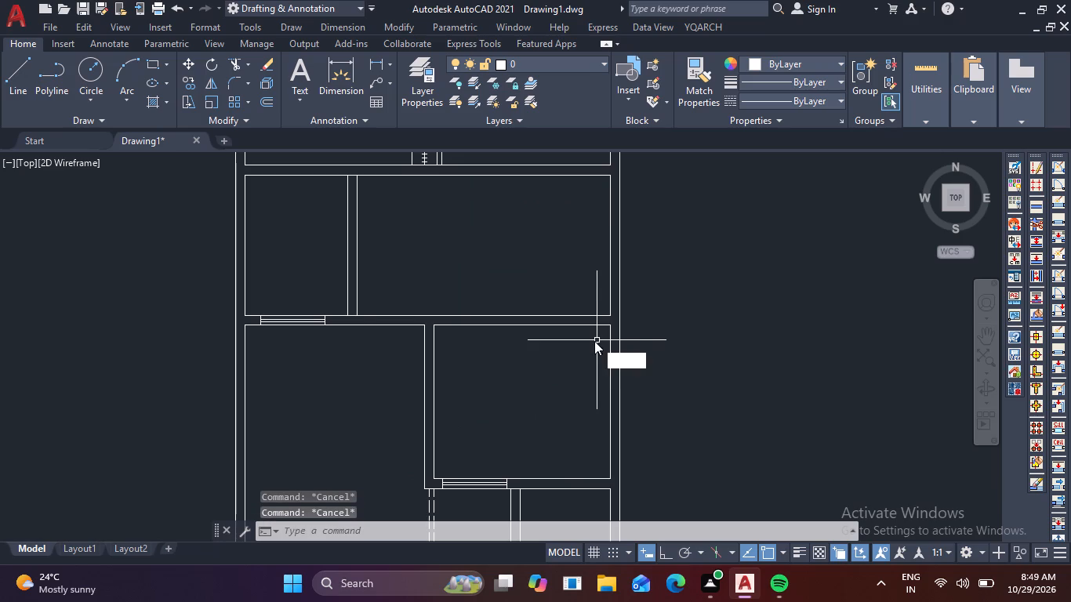
key("space")
scroll(503, 325, "up", 1)
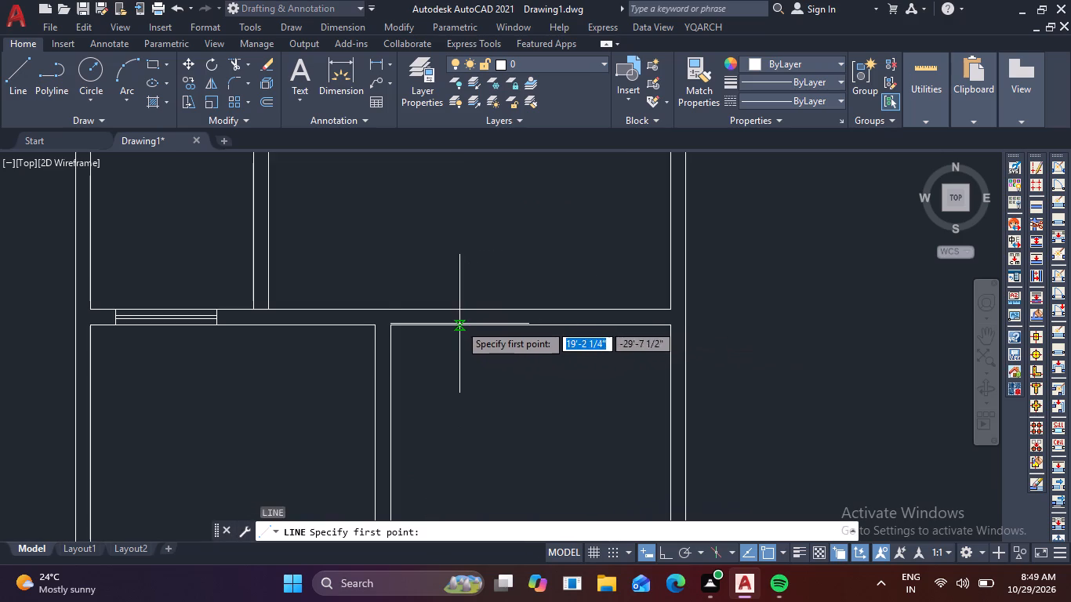
left_click(447, 308)
left_click(447, 328)
key("space")
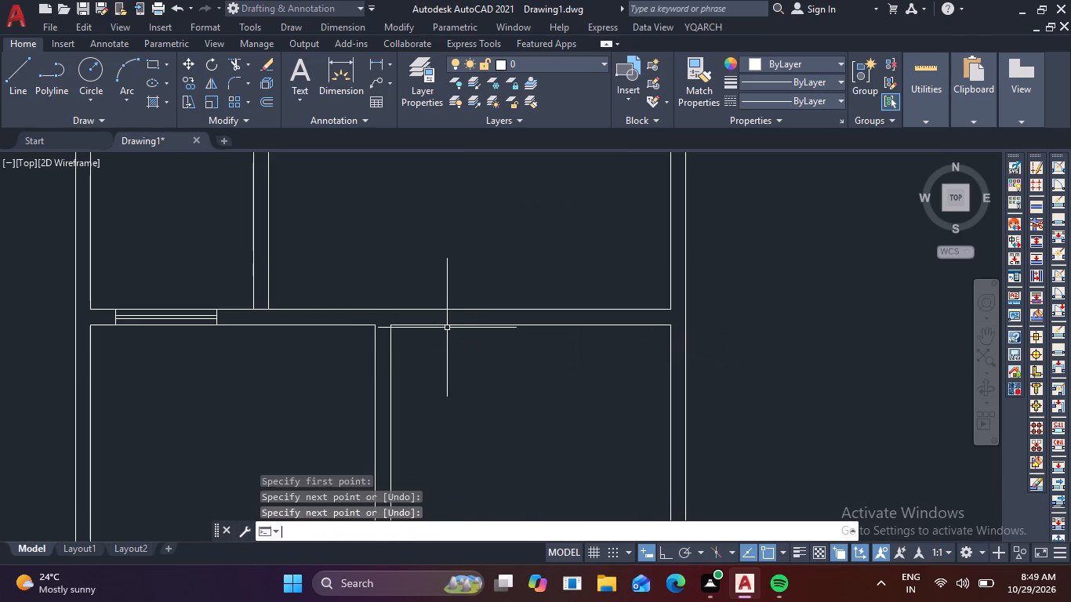
key("space")
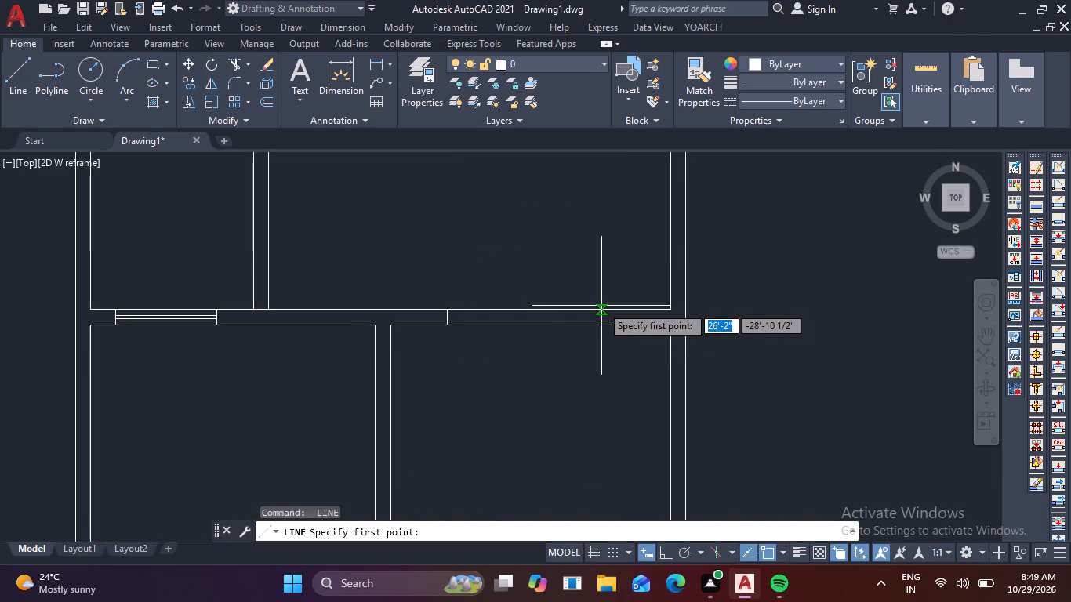
left_click(608, 309)
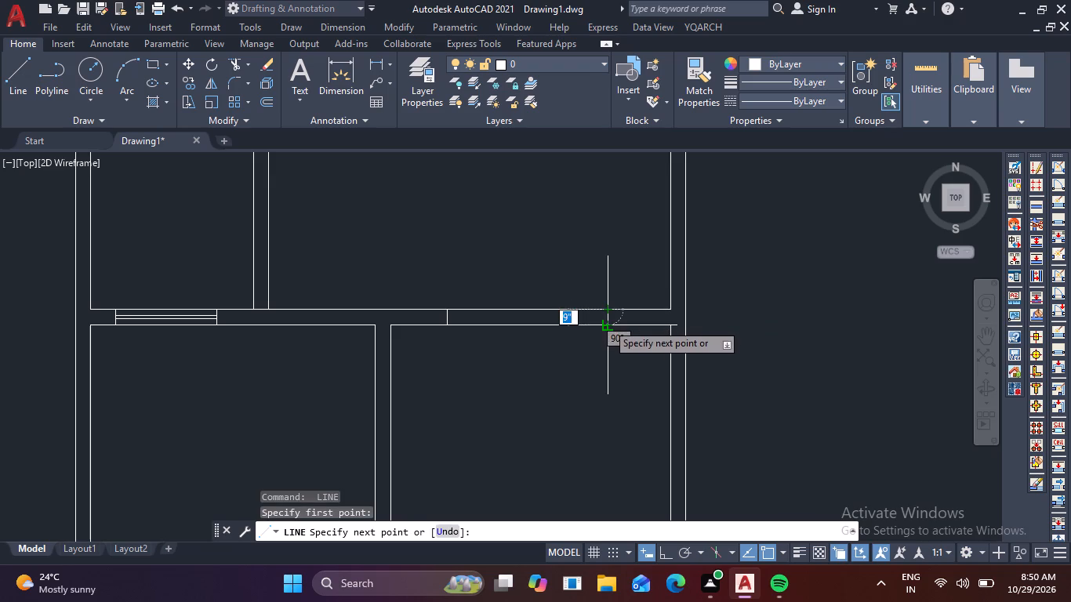
left_click(607, 323)
key("space")
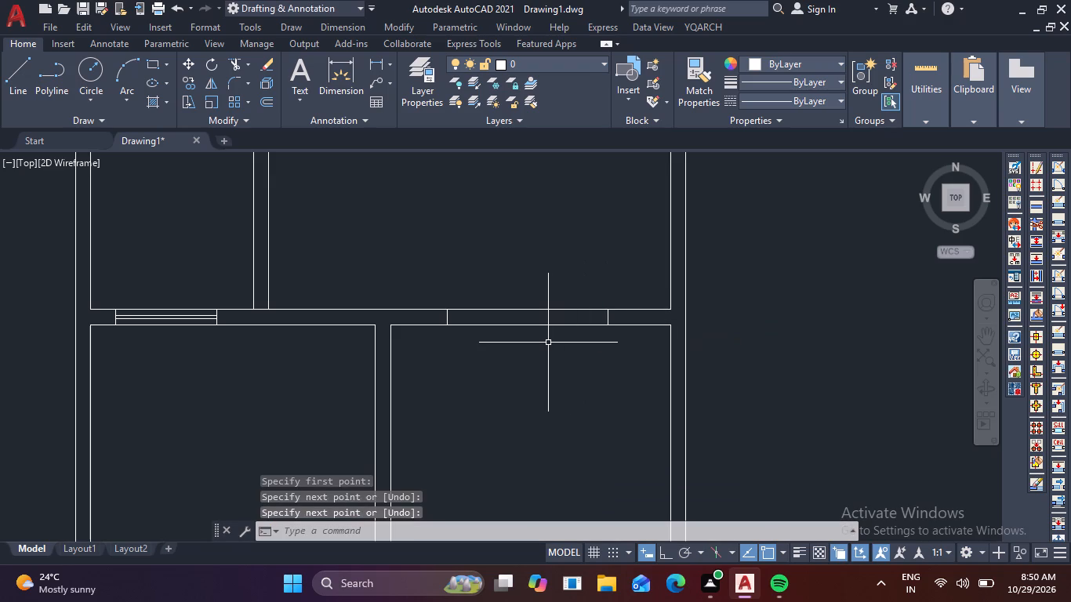
Trim both horizontal wall lines between the two new jamb lines.
type("tr")
key("space")
left_click_drag(548, 338, 528, 280)
key("Escape")
key("Escape")
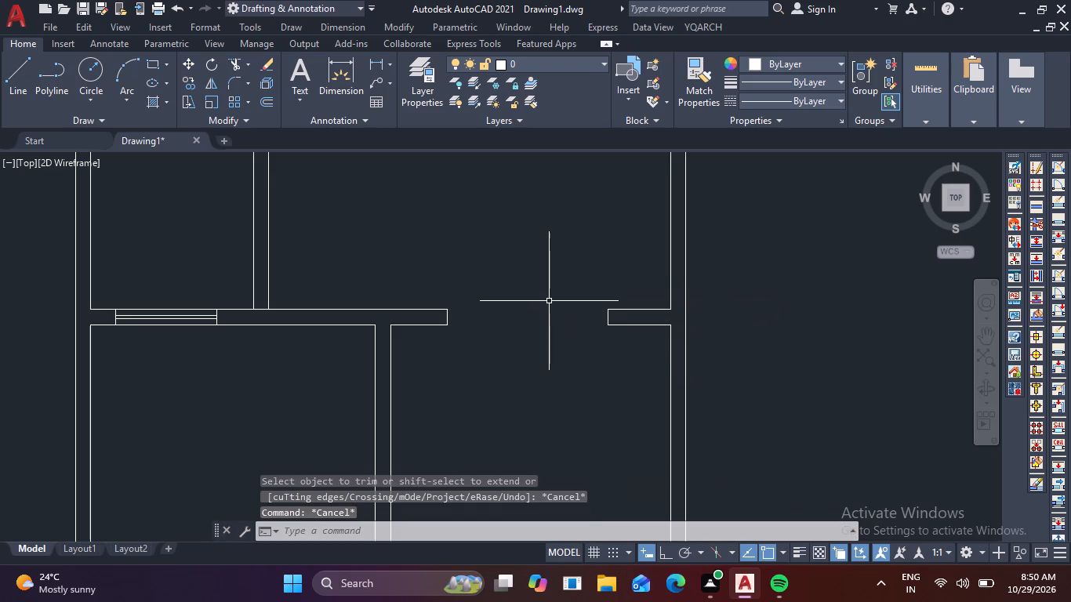
Draw a horizontal line across the trimmed gap, joining the upper ends of the two jamb lines.
type("l")
key("space")
scroll(489, 334, "up", 3)
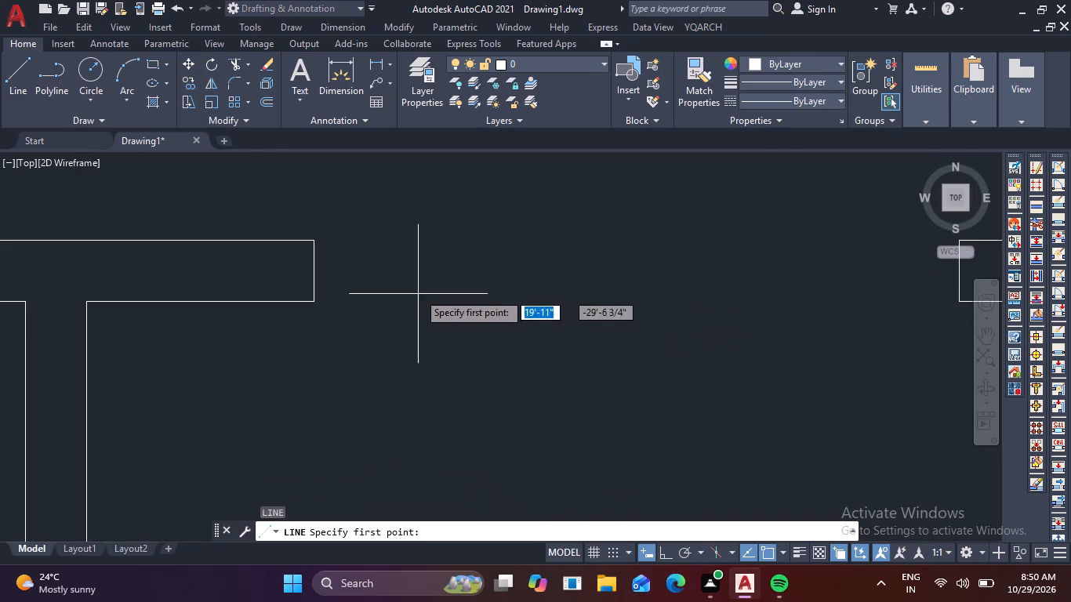
left_click(314, 241)
scroll(514, 245, "down", 1)
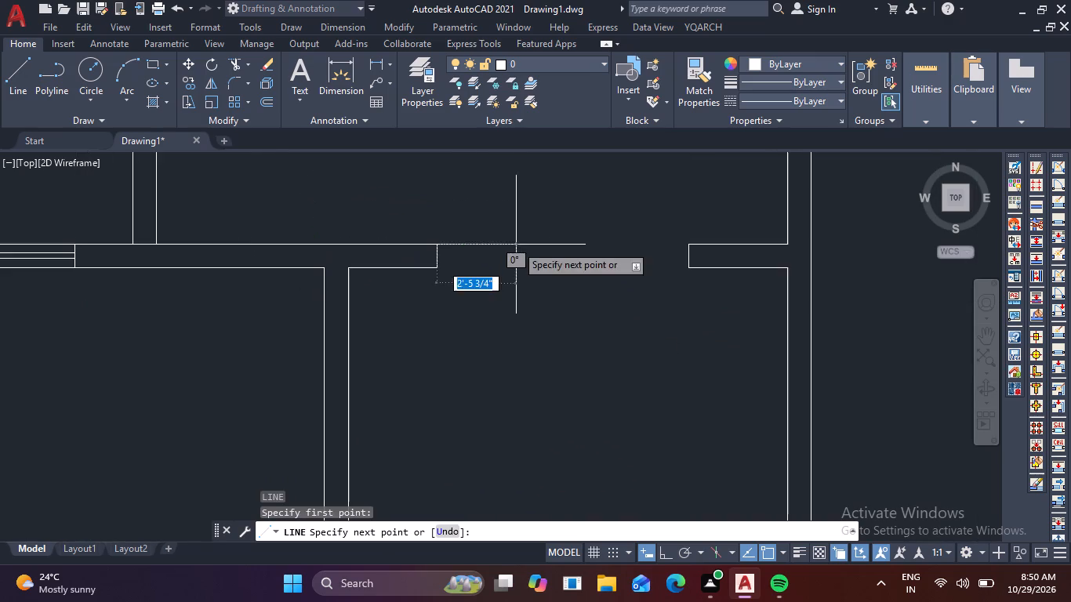
scroll(516, 245, "down", 1)
middle_click_drag(529, 243, 419, 273)
scroll(518, 271, "up", 2)
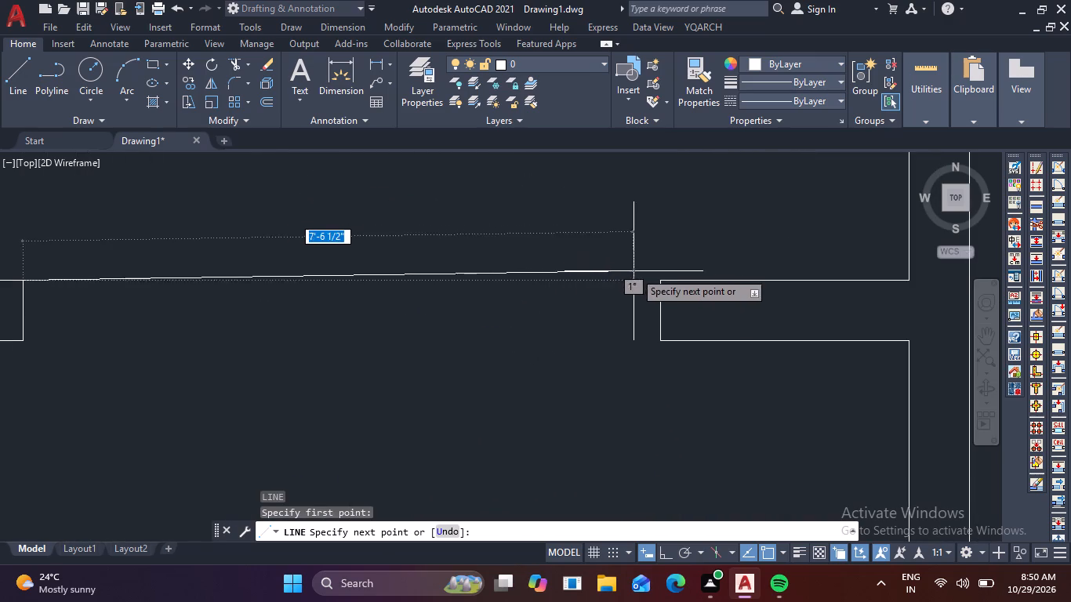
left_click(661, 276)
key("space")
Draw a horizontal line across the gap, joining the lower ends of the two jamb lines.
middle_click_drag(364, 404, 447, 390)
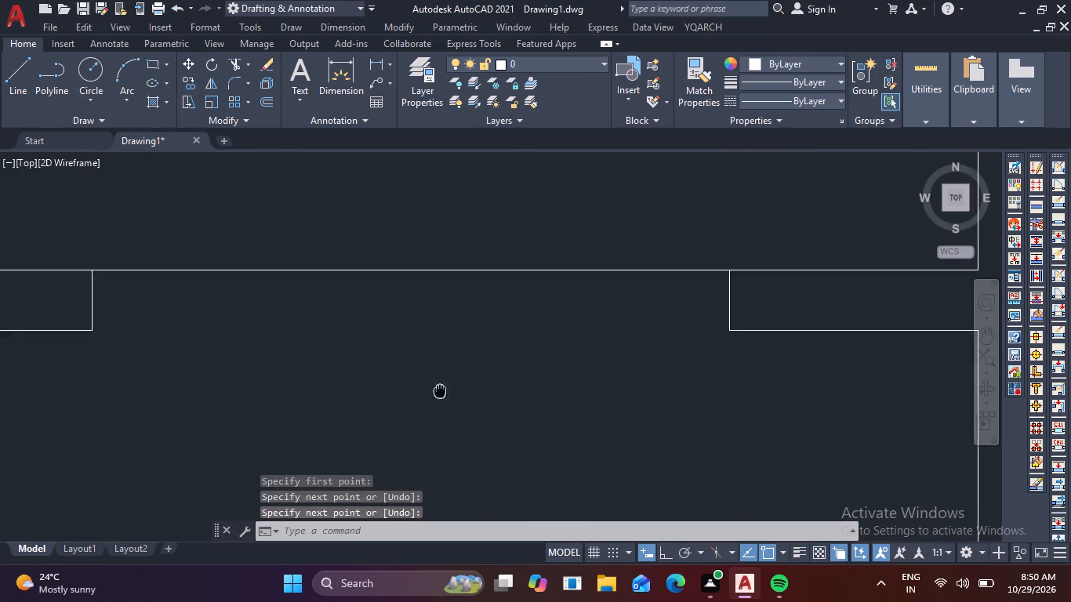
middle_click_drag(447, 390, 494, 372)
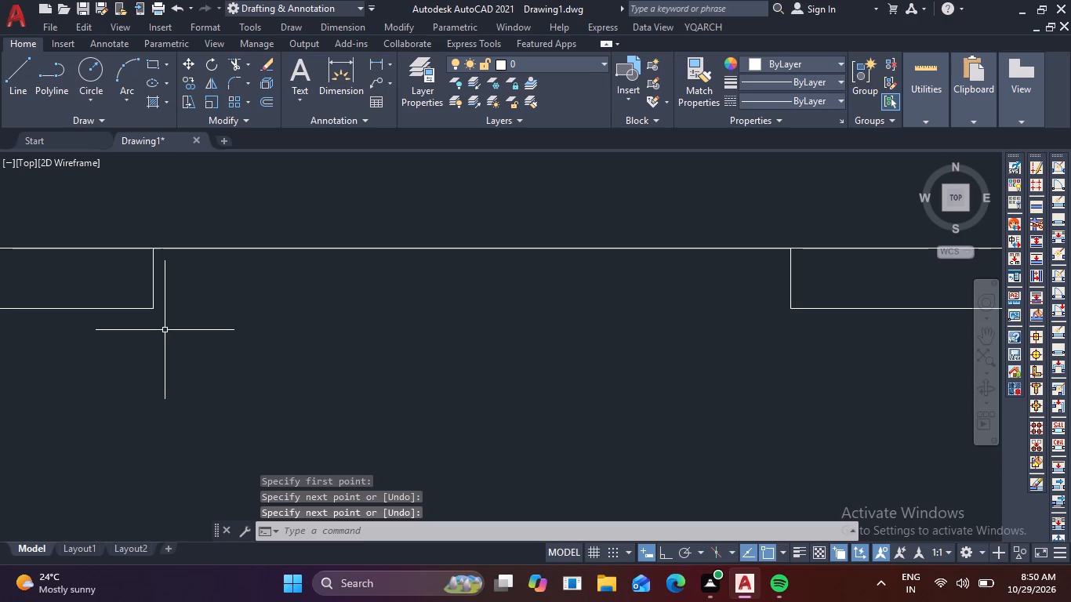
key("space")
left_click(150, 304)
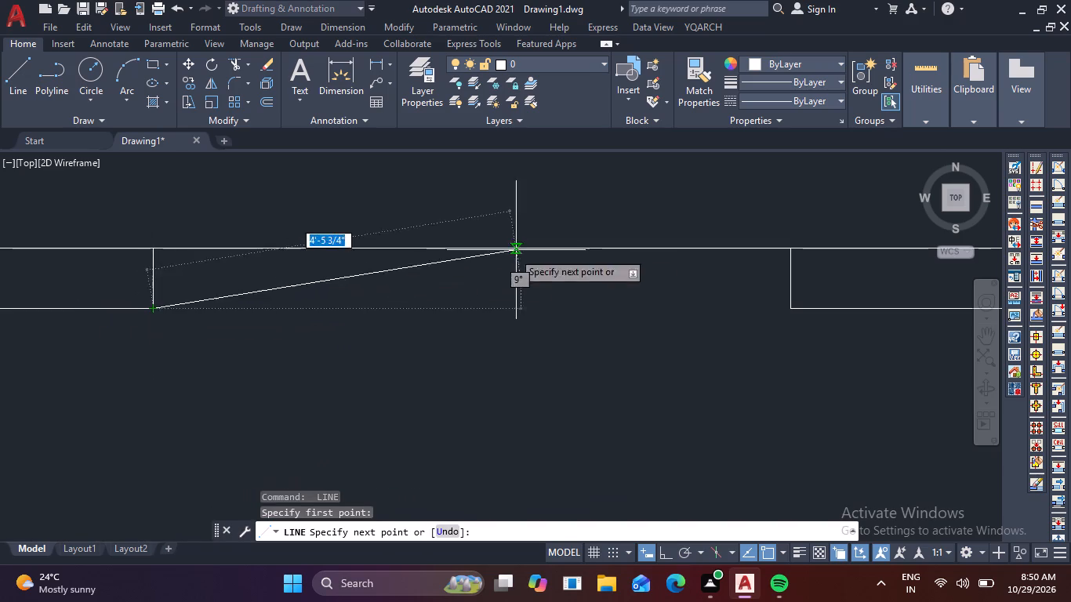
left_click(797, 306)
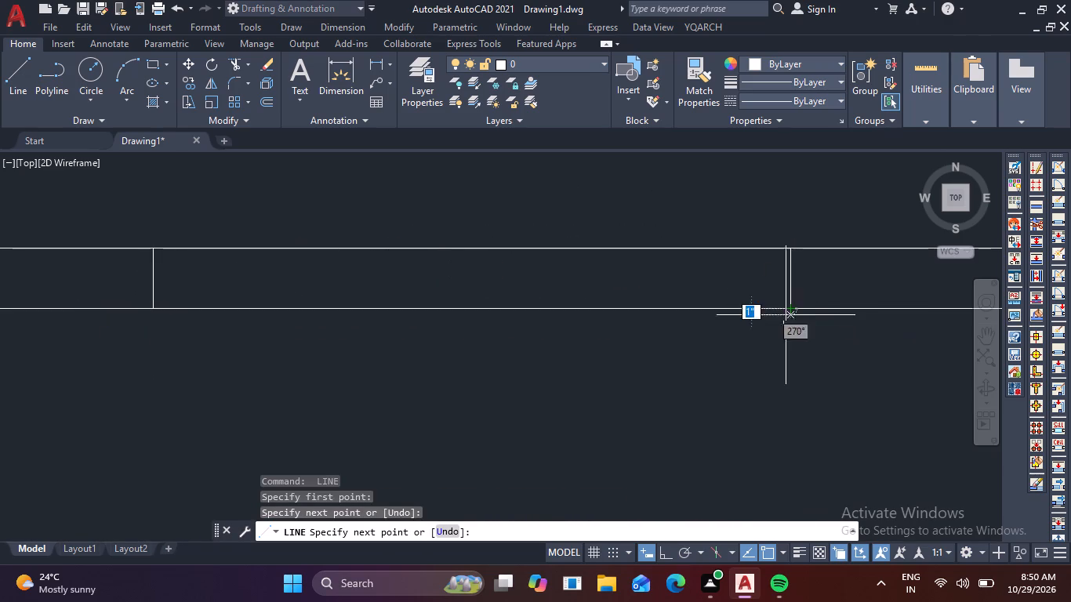
key("space")
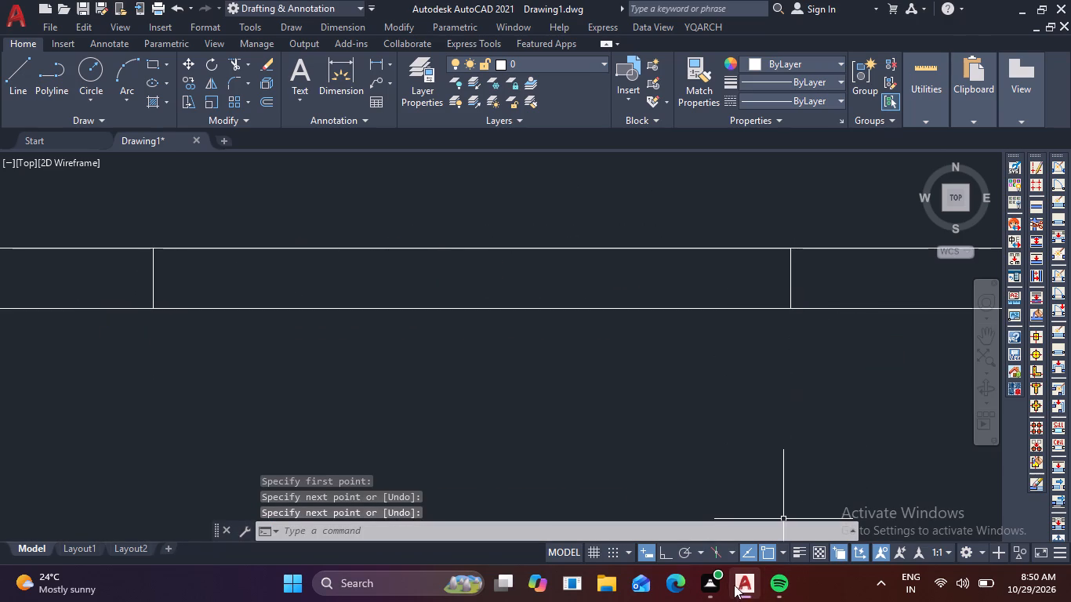
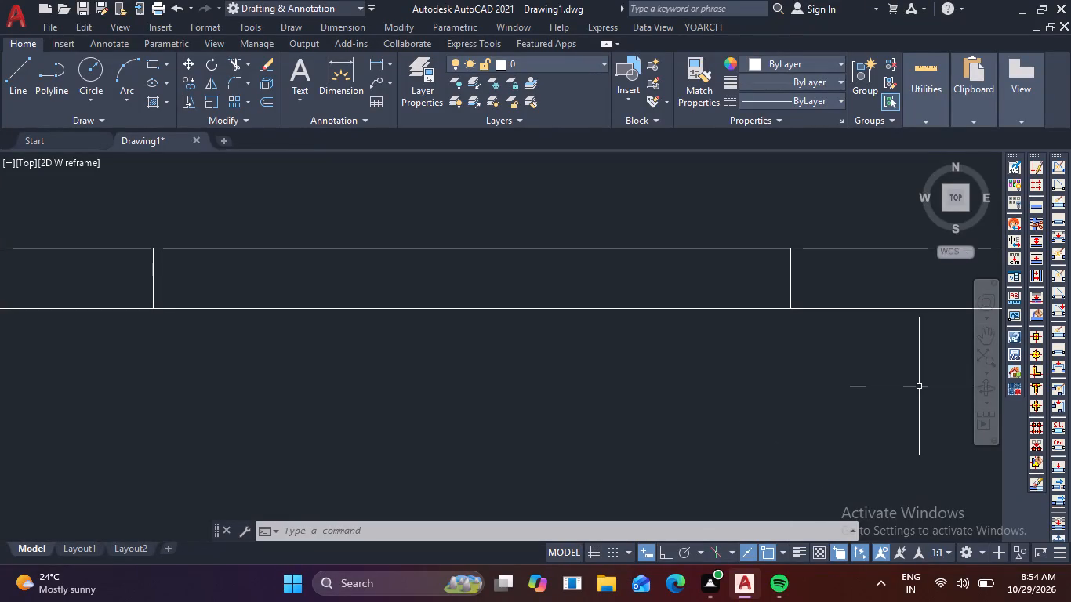
Change the two horizontal lines closing the wide opening above the right-hand room to the dashed ACAD linetype.
scroll(713, 331, "down", 2)
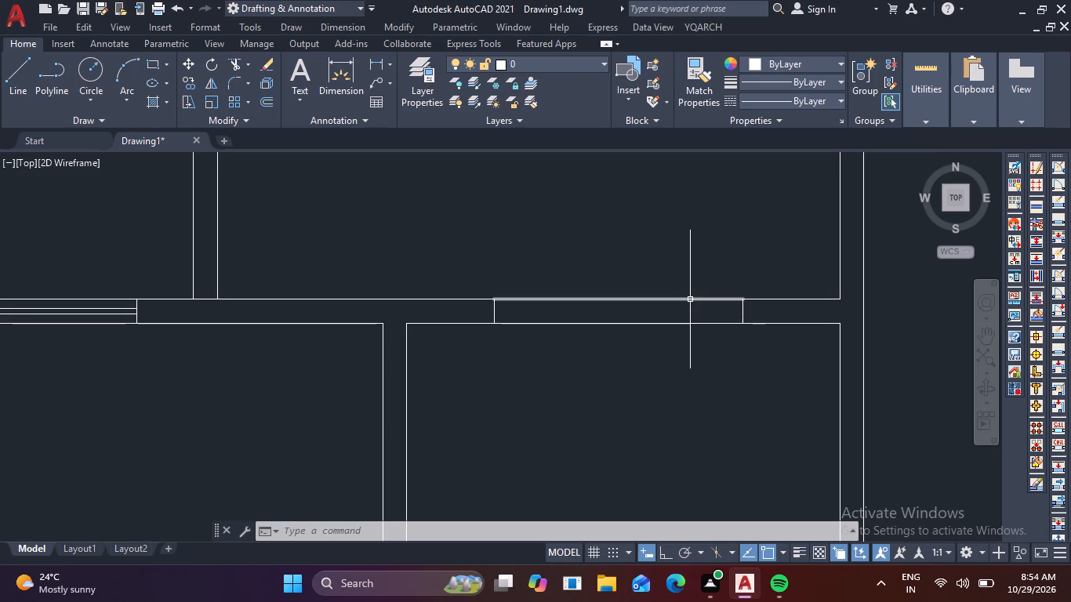
double_click(681, 336)
left_click(640, 272)
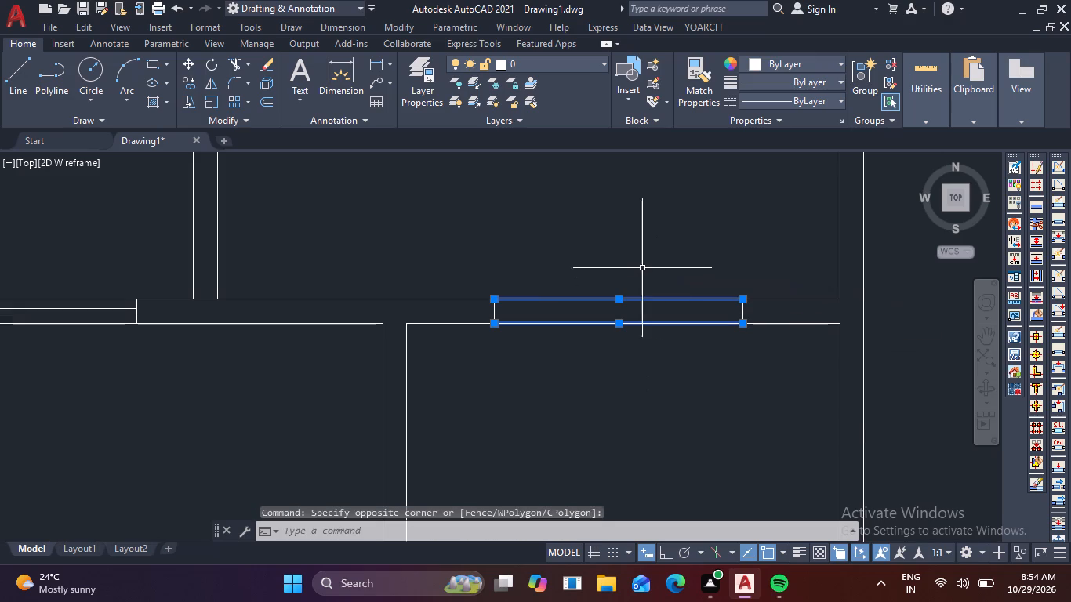
left_click(843, 105)
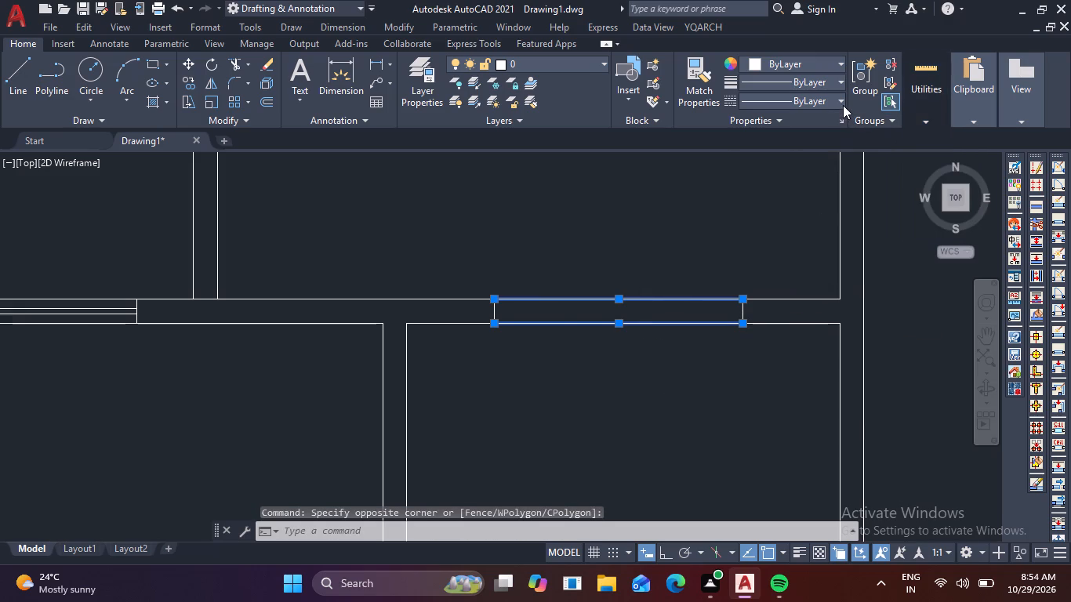
left_click(837, 155)
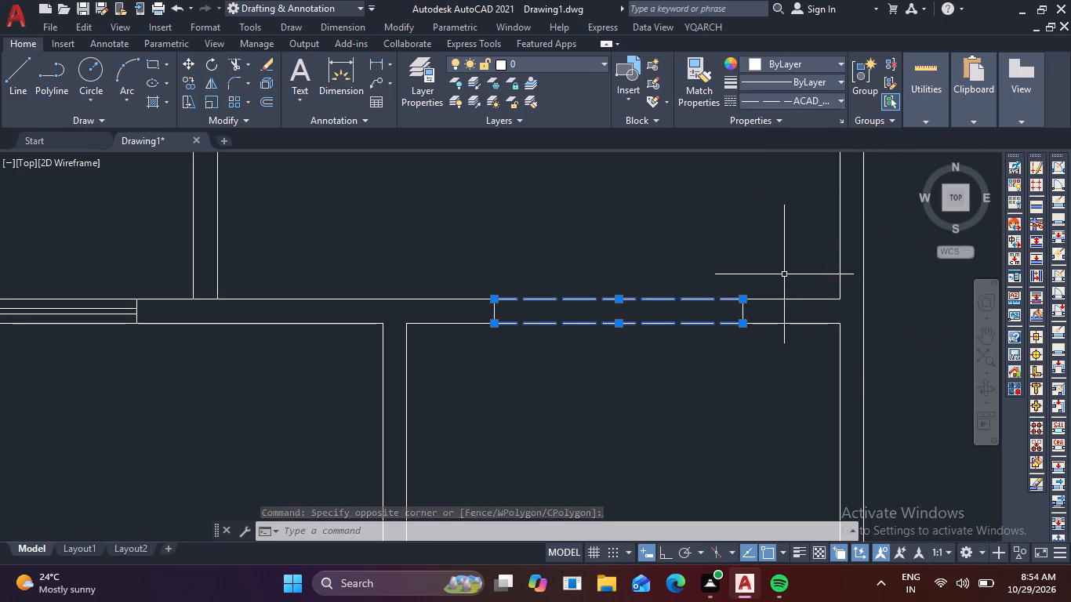
key("Escape")
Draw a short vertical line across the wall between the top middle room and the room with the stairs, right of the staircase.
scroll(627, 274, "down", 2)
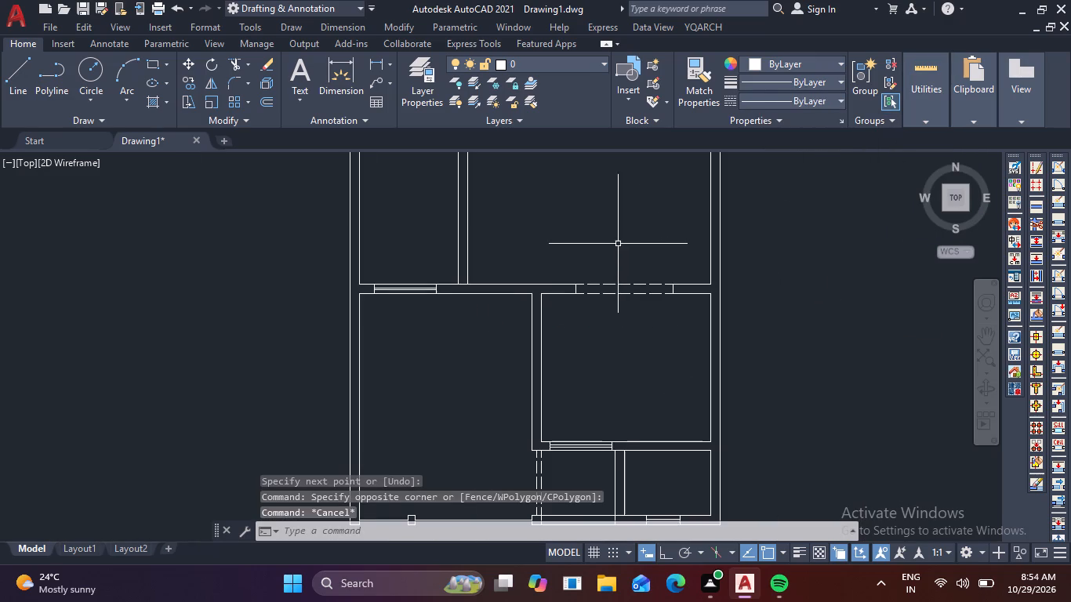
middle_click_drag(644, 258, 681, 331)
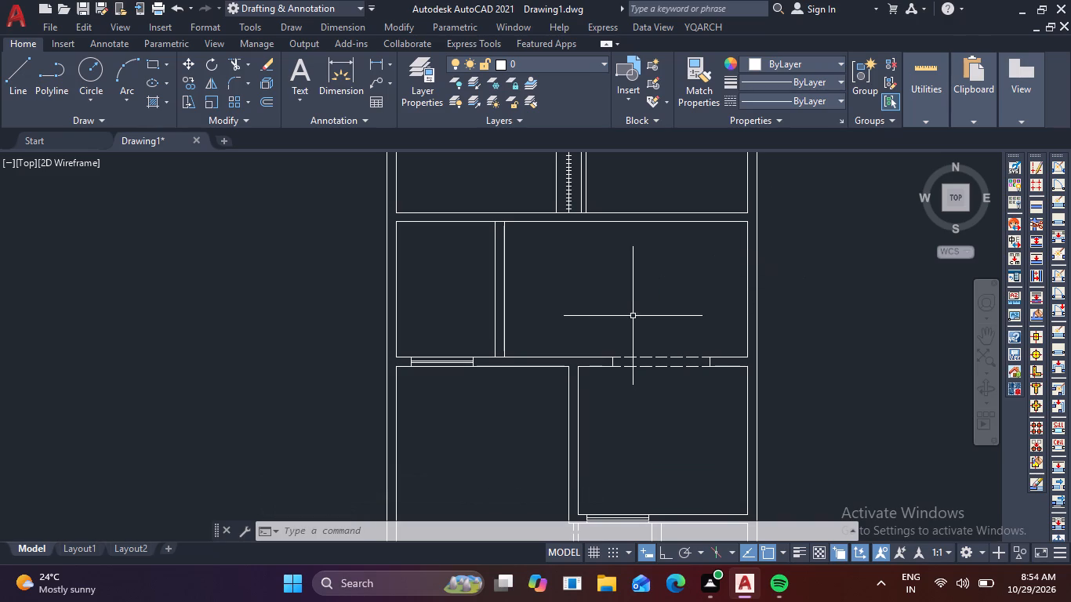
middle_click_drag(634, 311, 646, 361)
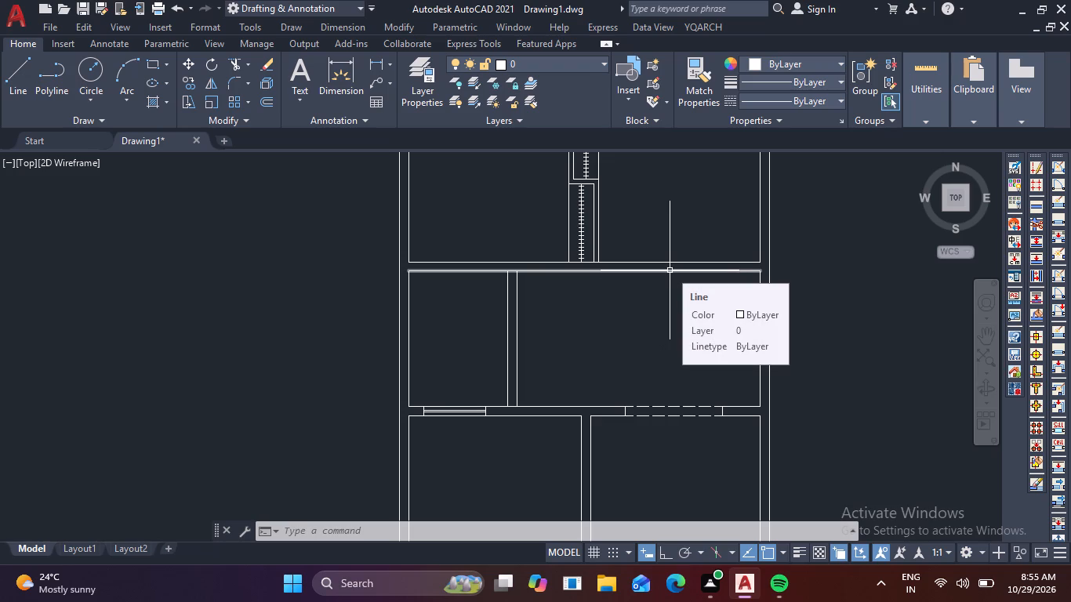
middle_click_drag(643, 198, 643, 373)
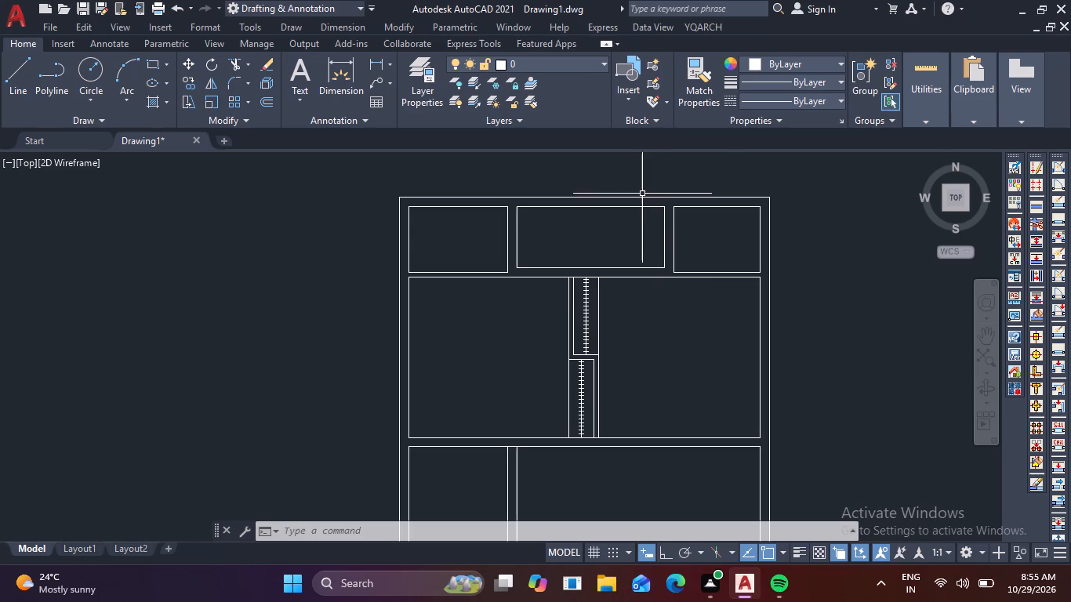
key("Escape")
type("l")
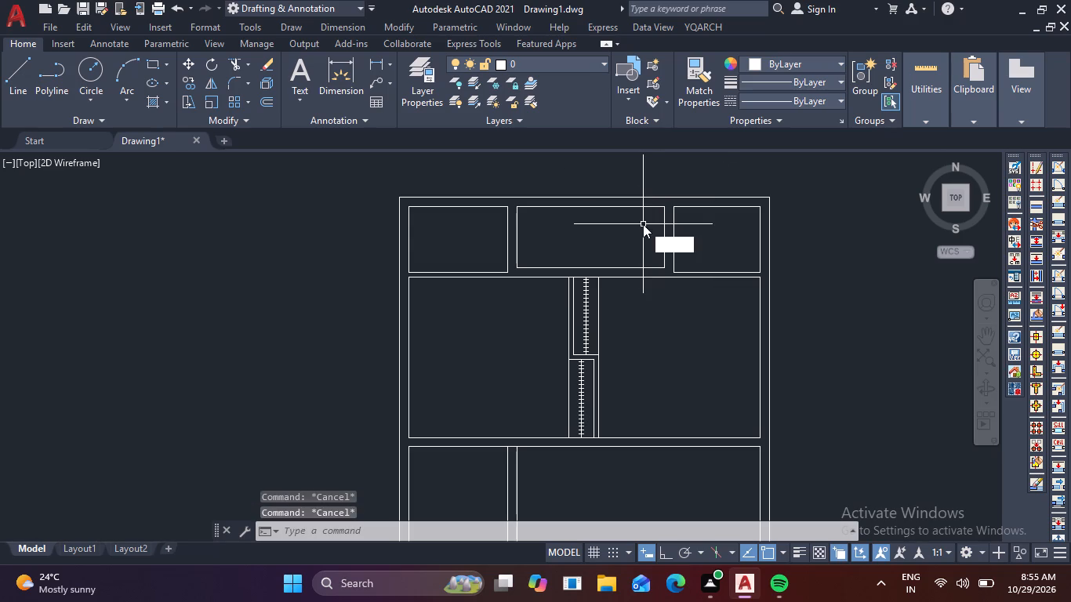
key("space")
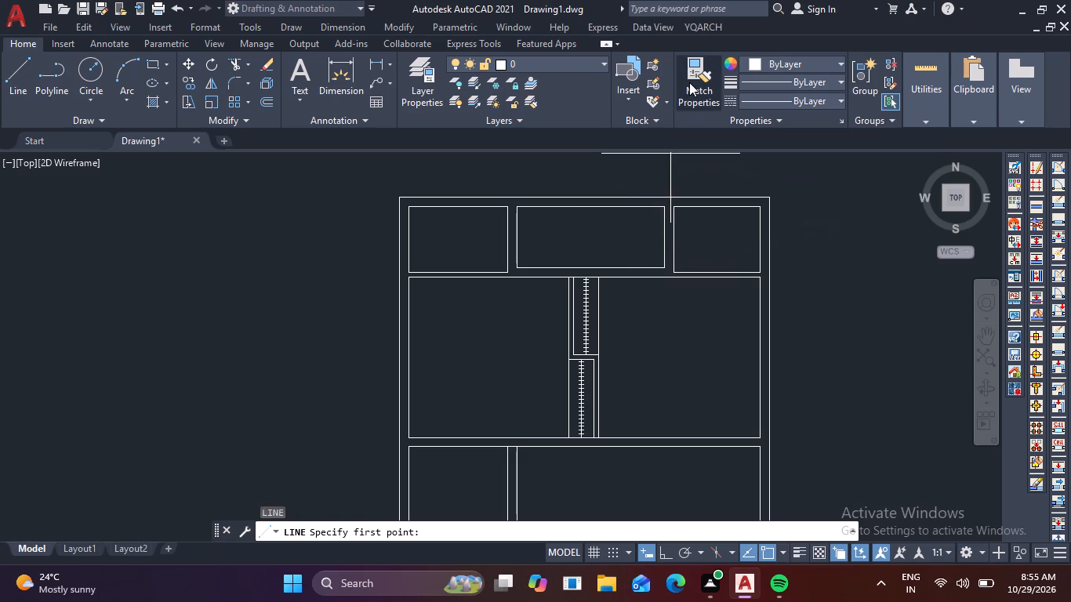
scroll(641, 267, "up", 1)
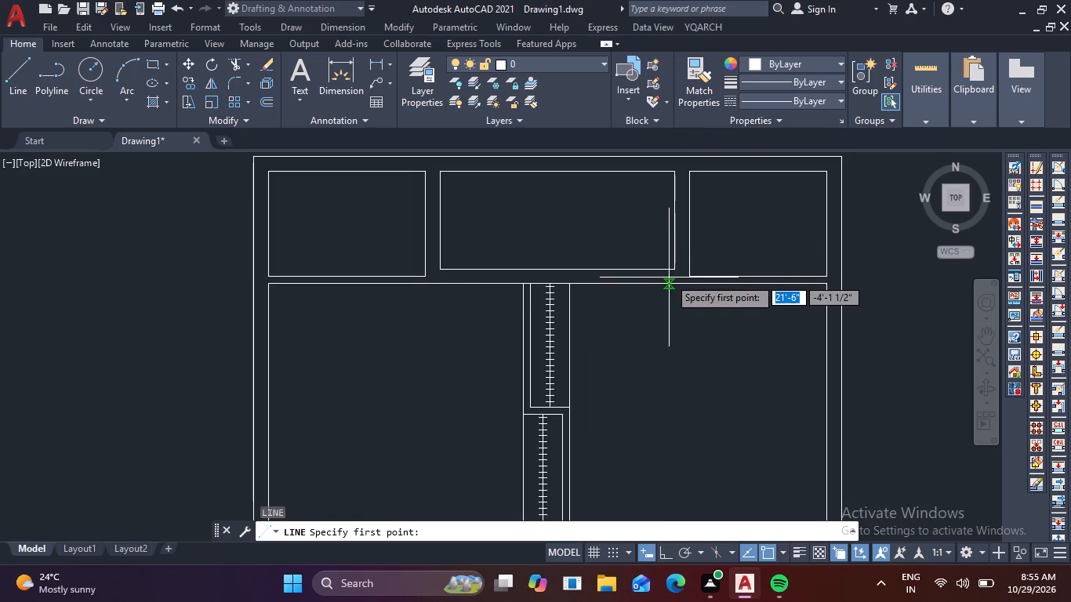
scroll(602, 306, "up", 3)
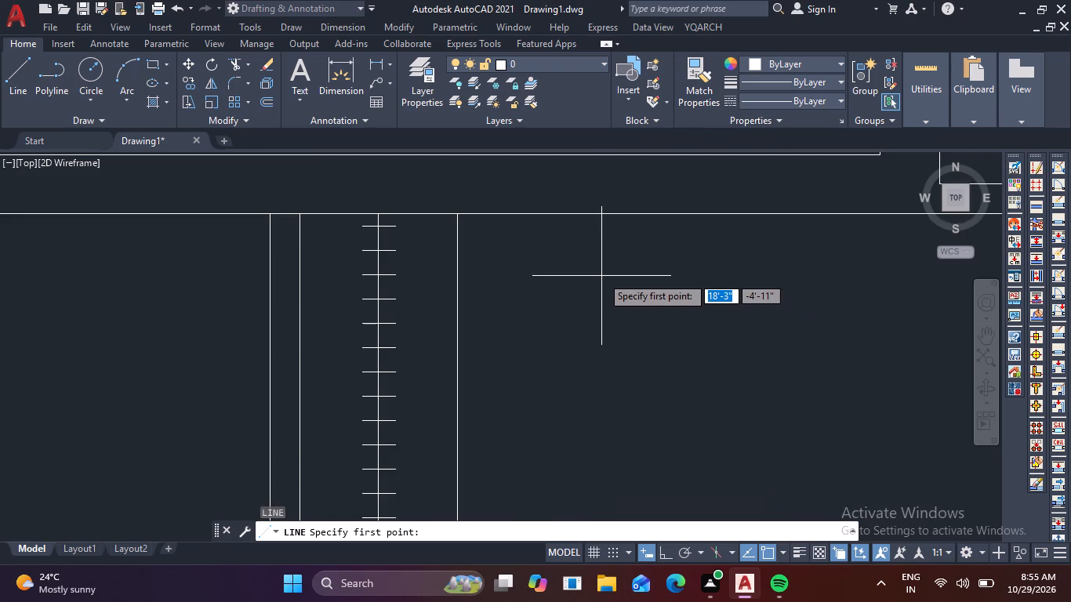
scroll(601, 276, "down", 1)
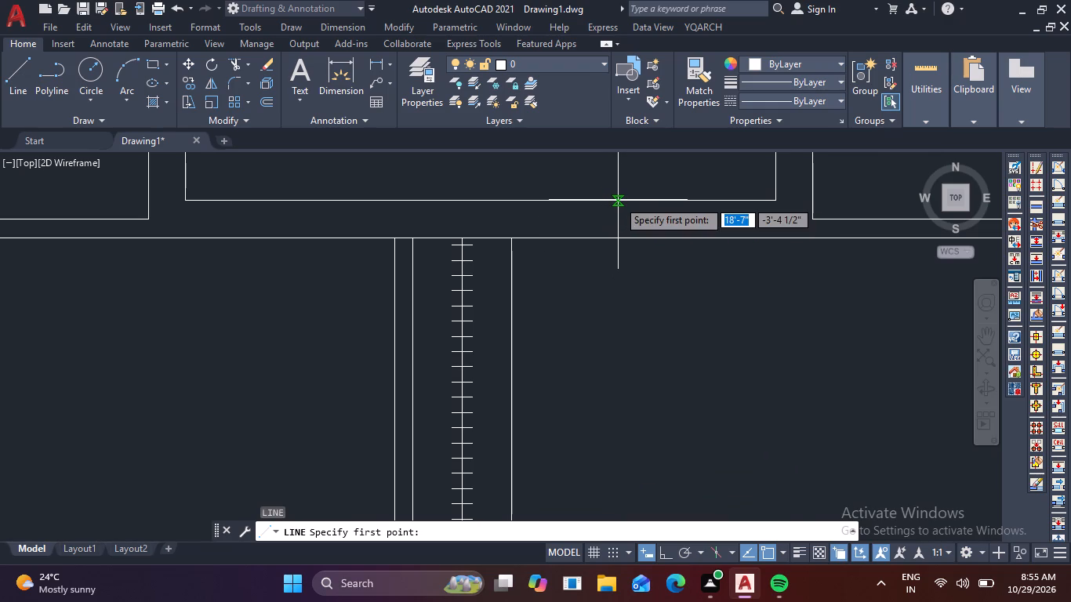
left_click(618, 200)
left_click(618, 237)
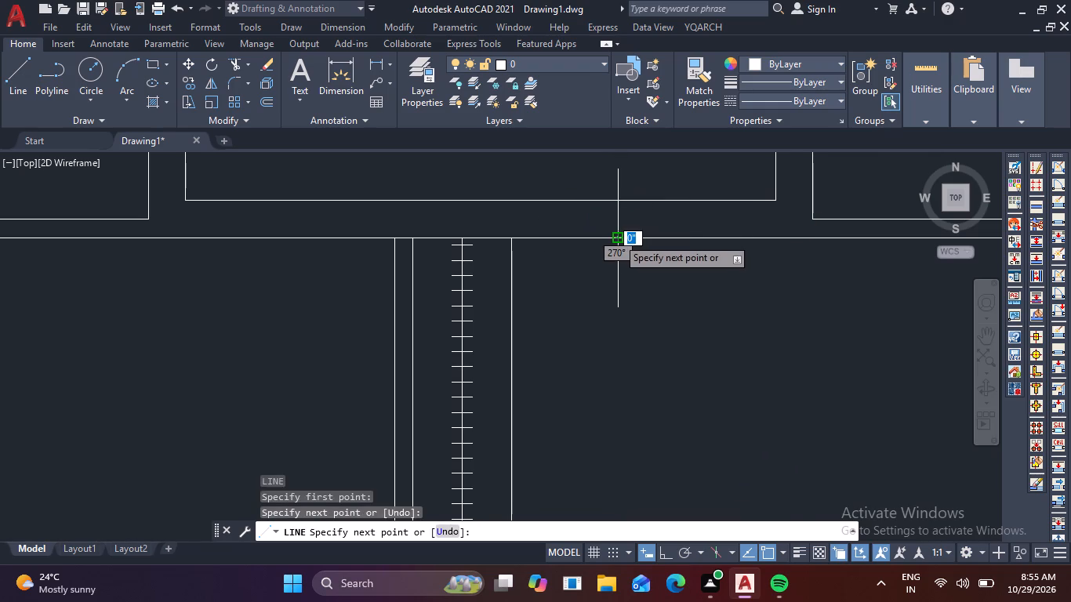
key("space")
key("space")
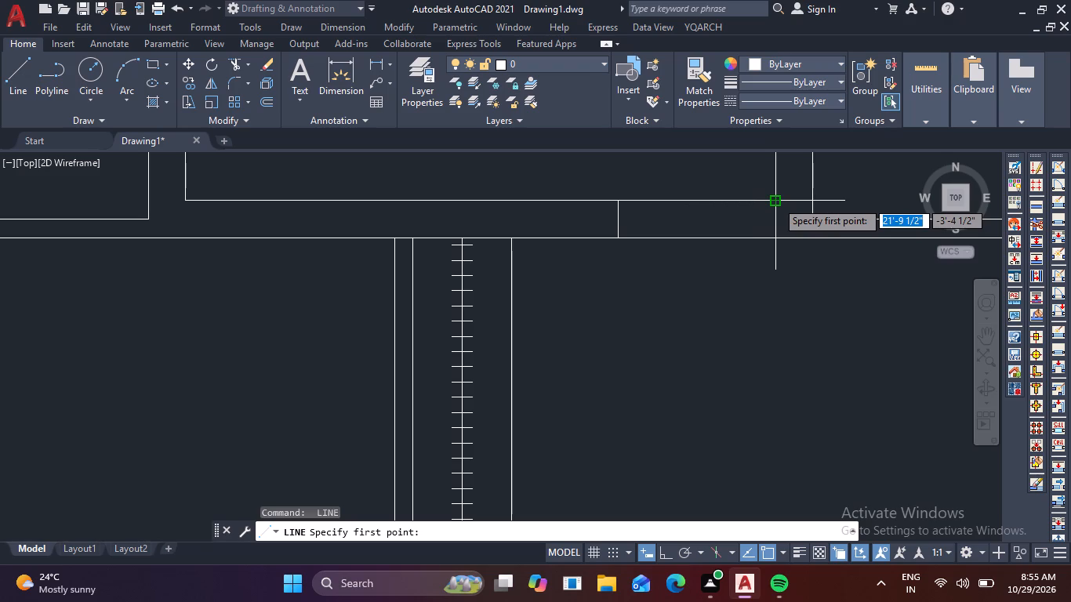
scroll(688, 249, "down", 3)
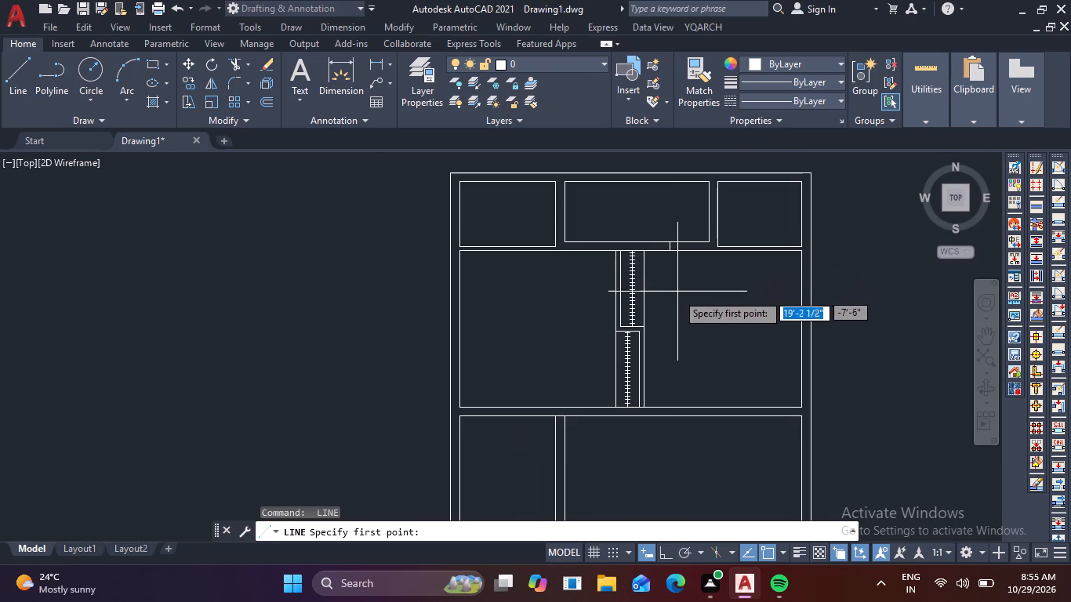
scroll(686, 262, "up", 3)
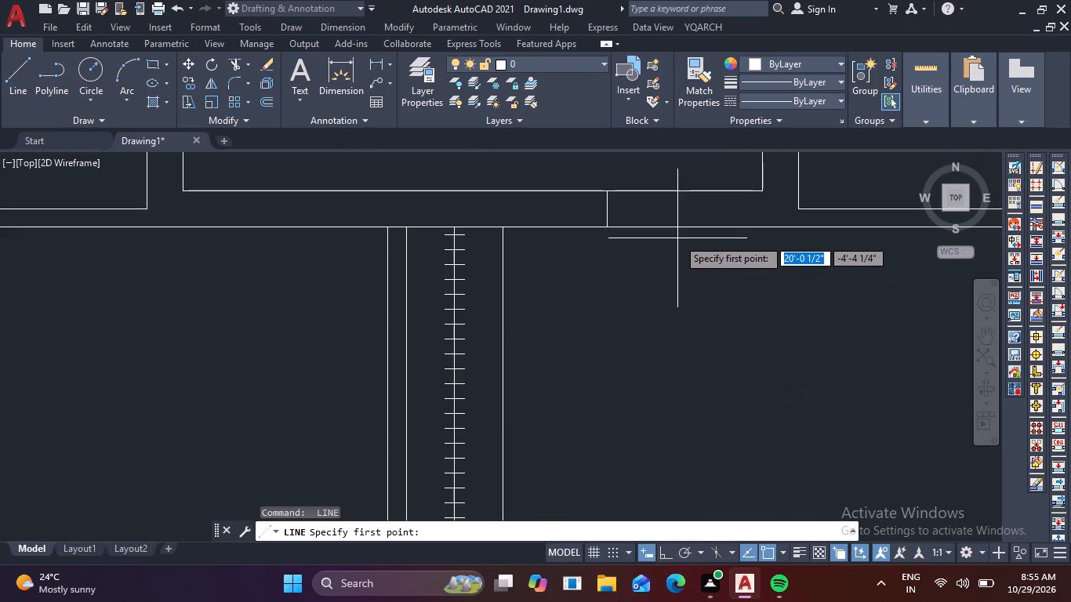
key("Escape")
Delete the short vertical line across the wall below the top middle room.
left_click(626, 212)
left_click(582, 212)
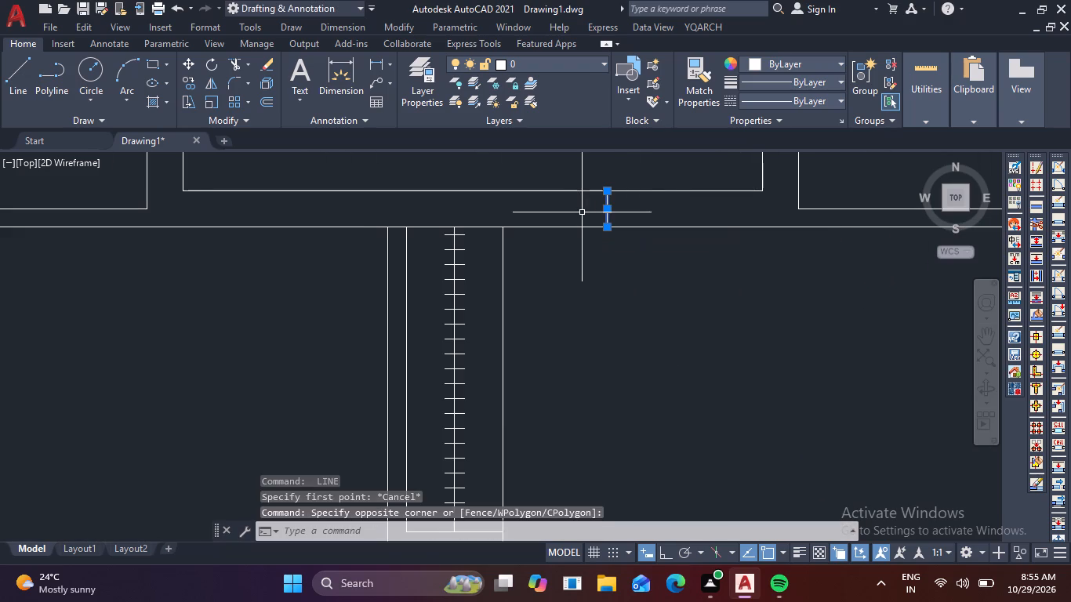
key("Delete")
Insert the Door - Imperial block from the architectural tool palette into the empty space left of the plan.
scroll(583, 228, "down", 2)
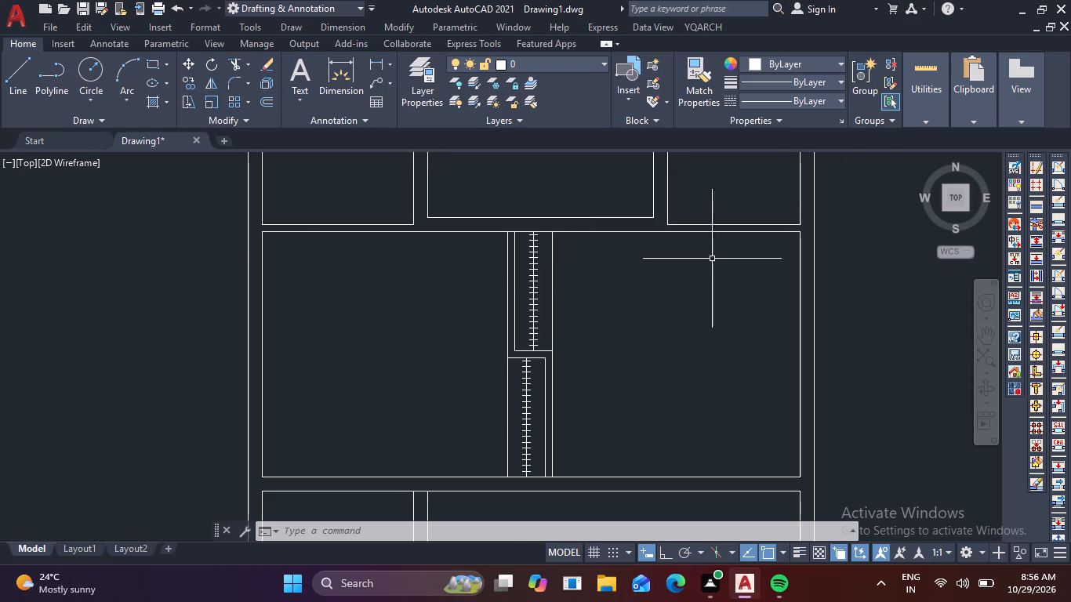
scroll(628, 270, "down", 2)
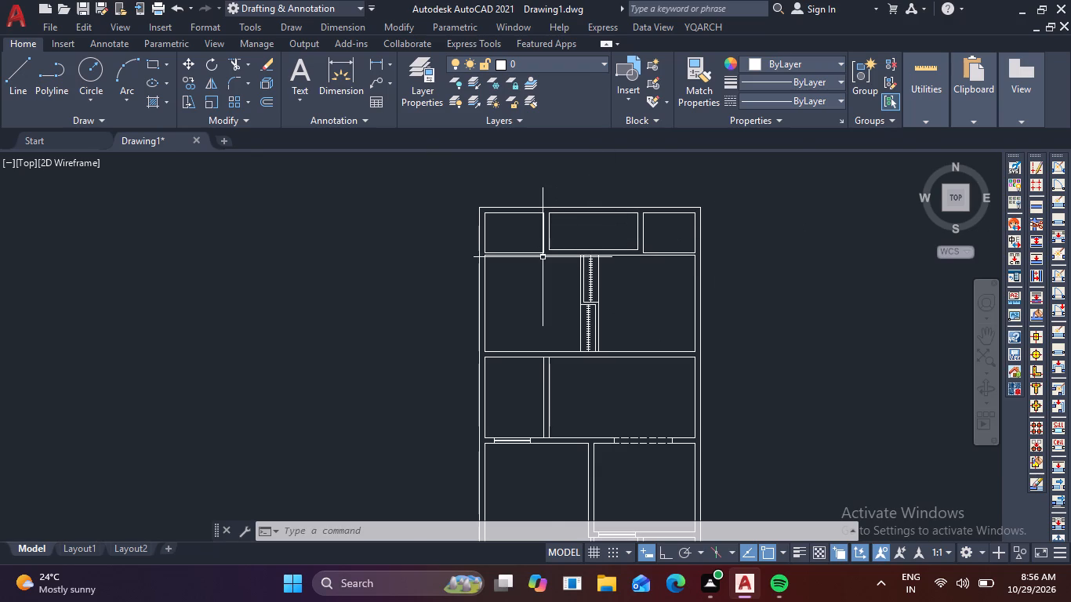
scroll(543, 257, "up", 1)
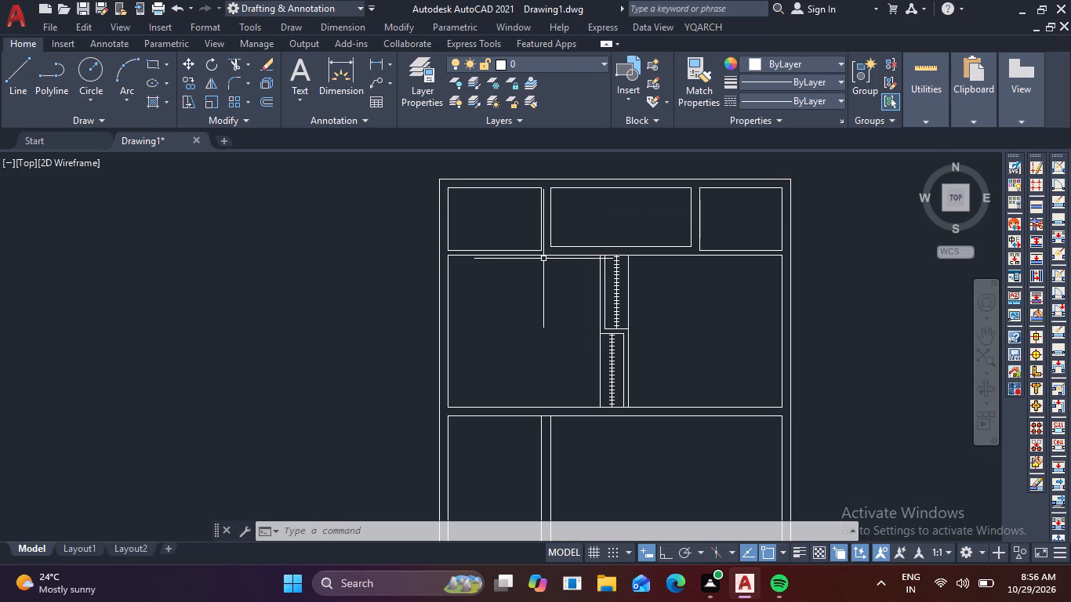
key("Escape")
key("ctrl+3")
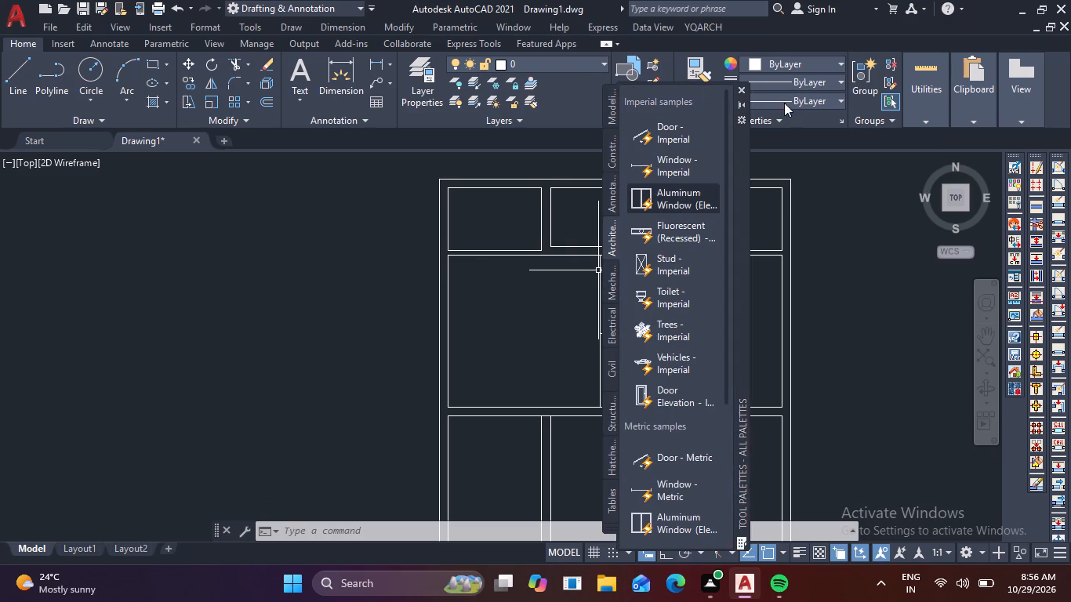
left_click_drag(648, 136, 451, 223)
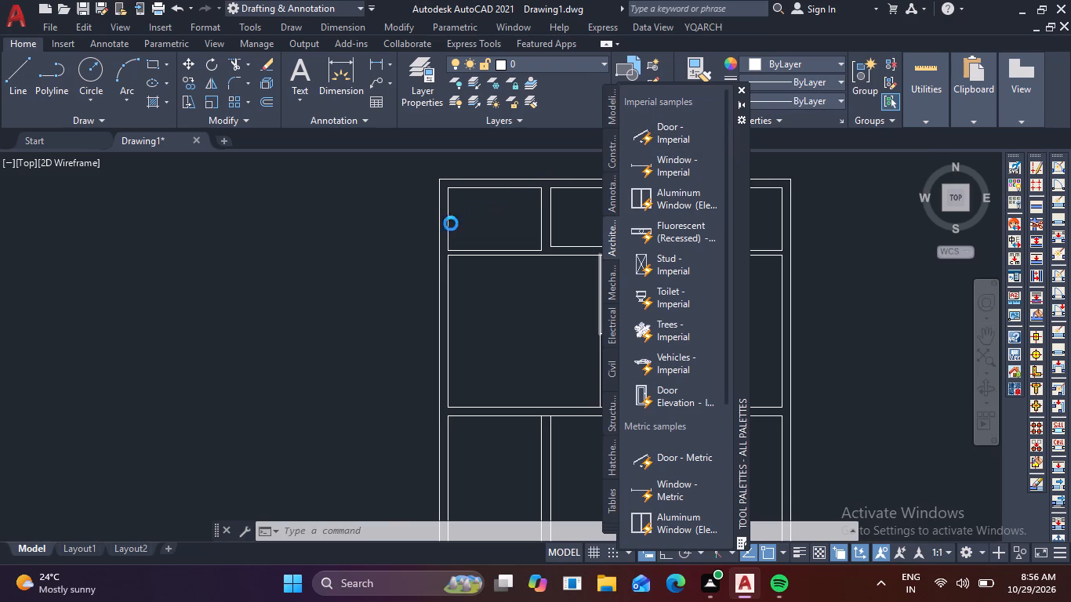
left_click_drag(451, 223, 361, 280)
Scale the door block from its hinge-side lower end, using its opening width as the reference and 3' as the new length.
scroll(394, 272, "up", 3)
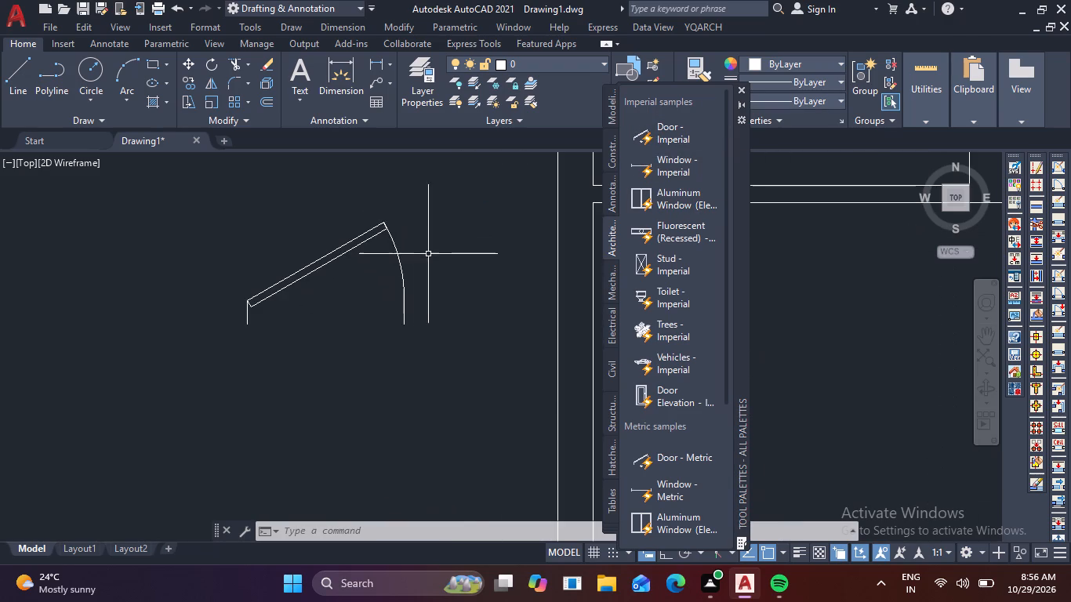
left_click(428, 254)
left_click(376, 263)
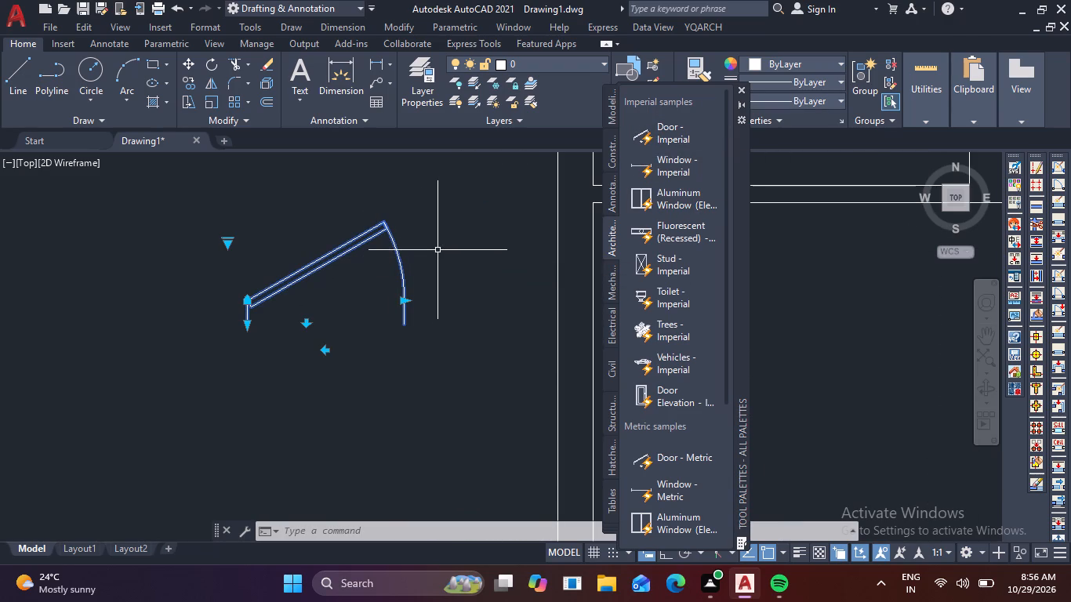
middle_click_drag(437, 250, 421, 198)
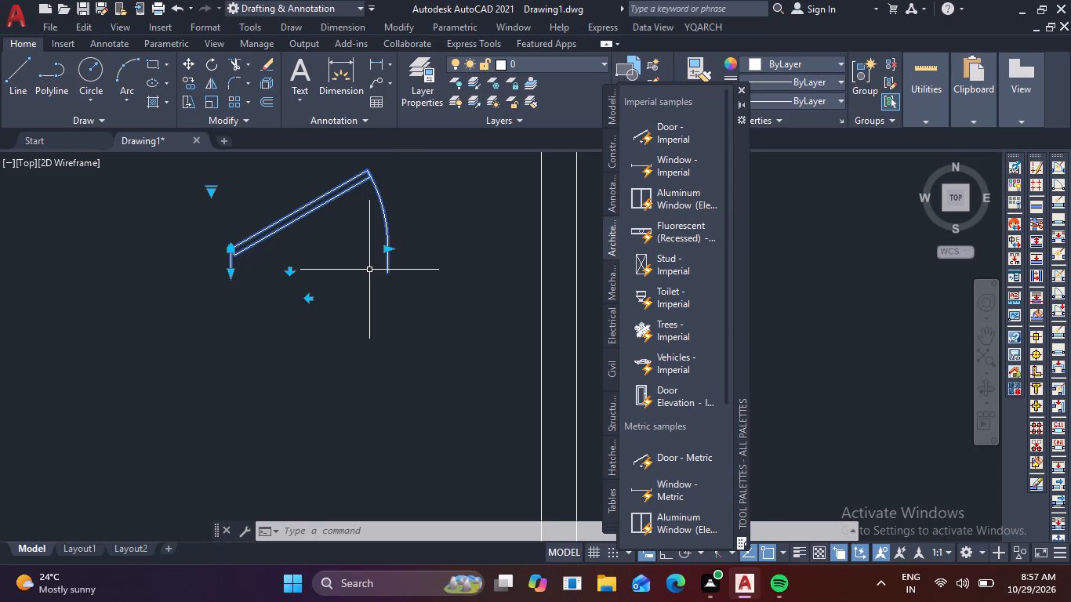
type("sc")
key("space")
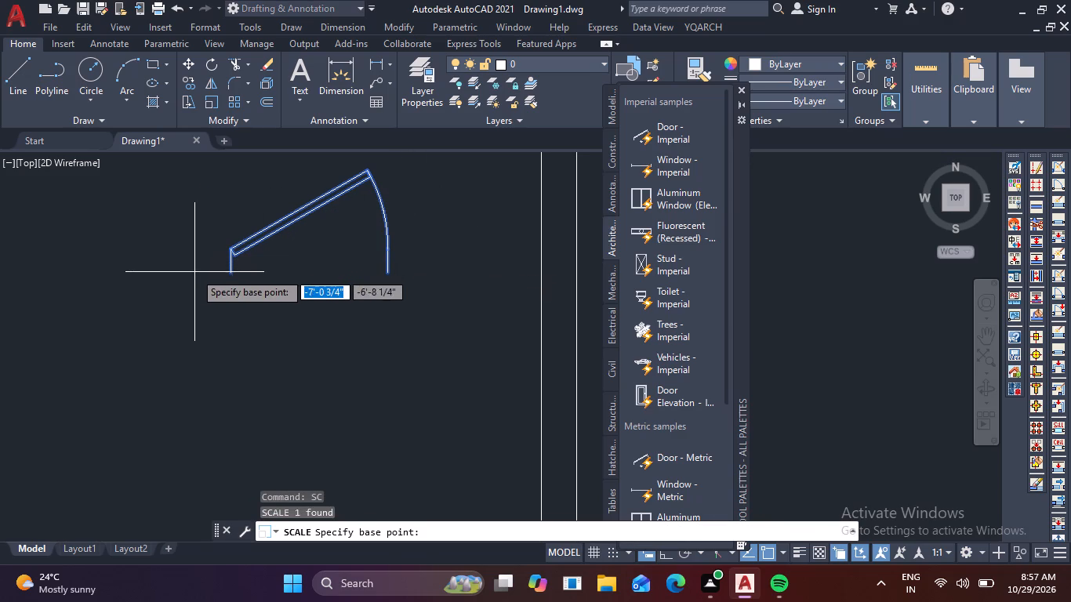
left_click(227, 274)
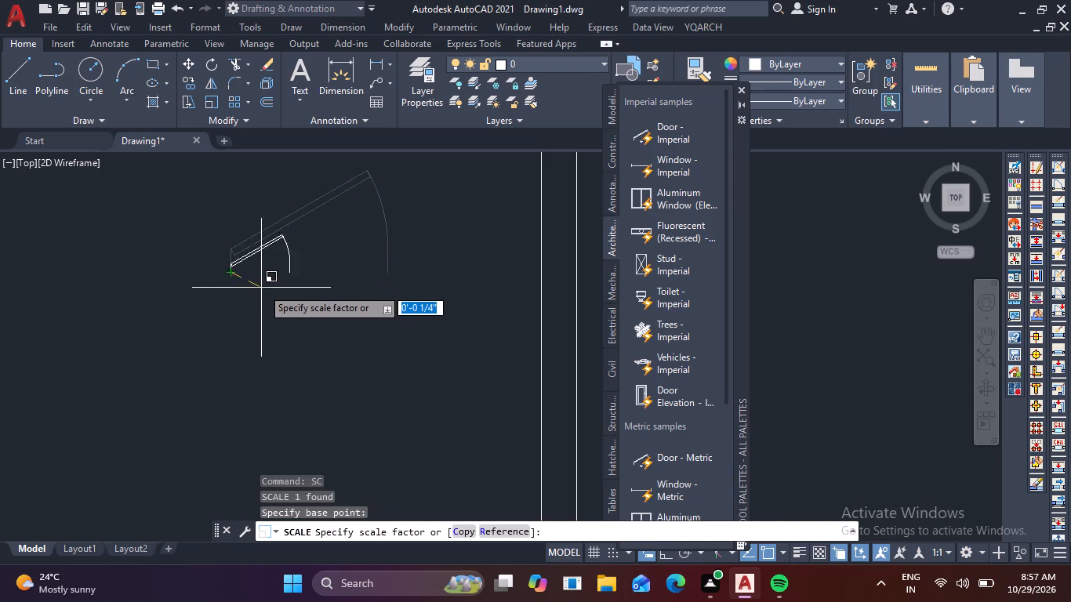
left_click(499, 532)
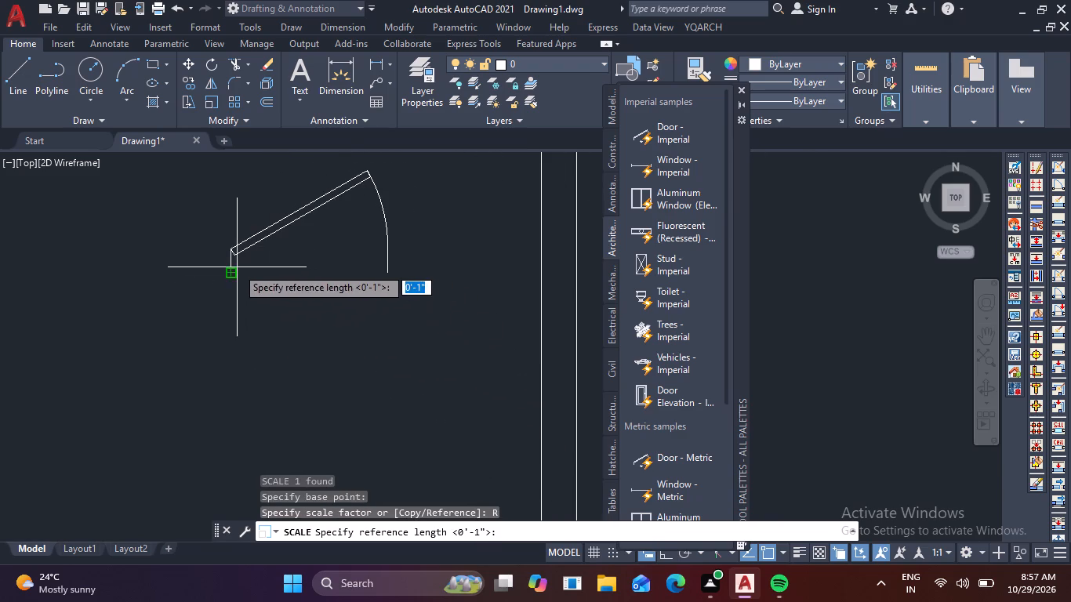
left_click(234, 273)
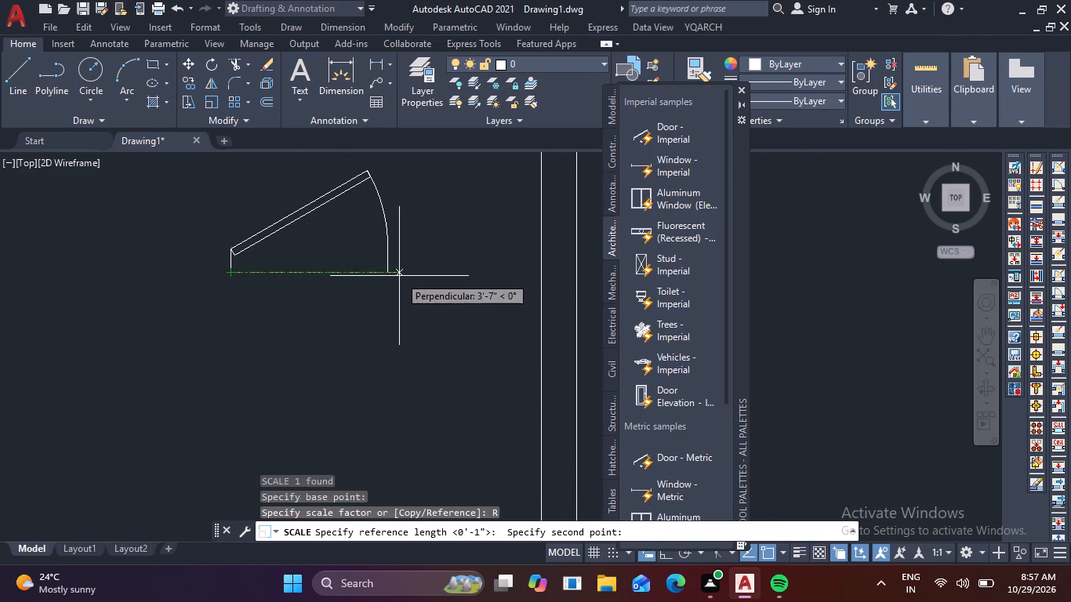
left_click(387, 276)
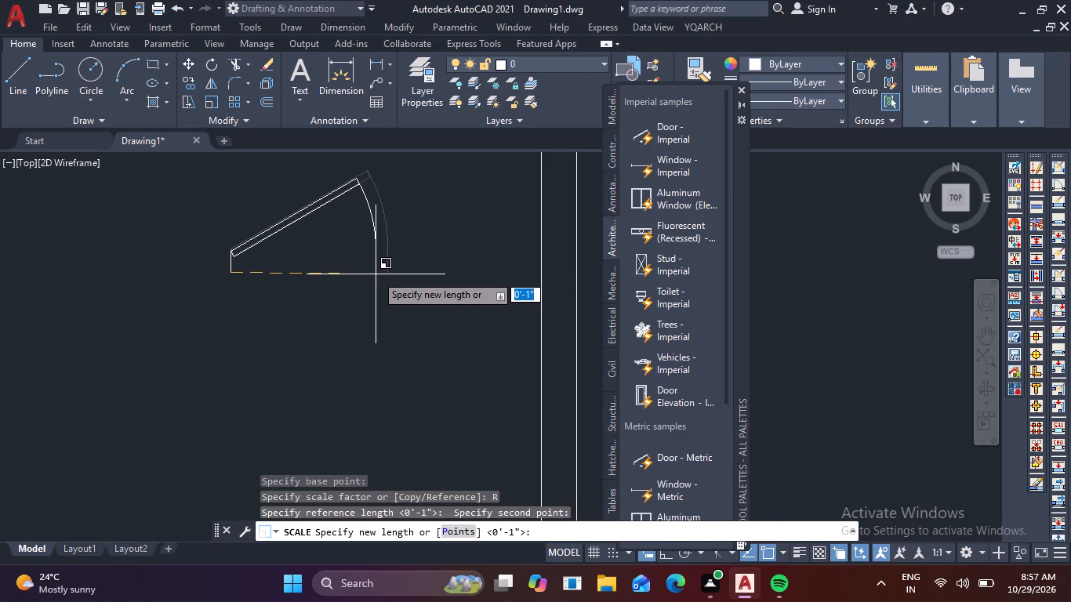
key("3")
key("apostrophe")
key("Return")
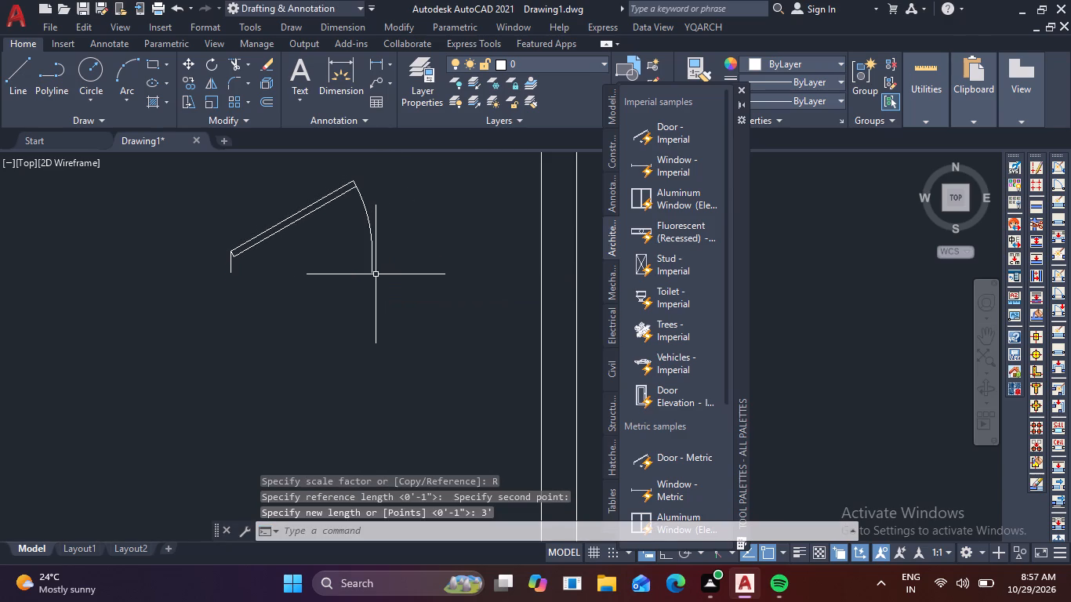
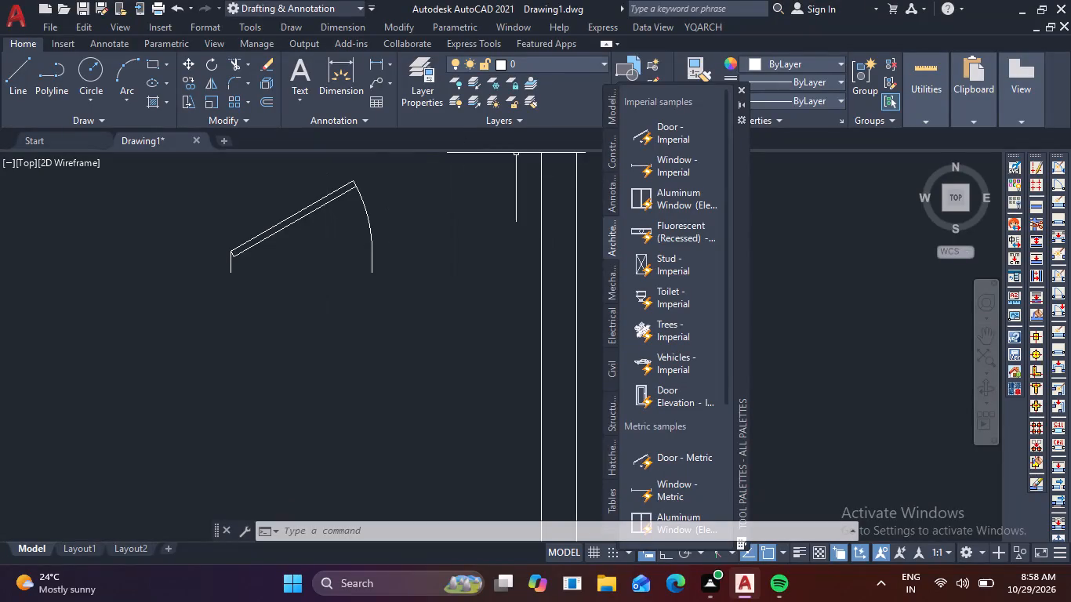
Close the tool palettes window to clear the drawing area around the door block.
left_click(742, 89)
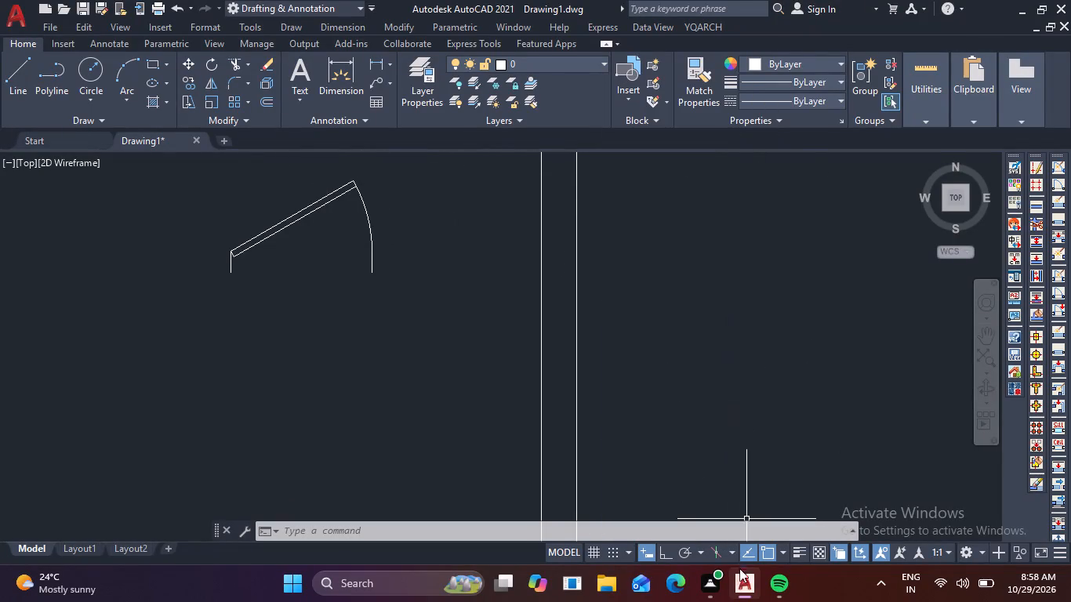
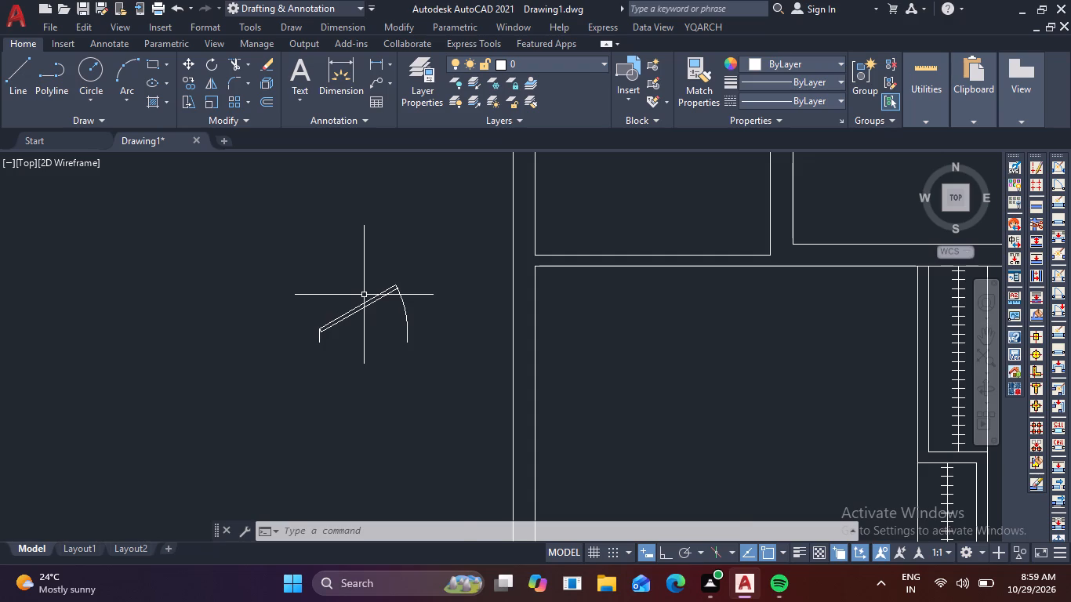
Mirror the door block outside the plan about a vertical line on its hinge side, keeping the source object.
scroll(379, 311, "down", 1)
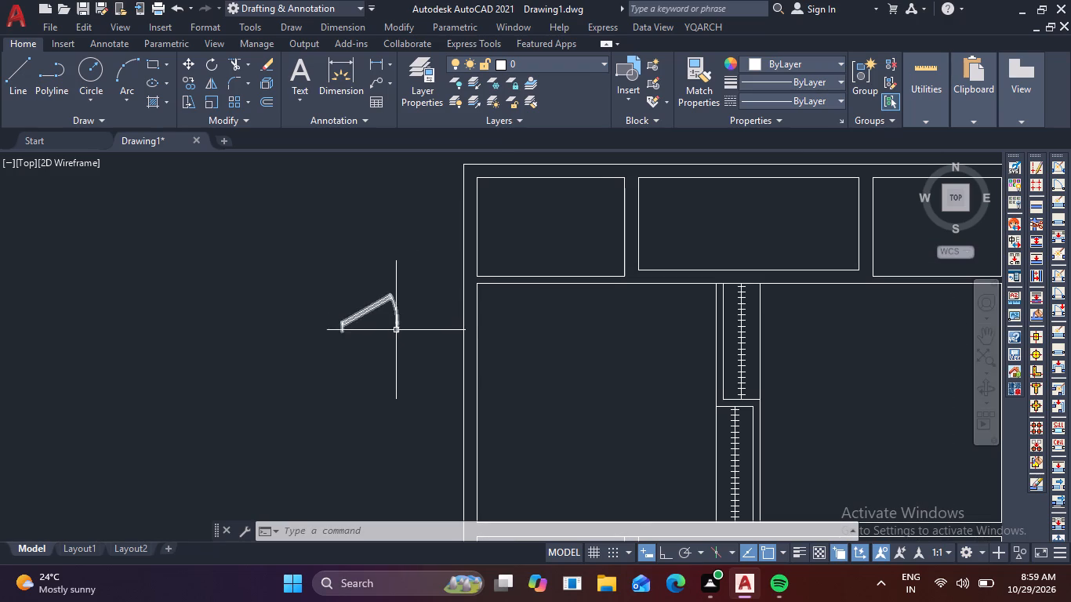
left_click(381, 332)
left_click(336, 292)
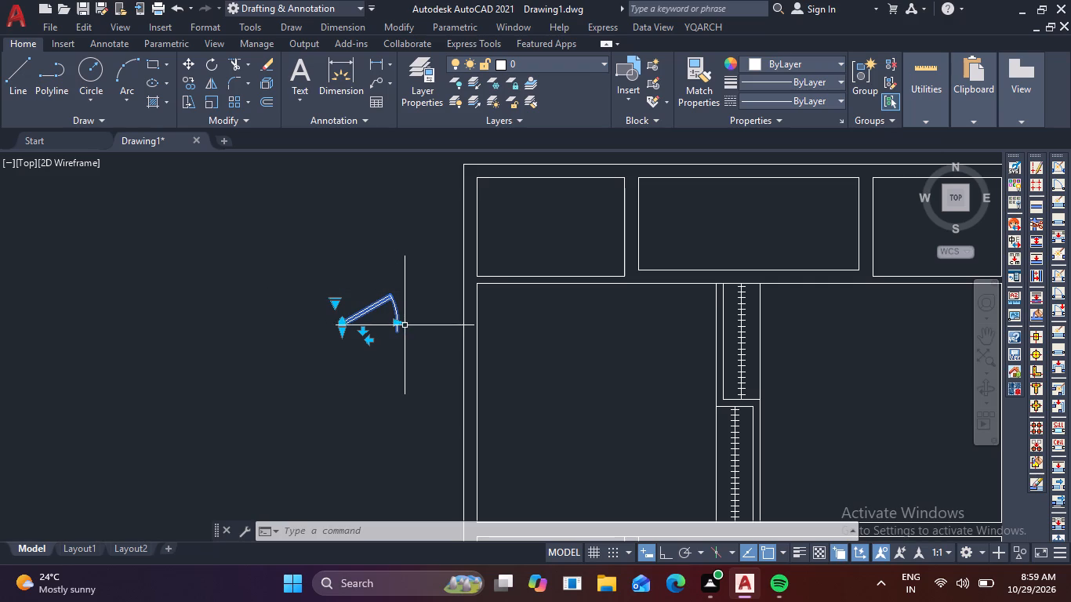
type("mi")
key("space")
left_click(314, 267)
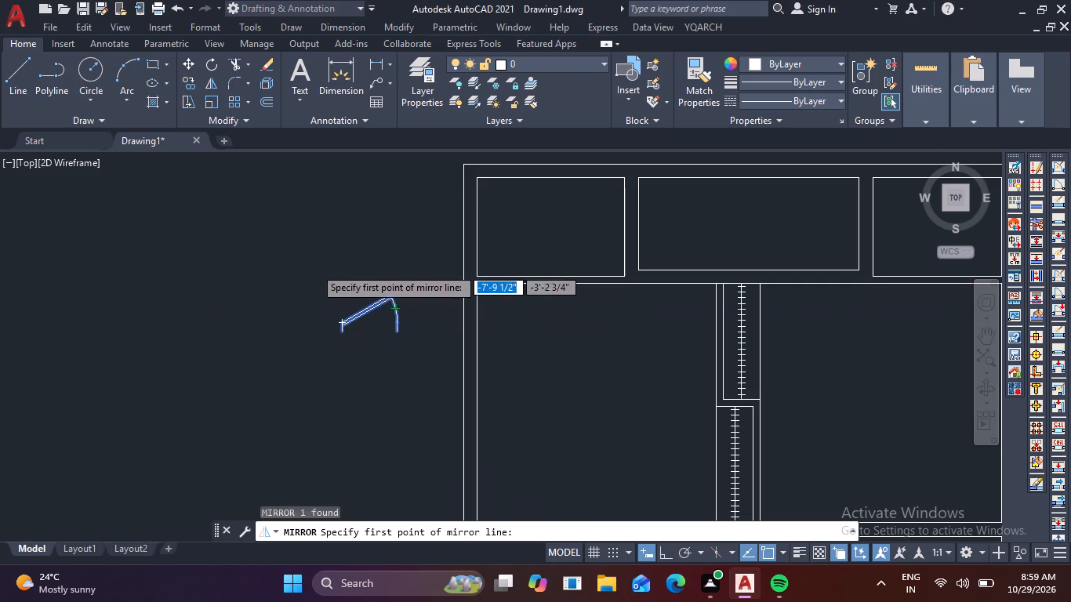
key("F8")
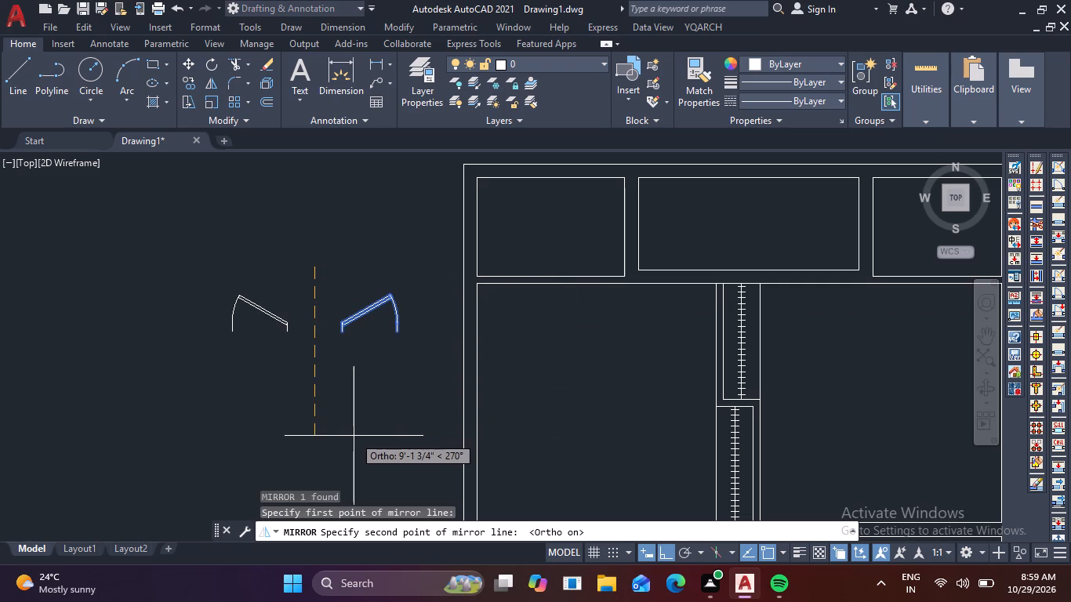
left_click(339, 440)
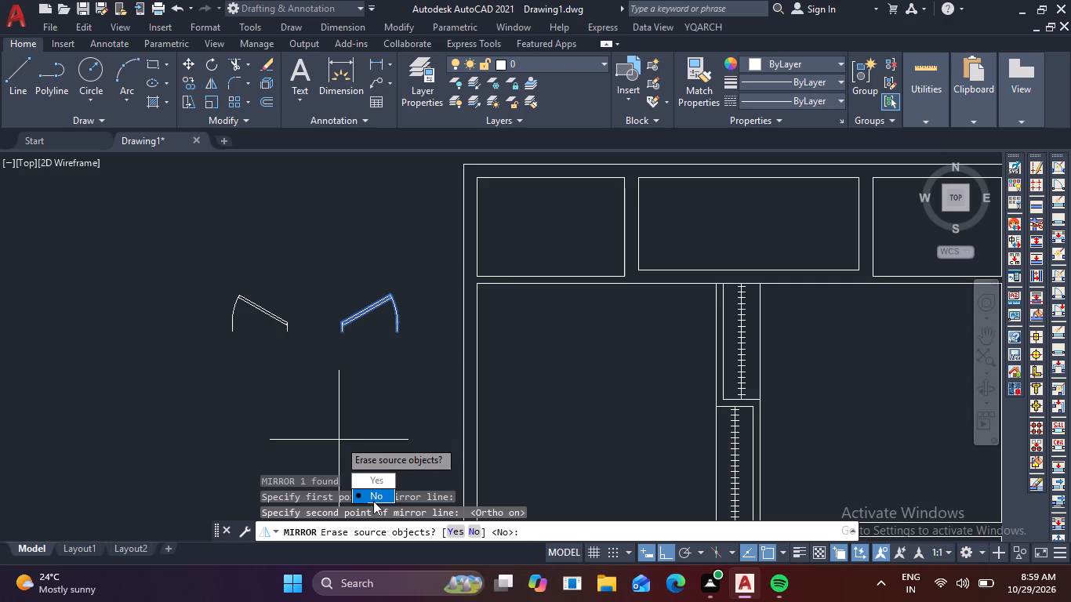
left_click_drag(373, 501, 339, 440)
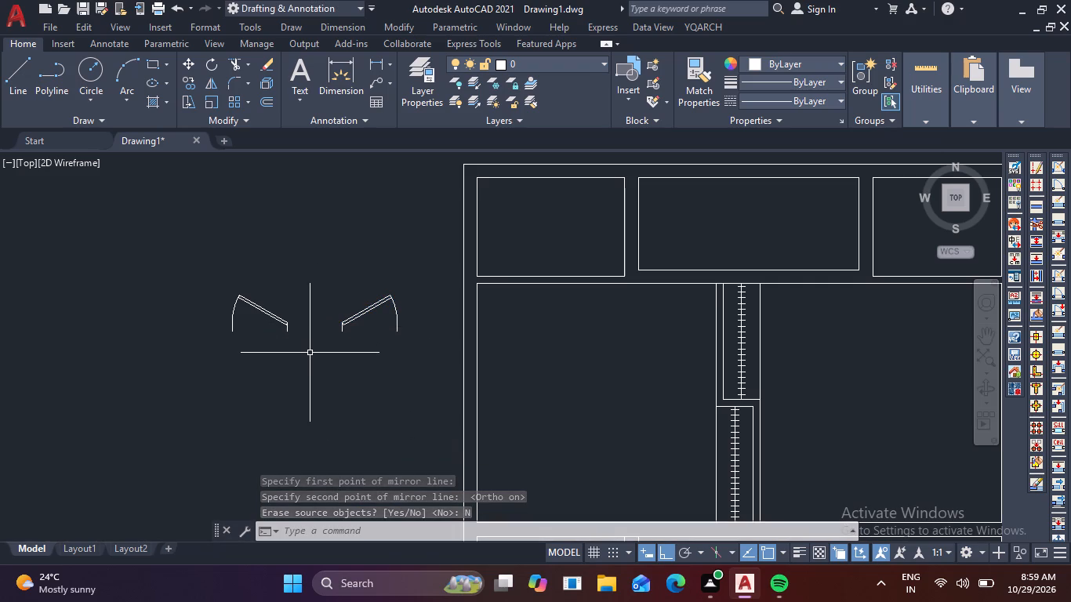
Copy the original door block by its hinge-side lower endpoint onto the horizontal wall's lower line, just right of the central wardrobe strip.
scroll(310, 353, "down", 1)
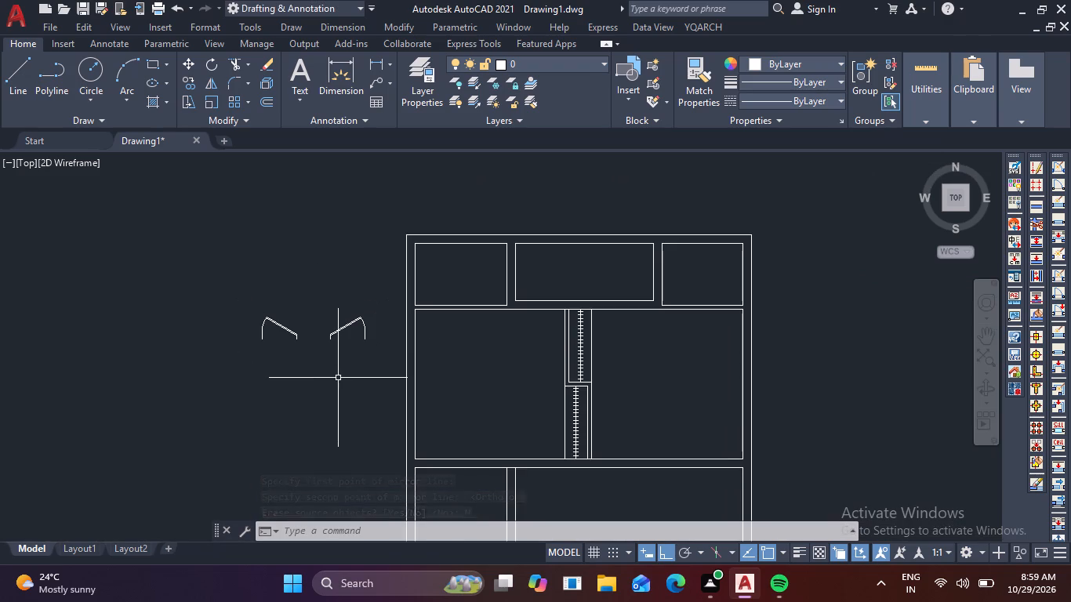
middle_click_drag(338, 378, 347, 311)
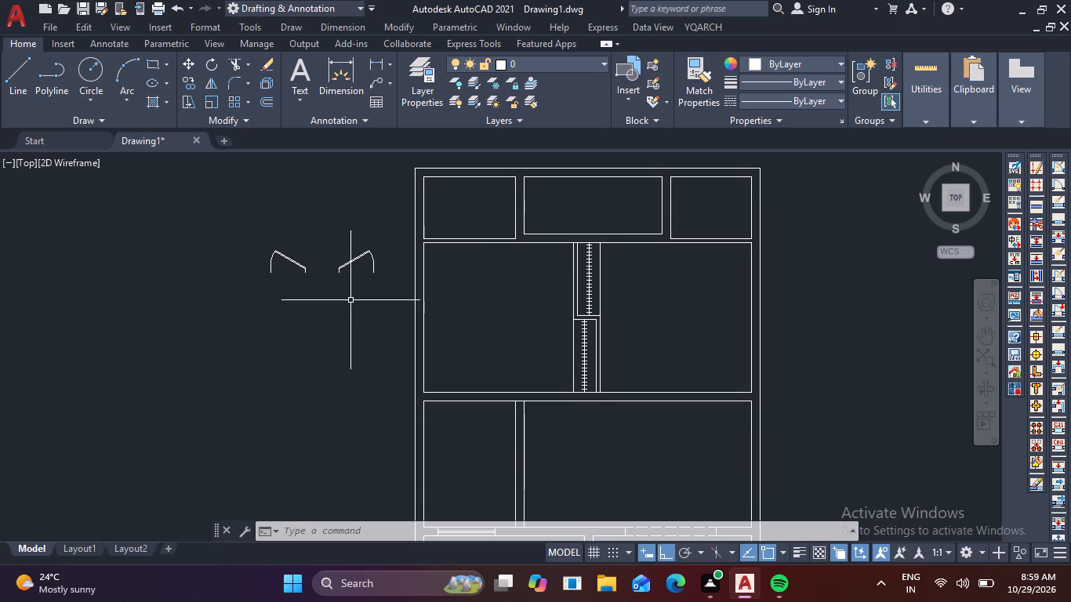
middle_click_drag(401, 331, 424, 247)
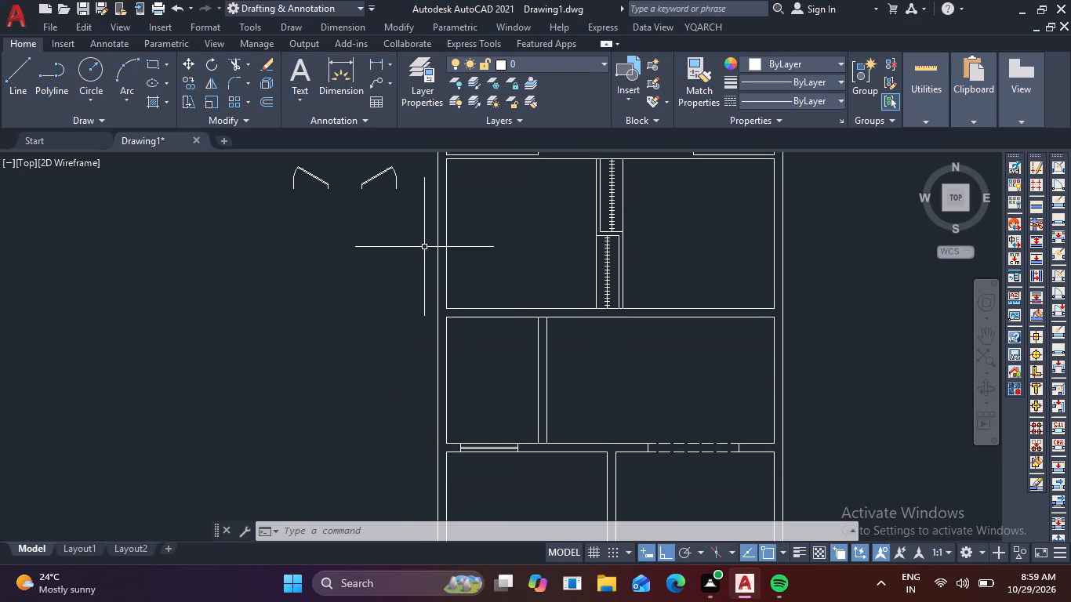
middle_click_drag(394, 188, 386, 222)
left_click(387, 223)
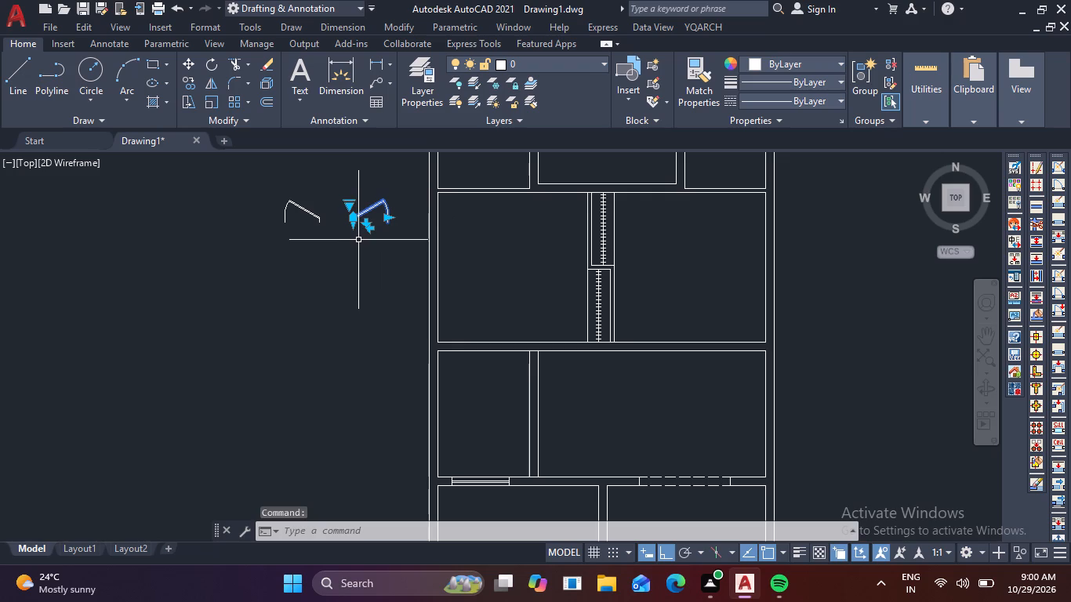
type("co")
key("space")
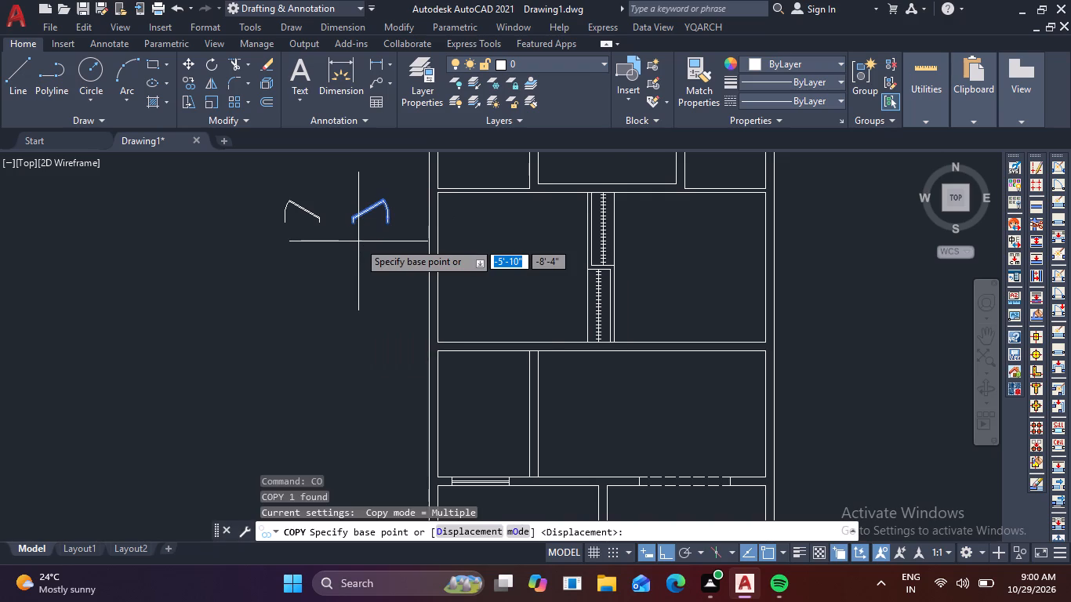
scroll(357, 228, "up", 2)
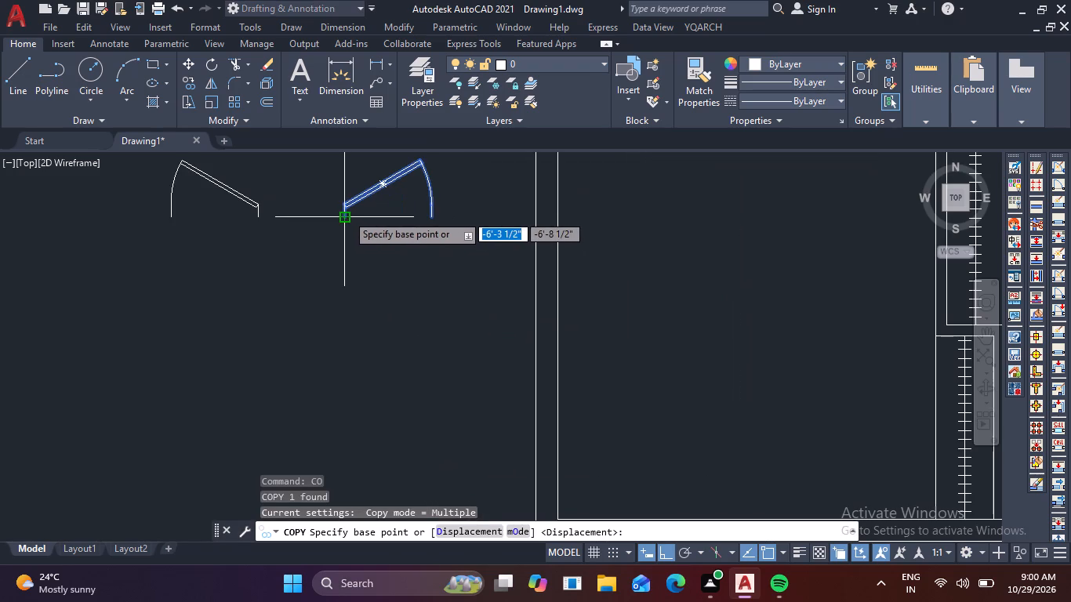
scroll(345, 212, "up", 3)
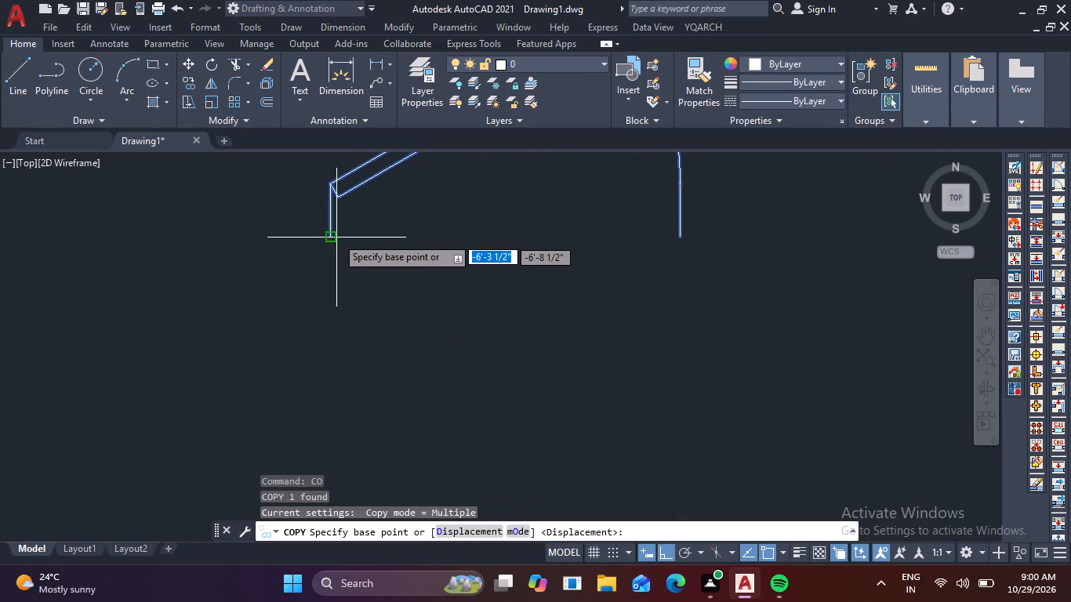
left_click(331, 237)
scroll(417, 262, "down", 4)
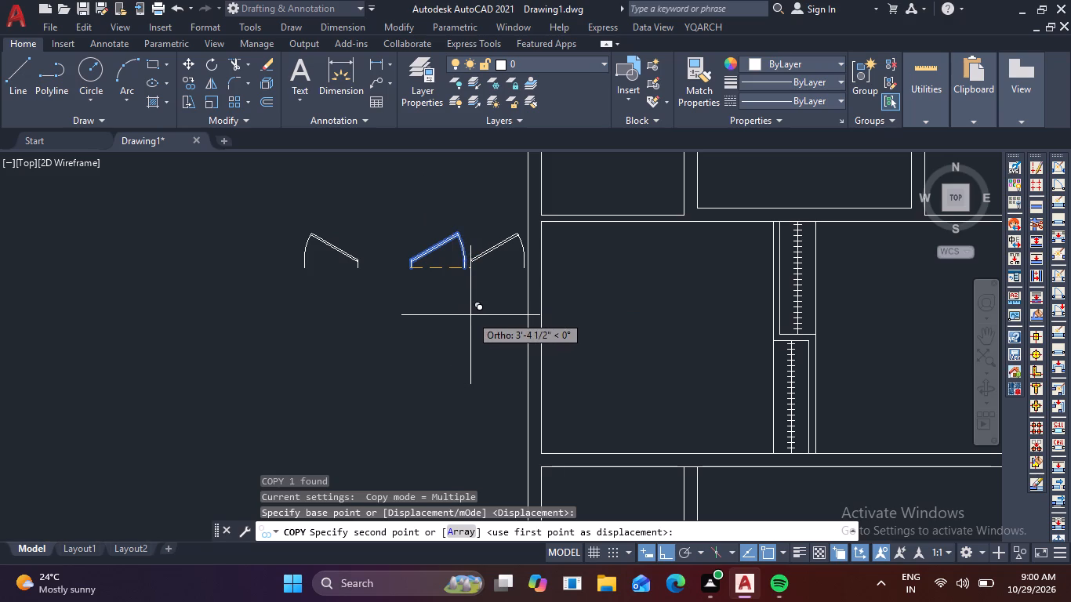
key("F1")
key("Escape")
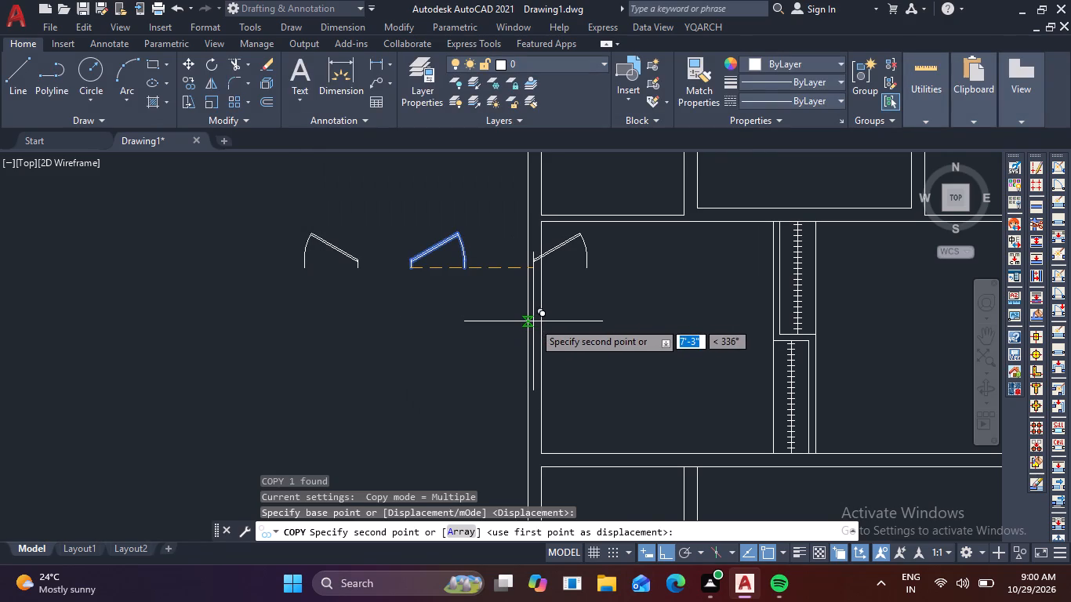
key("F8")
scroll(603, 331, "down", 1)
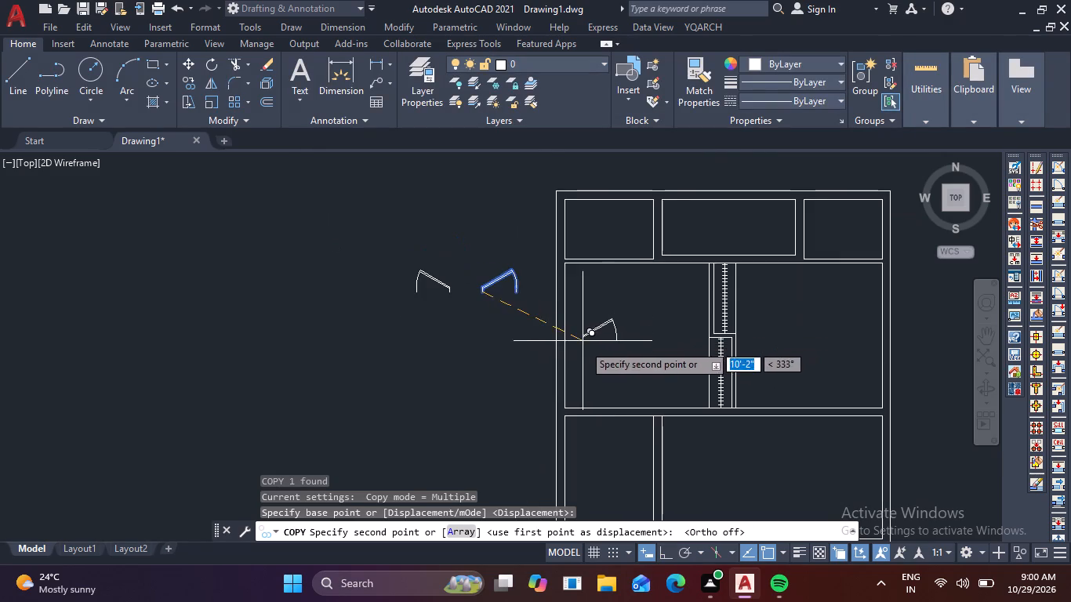
middle_click_drag(583, 344, 438, 239)
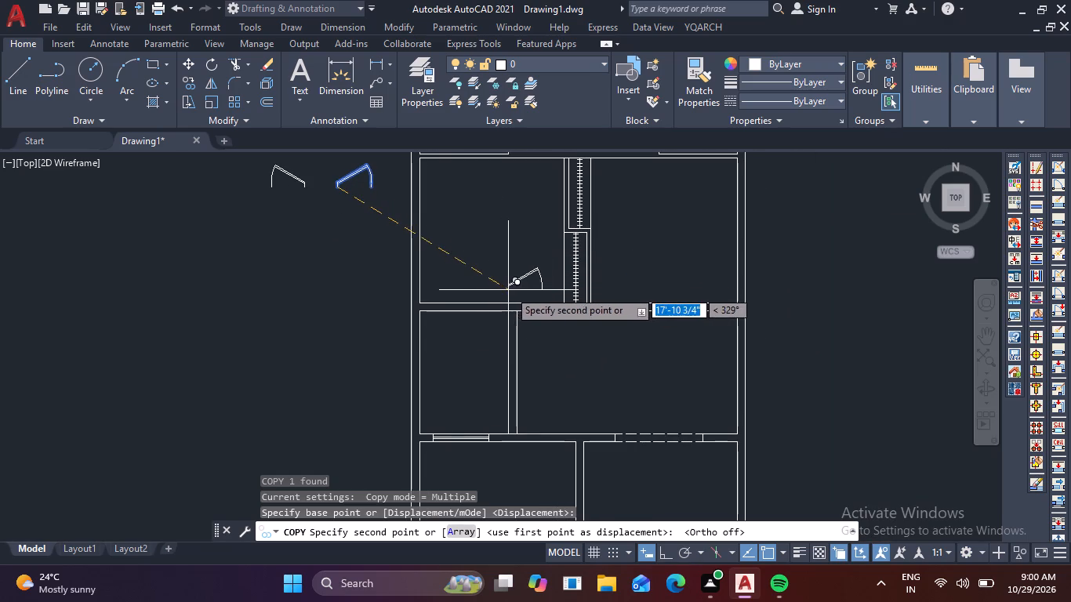
scroll(603, 317, "up", 3)
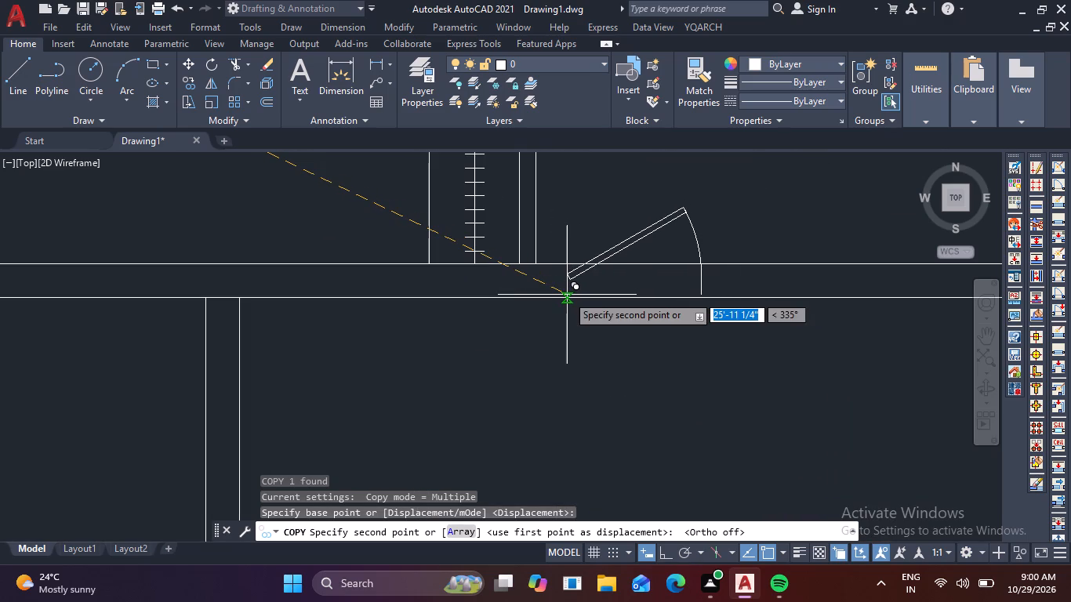
left_click(567, 295)
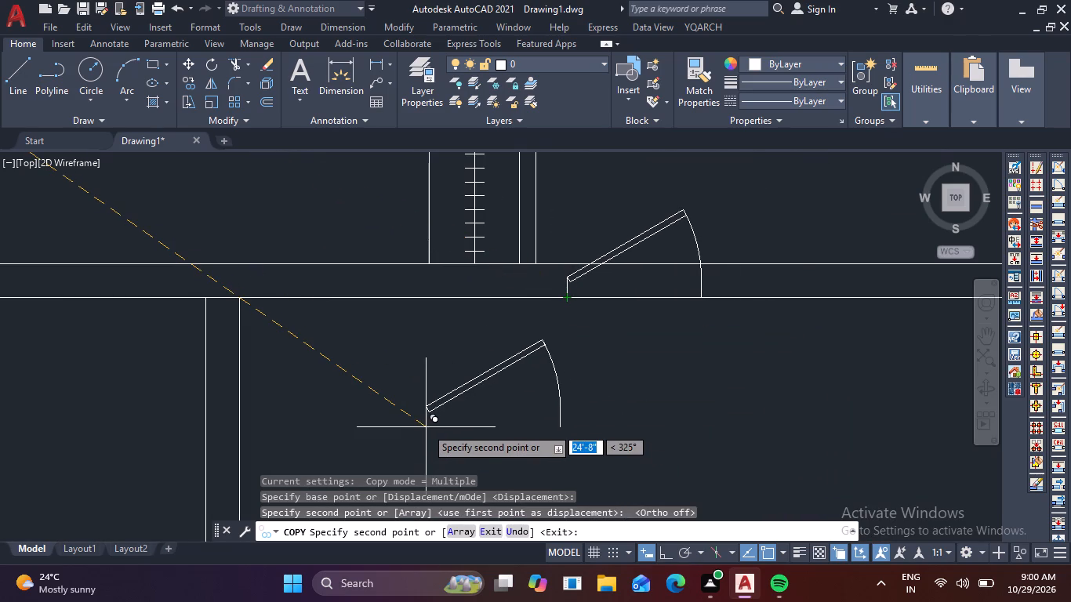
key("Escape")
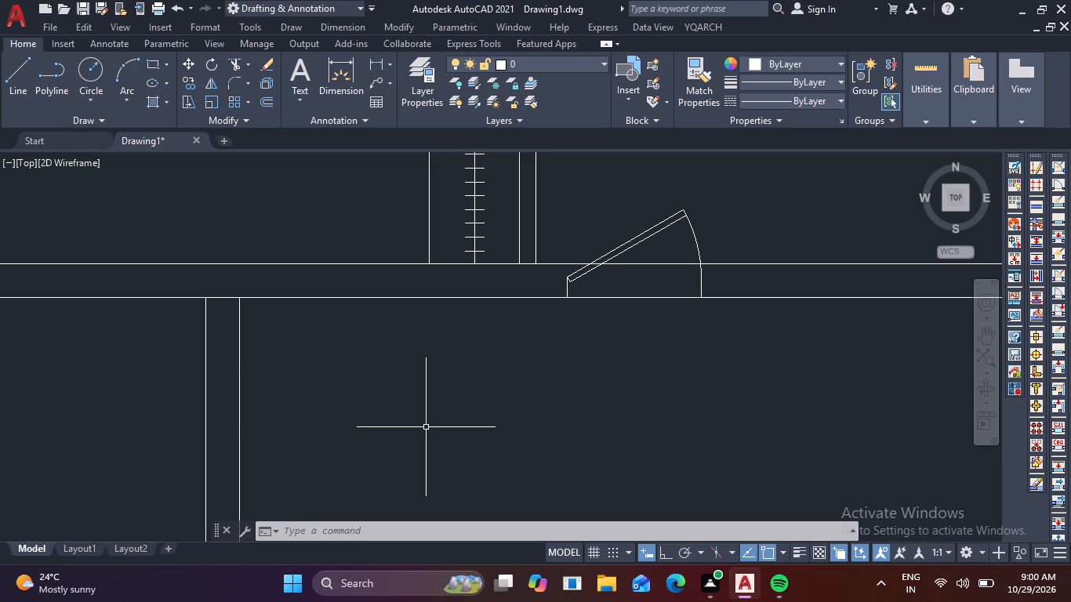
Copy the mirrored door block by its hinge-side lower endpoint onto the same wall's lower line, just left of the wardrobe strip.
scroll(441, 432, "down", 3)
scroll(202, 236, "up", 3)
scroll(175, 259, "down", 1)
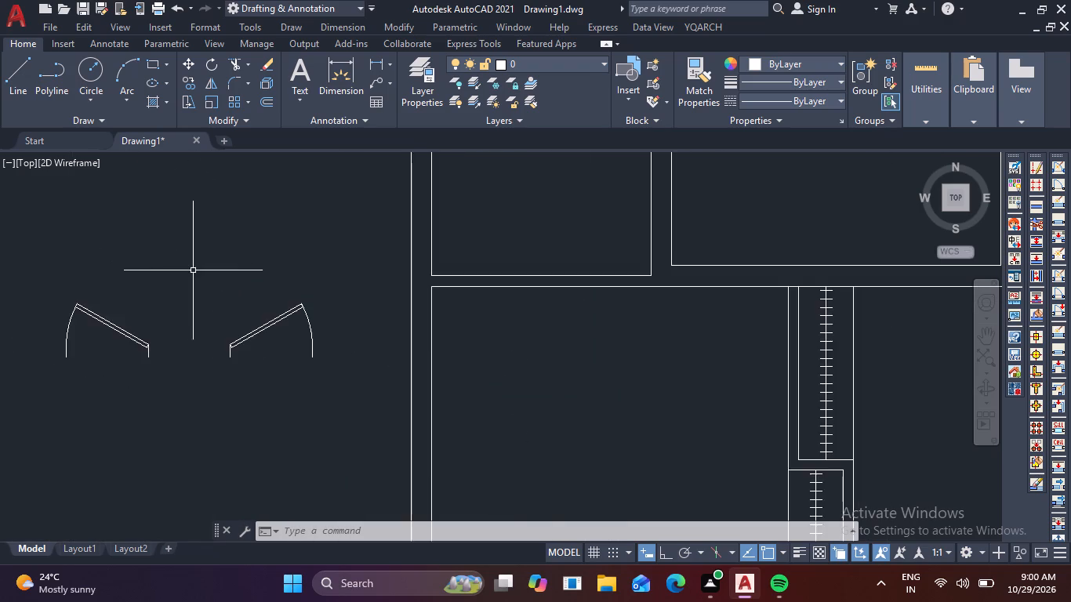
middle_click_drag(193, 270, 314, 263)
left_click(296, 370)
left_click(221, 317)
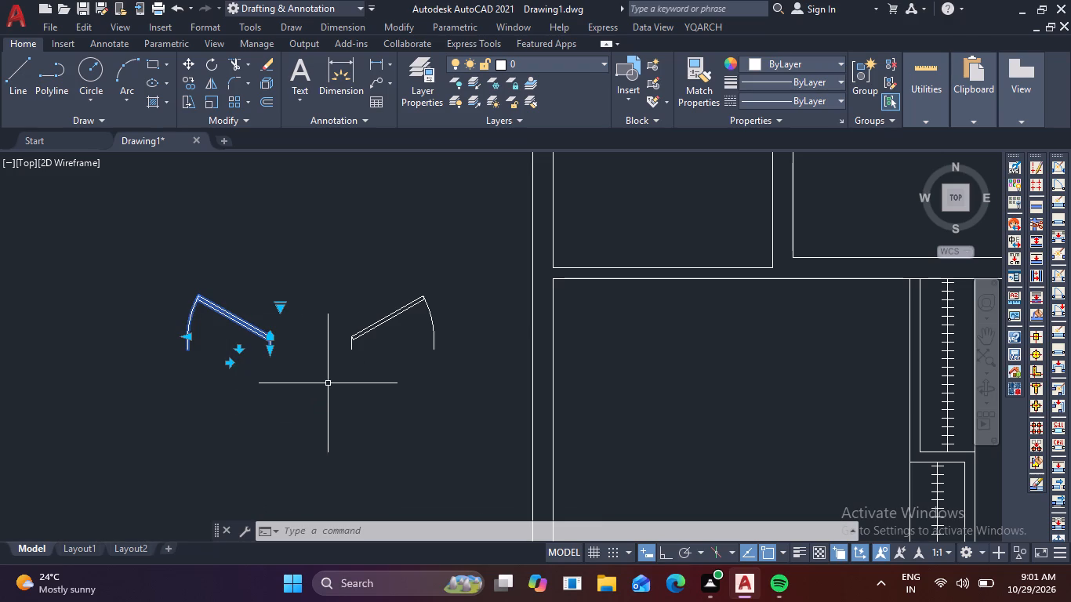
type("co")
key("space")
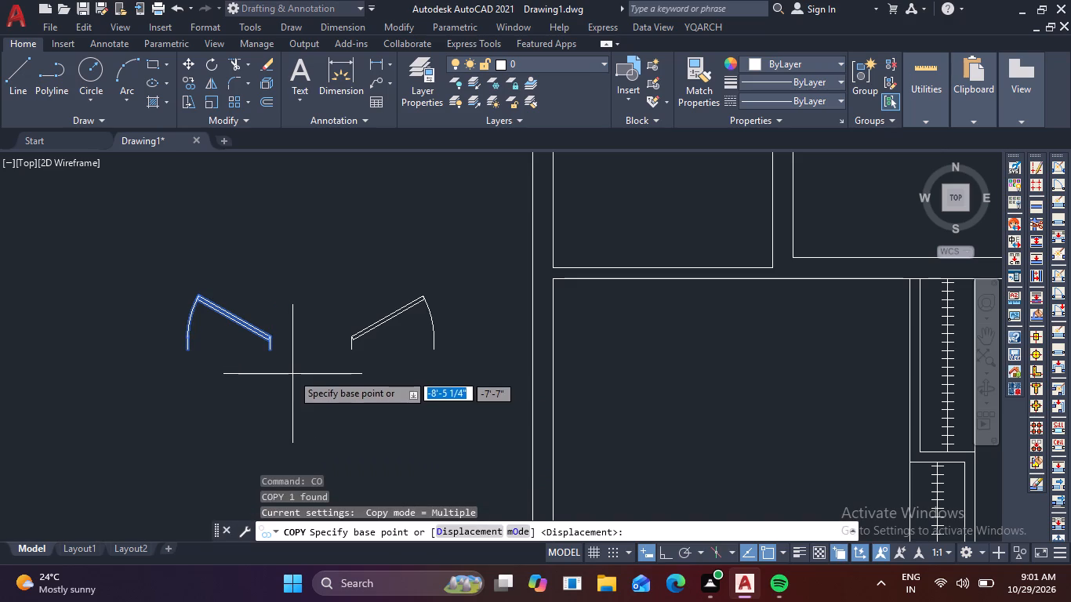
scroll(272, 360, "up", 3)
left_click(264, 332)
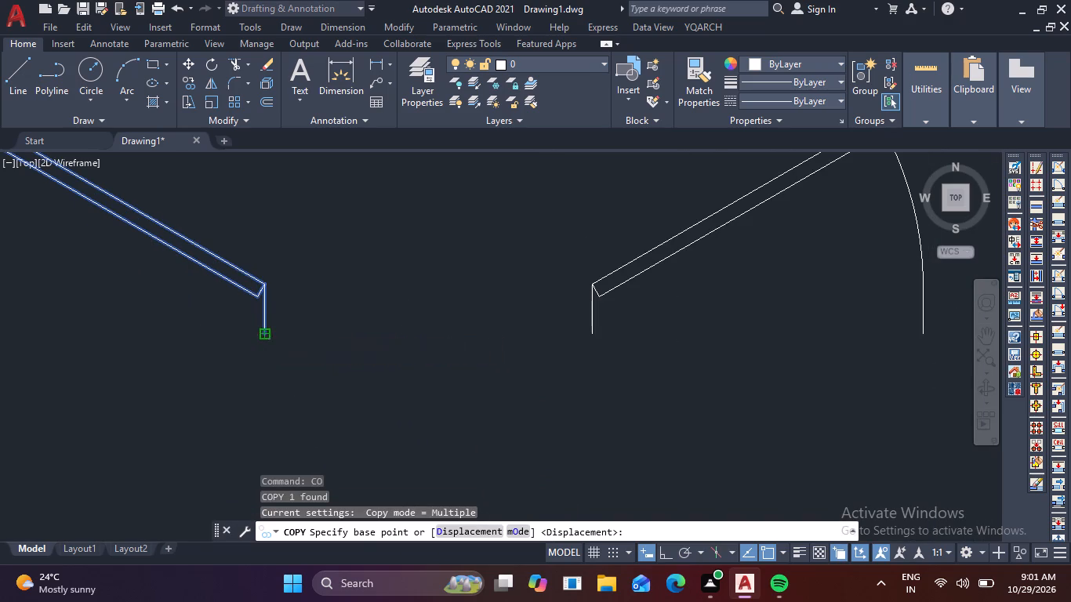
scroll(597, 317, "down", 4)
middle_click_drag(595, 314, 352, 287)
middle_click_drag(589, 408, 490, 283)
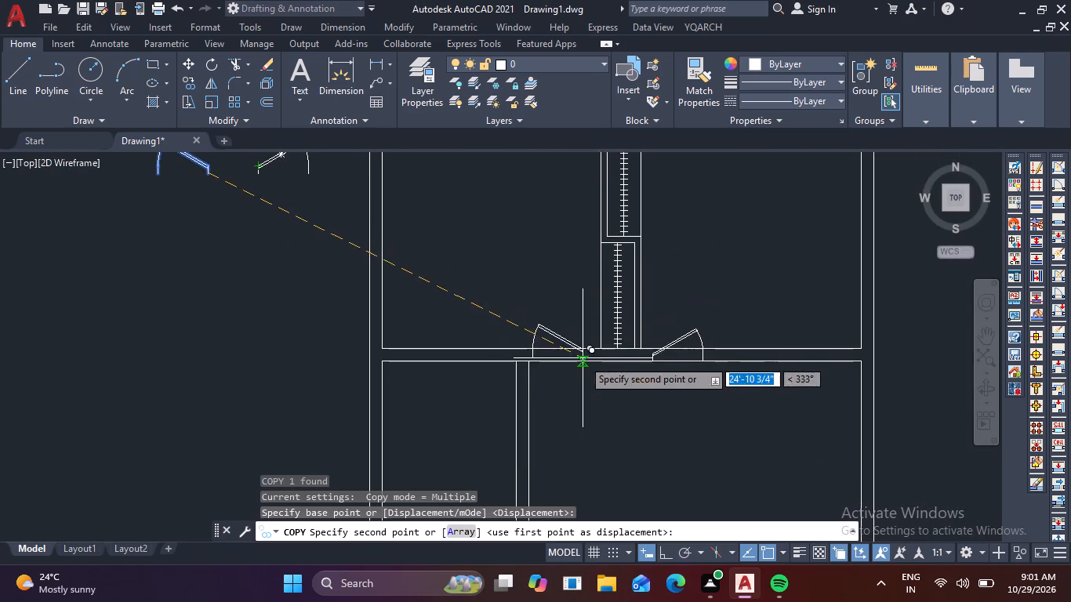
middle_click_drag(583, 359, 543, 274)
scroll(543, 274, "up", 3)
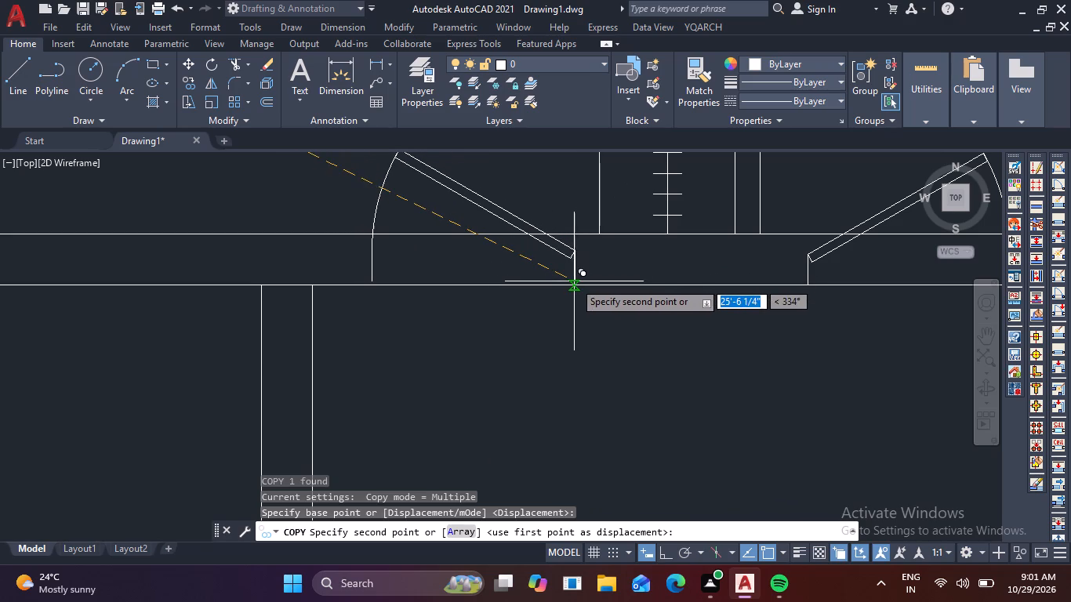
left_click(574, 281)
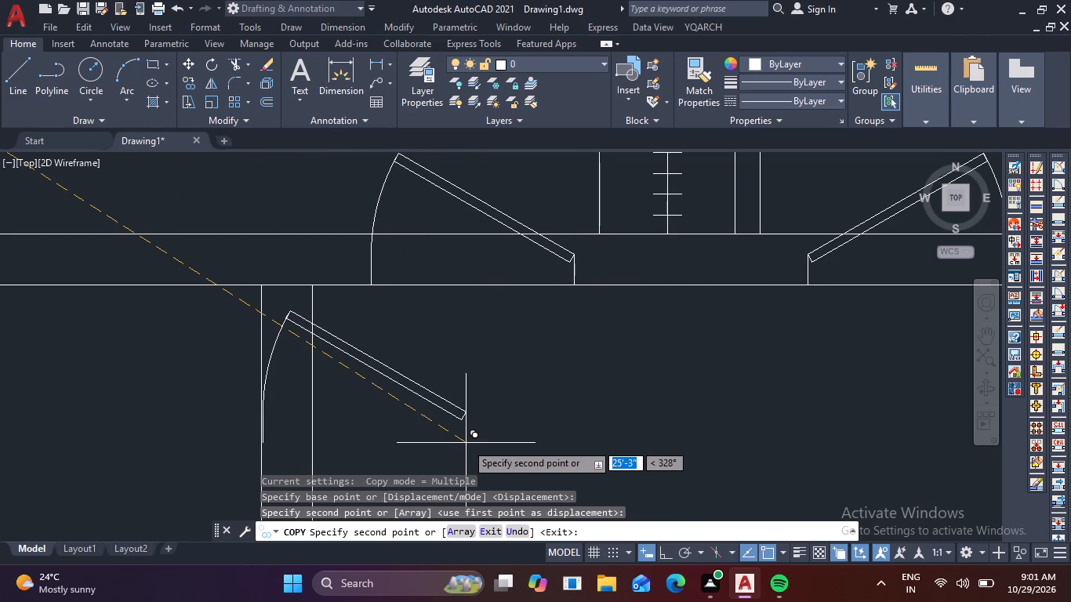
key("Escape")
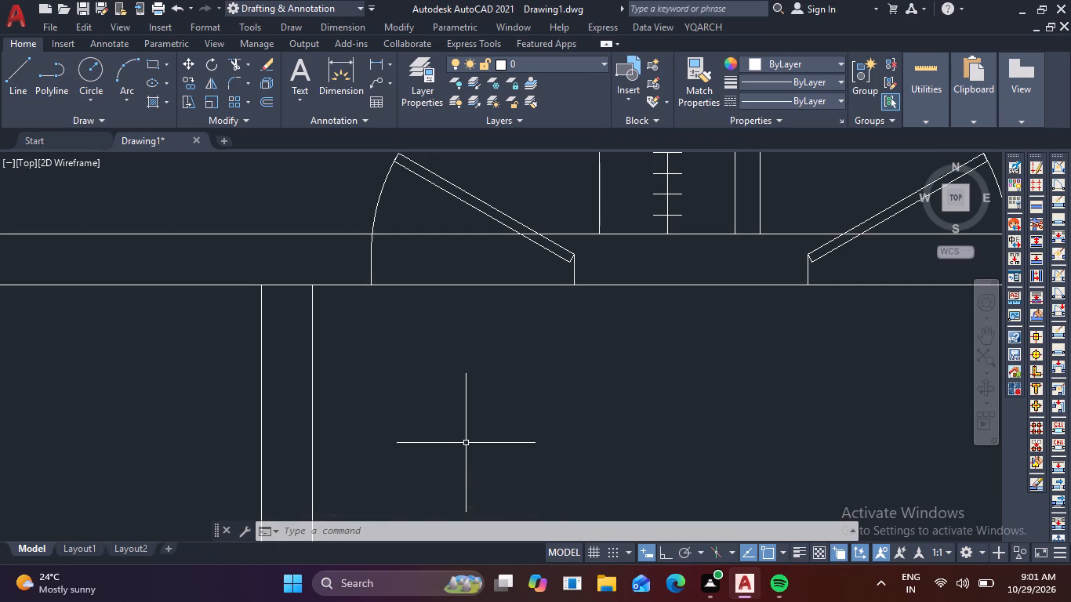
Move the door block beside the central wardrobe strip's left side a short distance farther left along the wall's lower line.
scroll(521, 343, "down", 2)
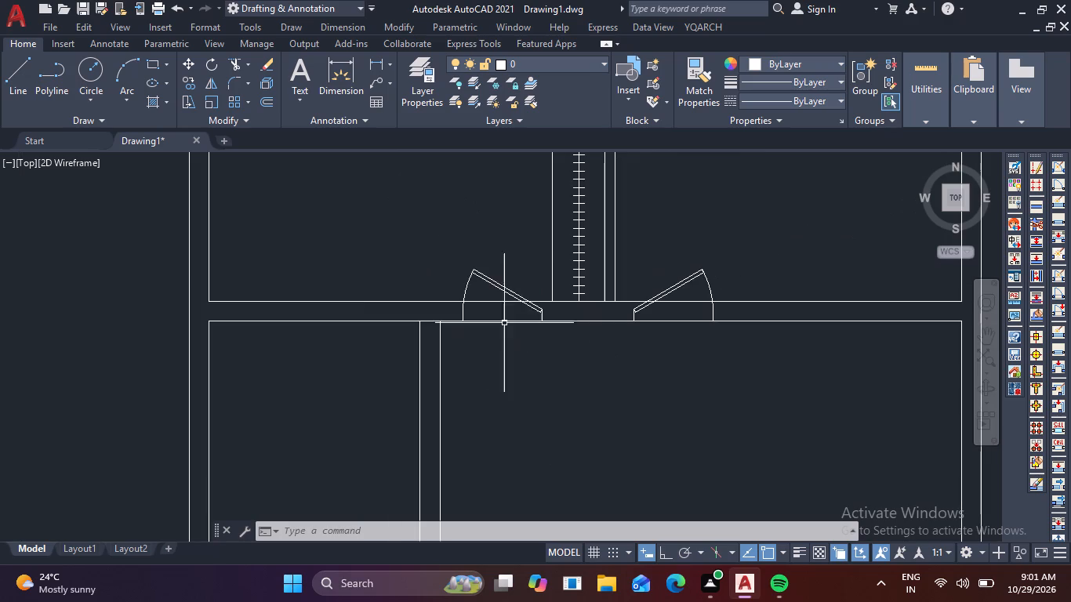
scroll(481, 262, "down", 1)
middle_click_drag(459, 247, 450, 289)
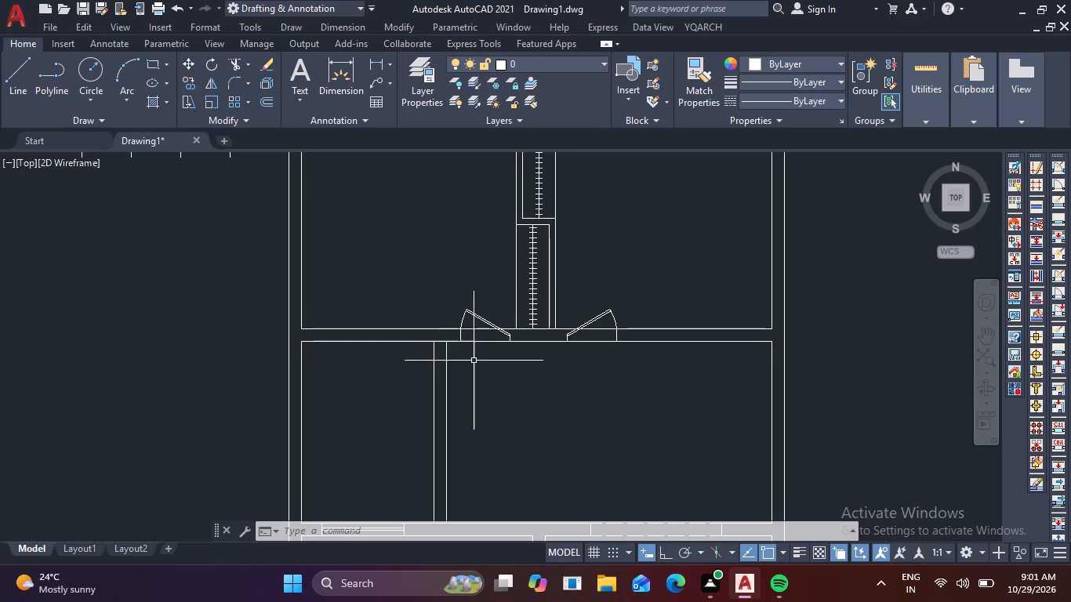
scroll(508, 324, "up", 3)
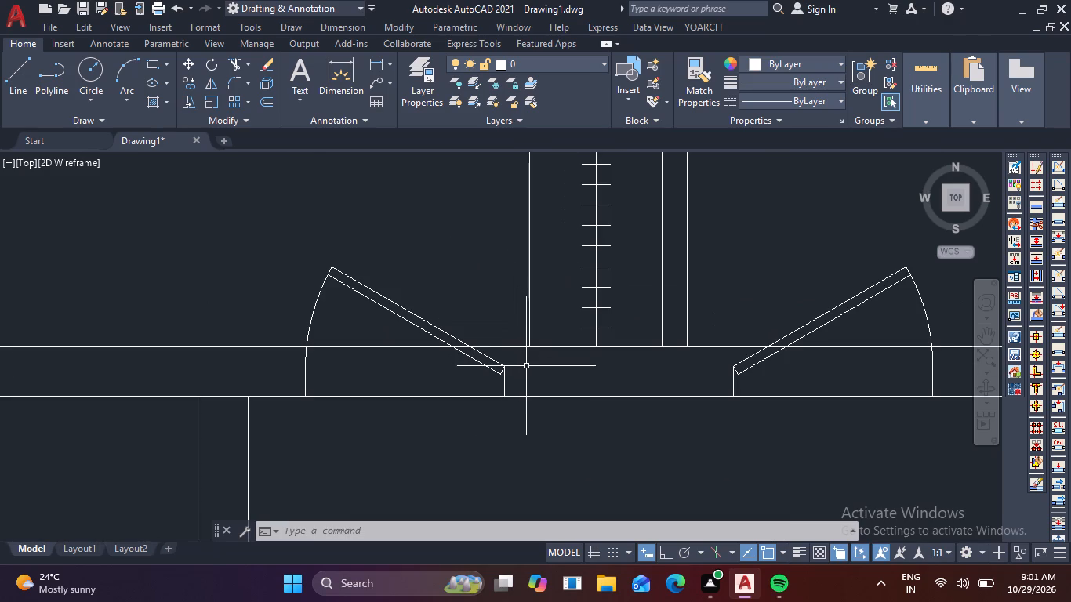
left_click(535, 372)
left_click(463, 359)
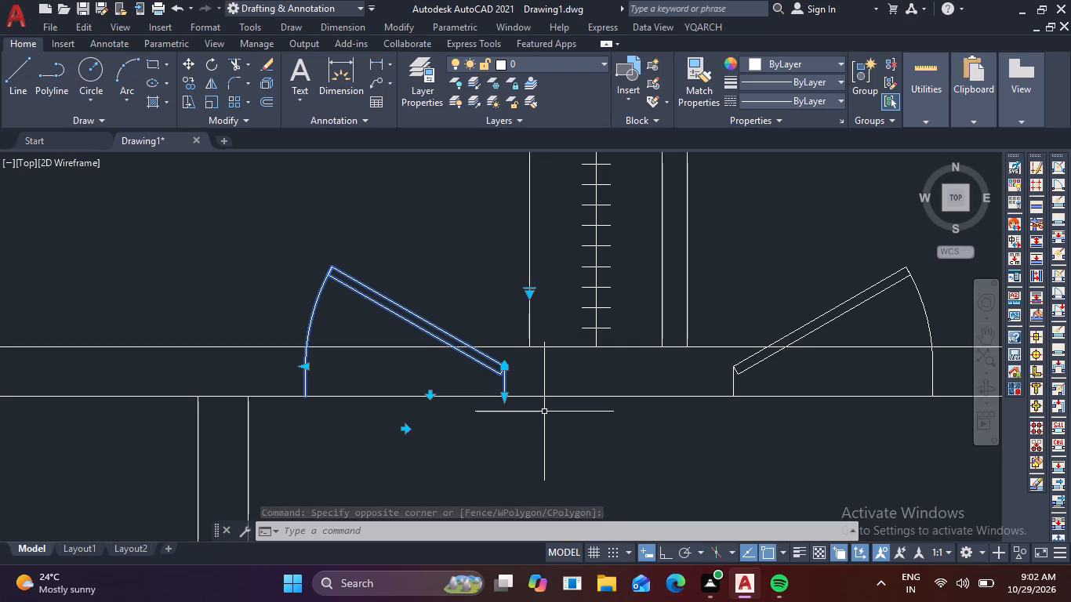
type("m")
key("space")
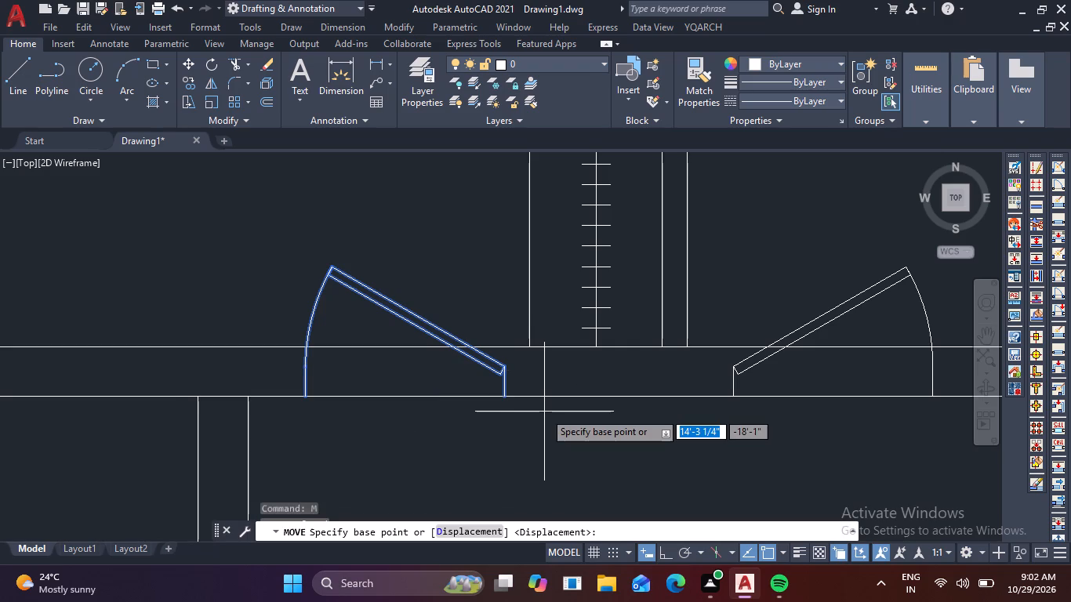
left_click(500, 397)
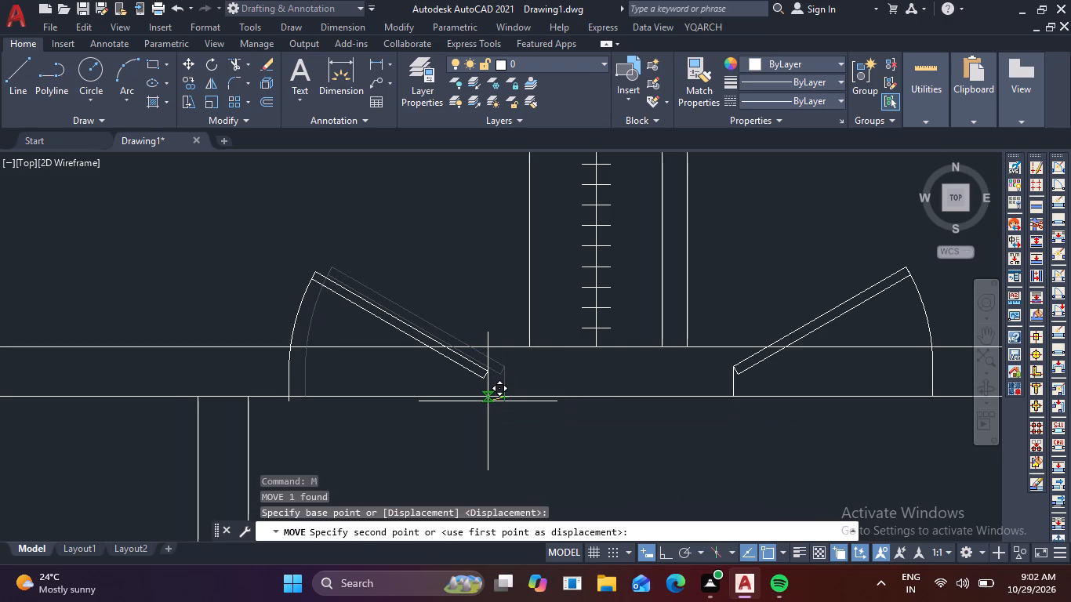
left_click(478, 401)
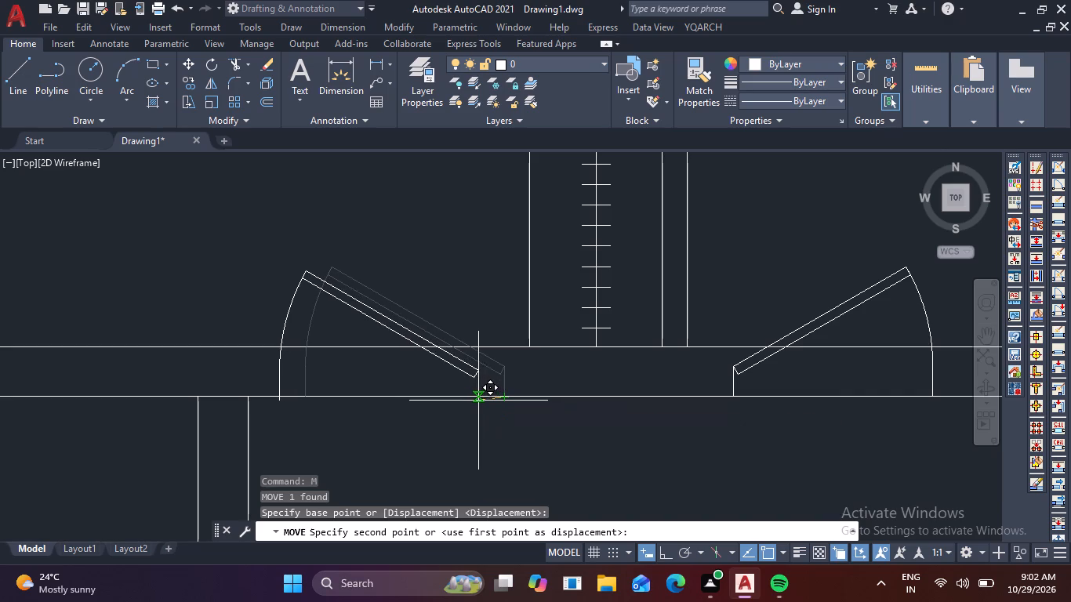
Draw a short vertical line from the left door's hinge-side upper endpoint to the wall's upper line.
scroll(535, 452, "down", 2)
middle_click_drag(624, 488, 604, 402)
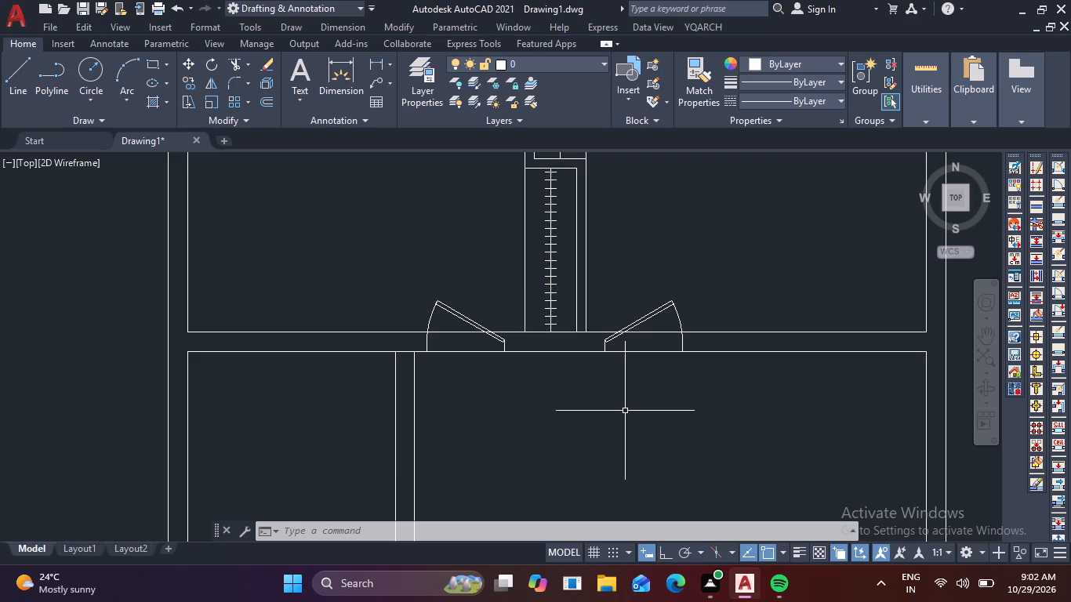
type("l")
key("space")
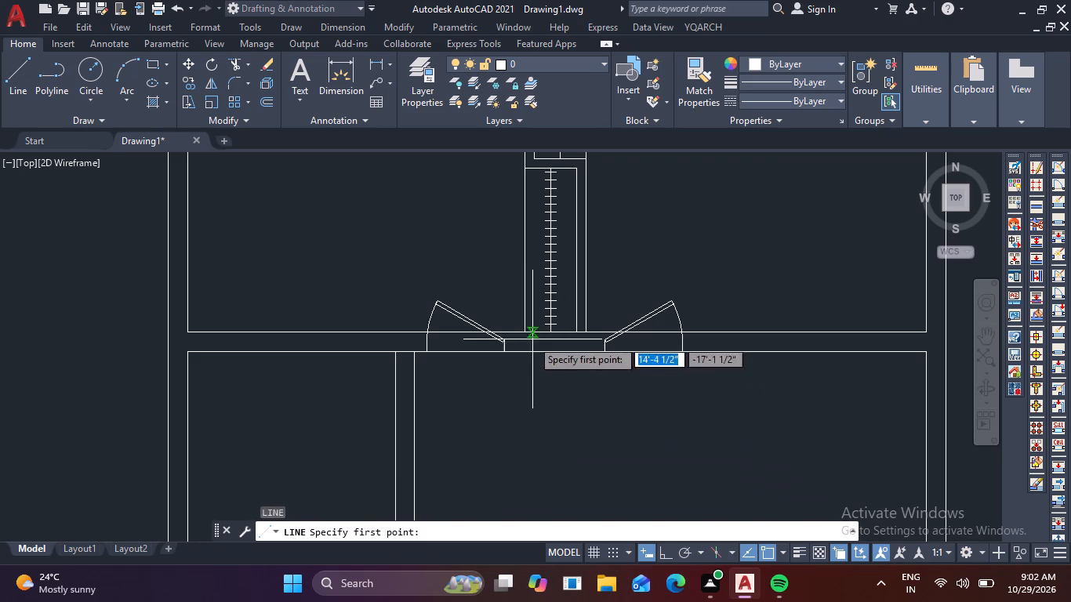
scroll(525, 335, "up", 4)
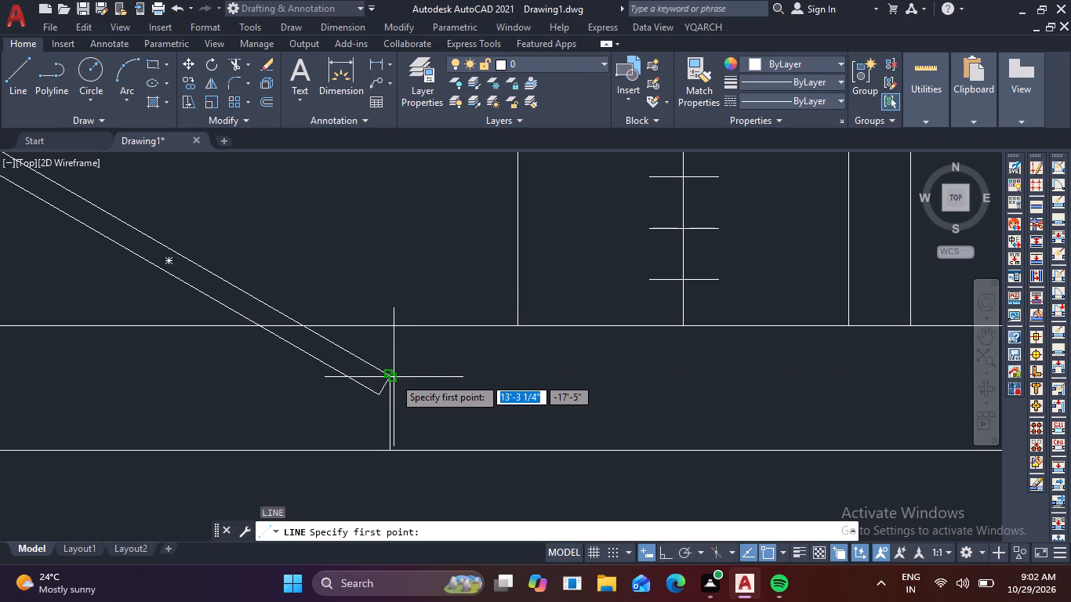
left_click(387, 379)
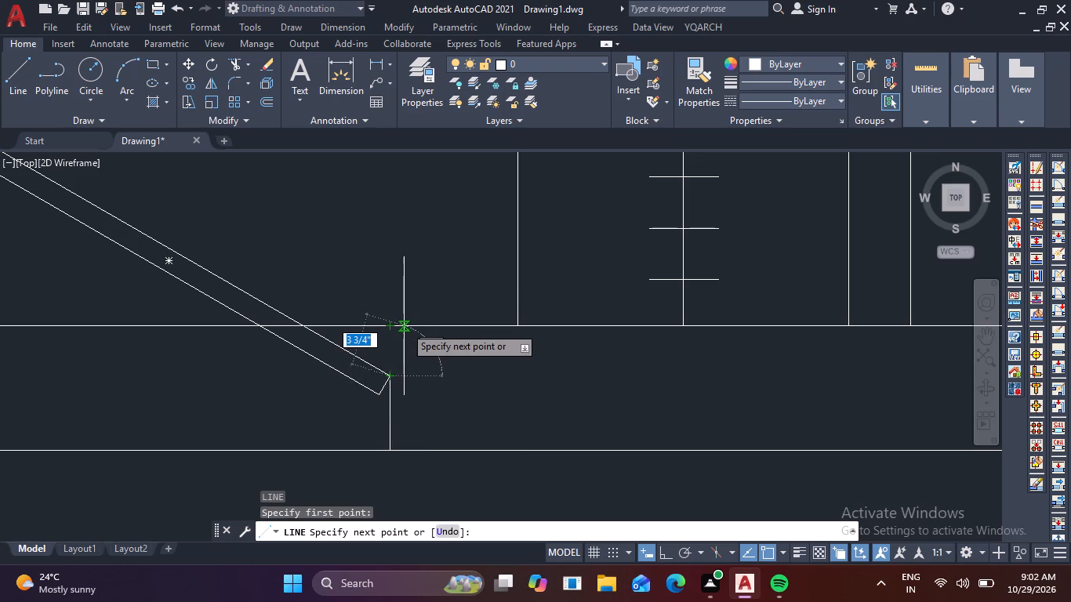
left_click(394, 328)
key("space")
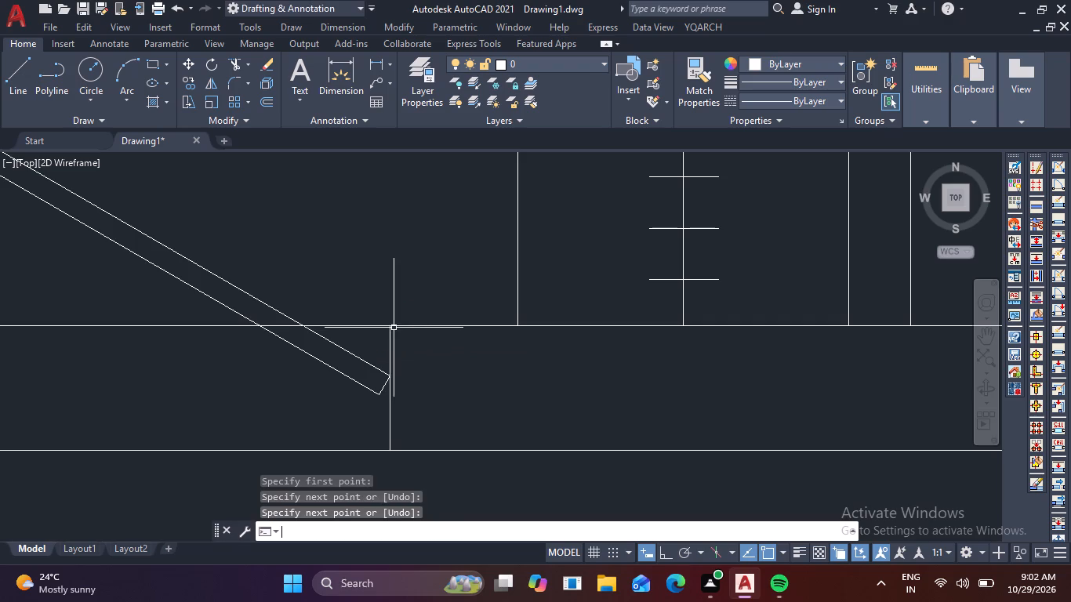
Draw a short vertical line from the right door's hinge-side upper endpoint to the wall's upper line.
scroll(474, 334, "down", 2)
middle_click_drag(652, 357, 452, 355)
scroll(521, 336, "up", 3)
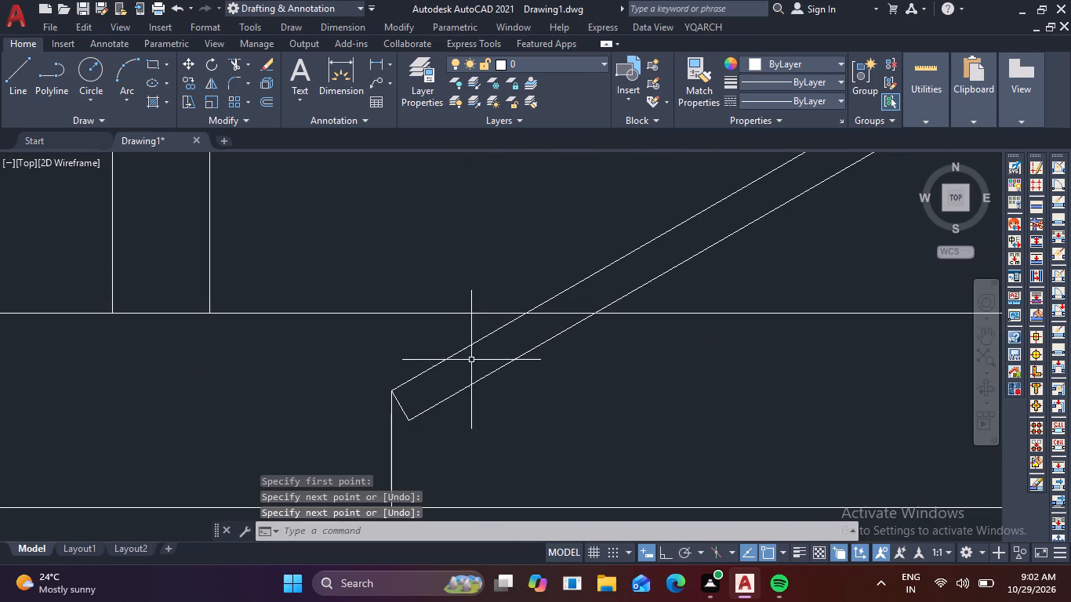
key("space")
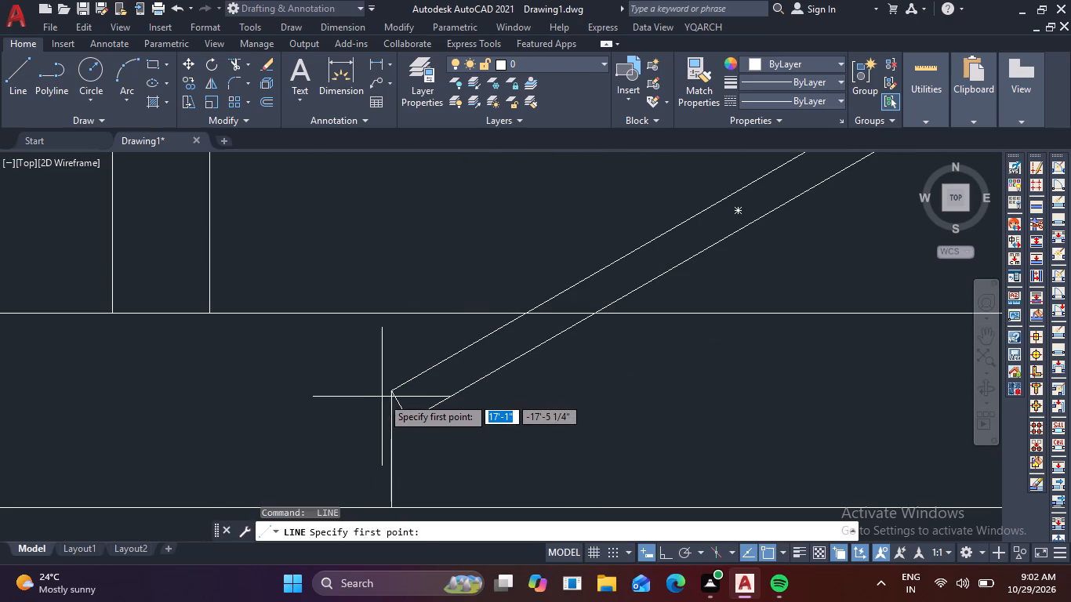
left_click(394, 390)
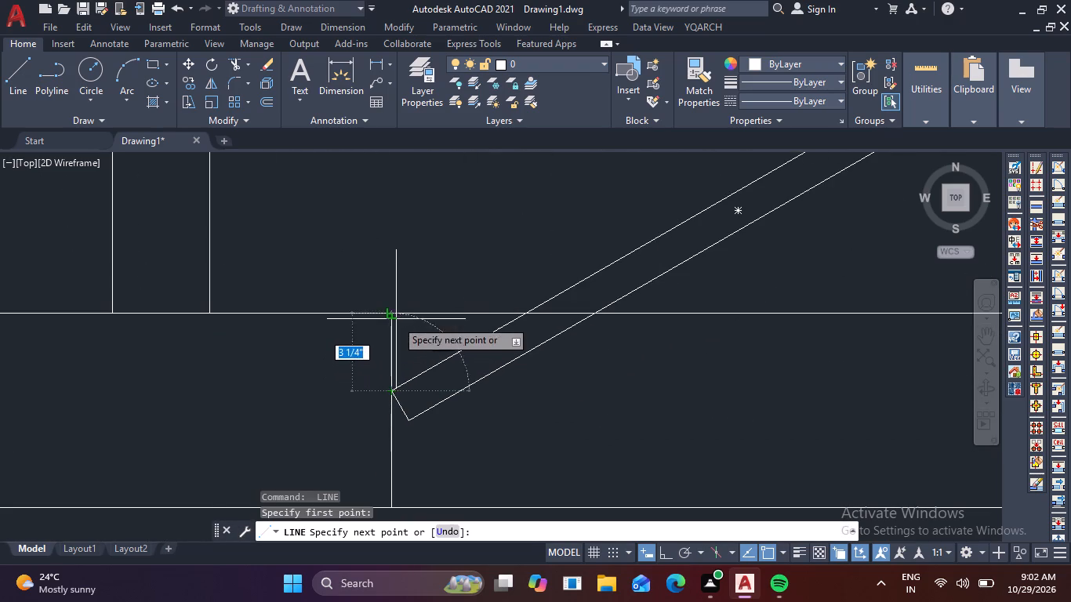
left_click(395, 314)
key("space")
Turn Ortho on and rotate the original door block outside the plan 270° about its hinge-side lower endpoint.
scroll(421, 331, "down", 3)
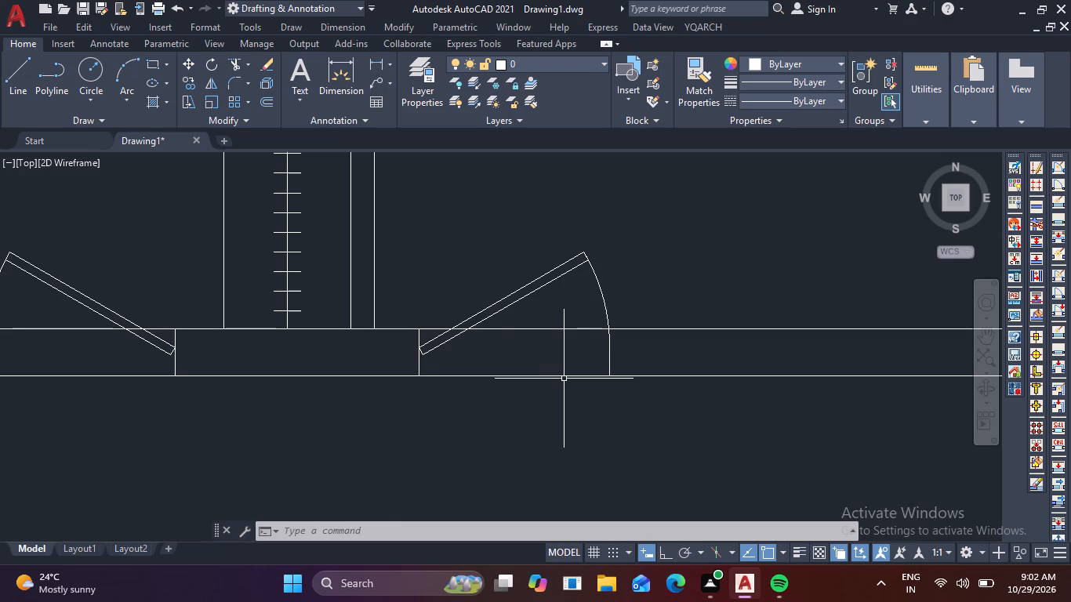
scroll(338, 339, "down", 4)
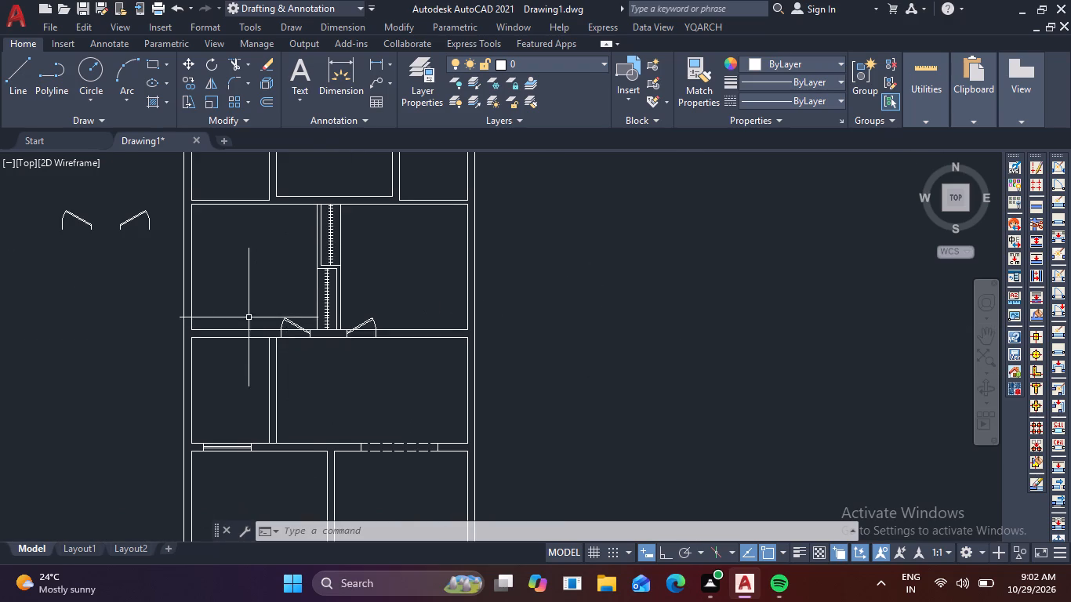
middle_click_drag(247, 311, 314, 330)
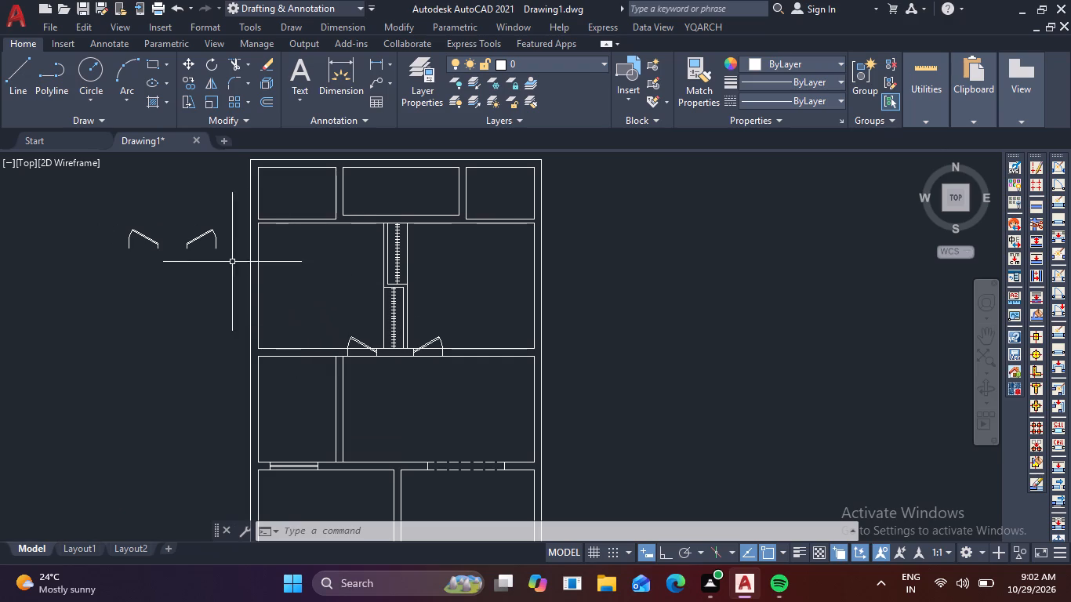
scroll(205, 250, "up", 4)
scroll(199, 238, "down", 1)
middle_click_drag(198, 272, 235, 382)
left_click(201, 325)
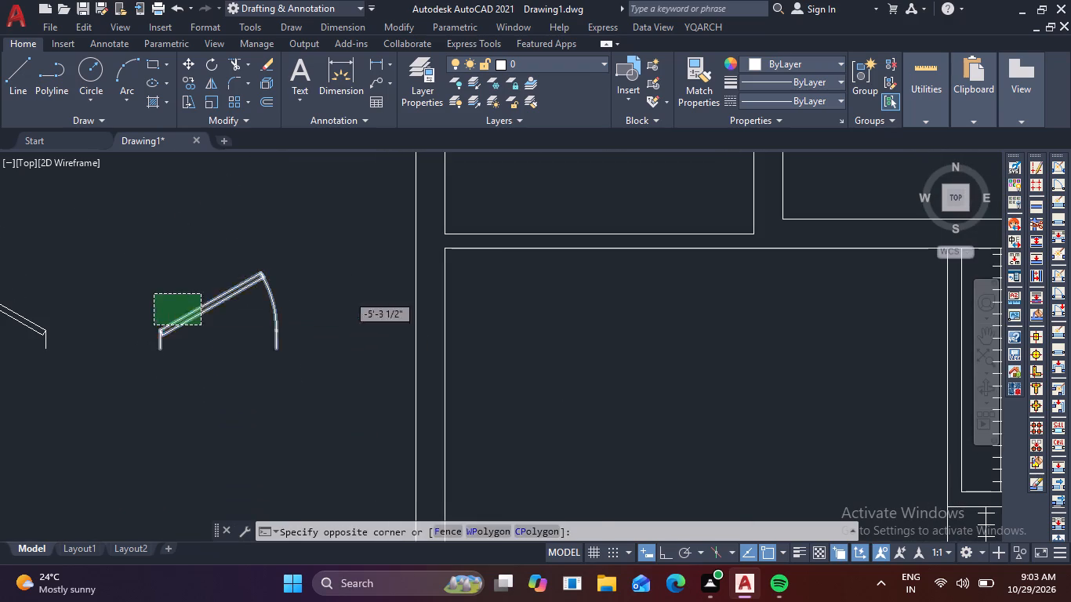
left_click(154, 294)
type("ro")
key("space")
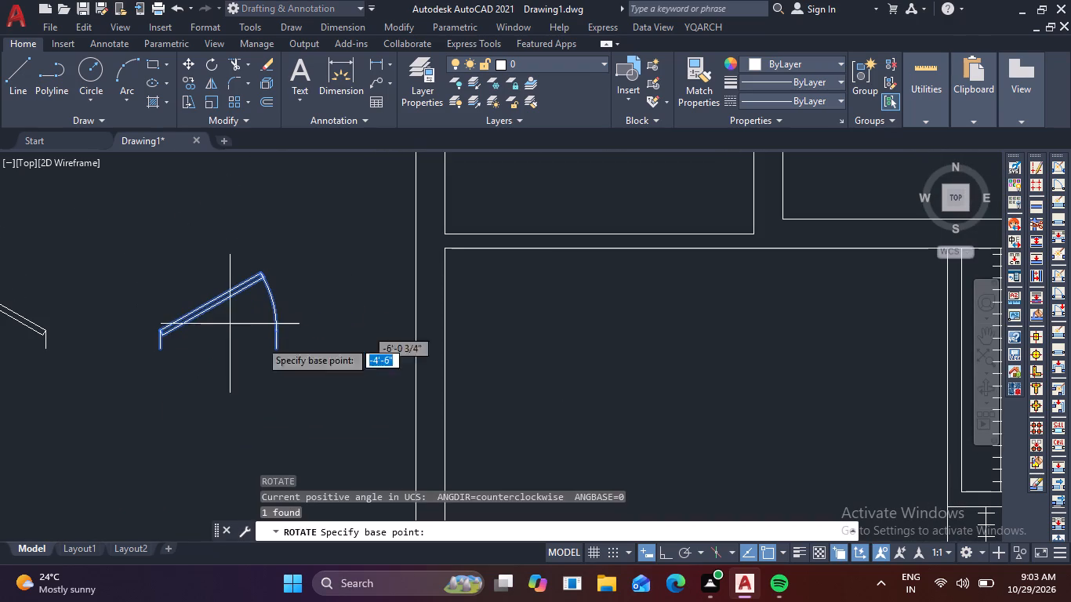
left_click(668, 551)
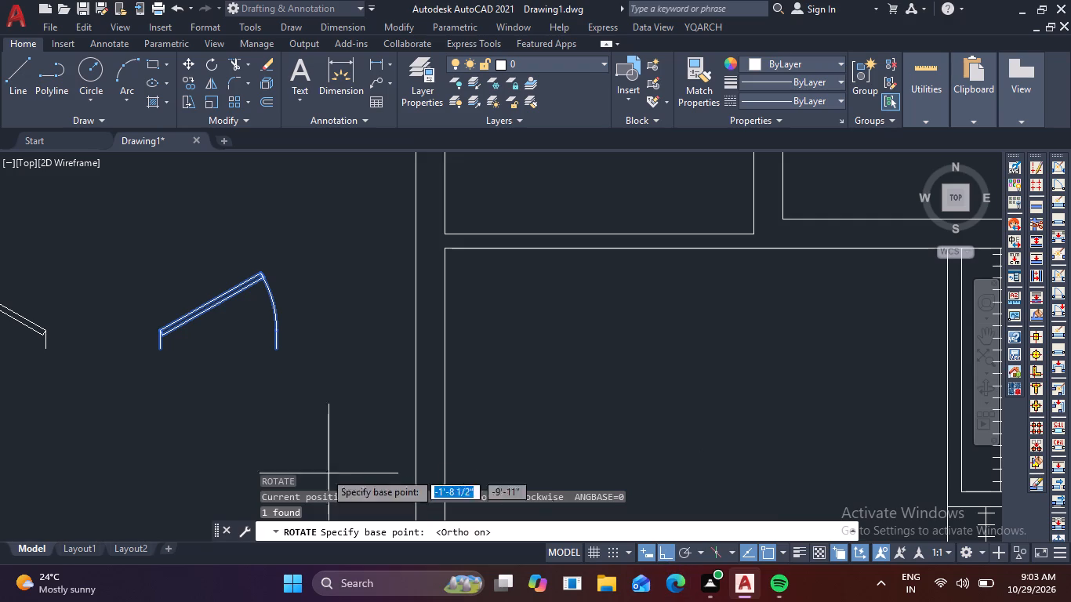
left_click(154, 353)
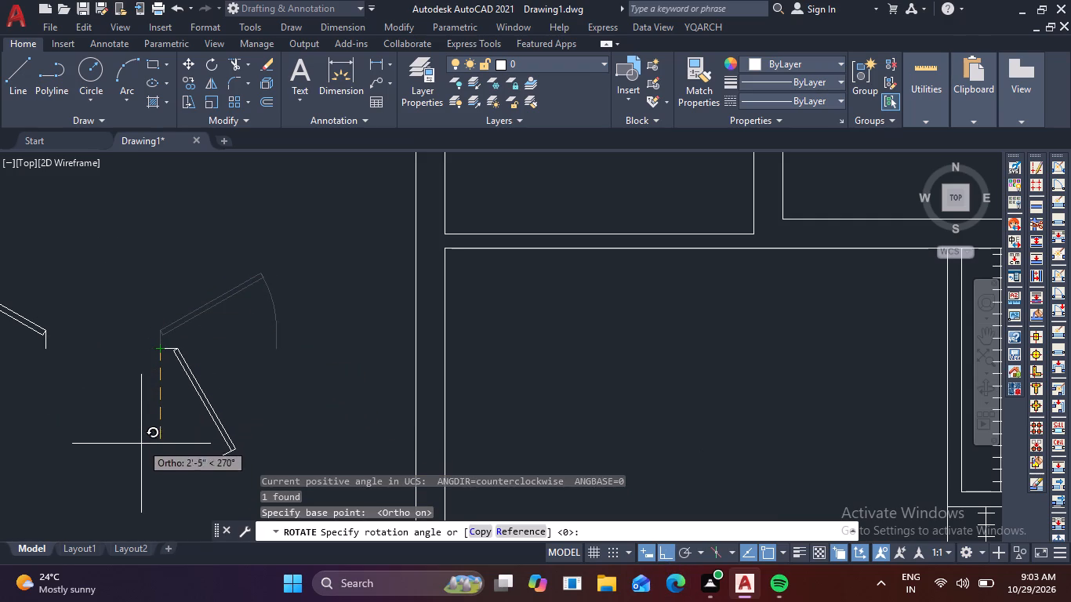
left_click(162, 495)
Select the rotated door block outside the plan.
middle_click_drag(336, 407, 356, 317)
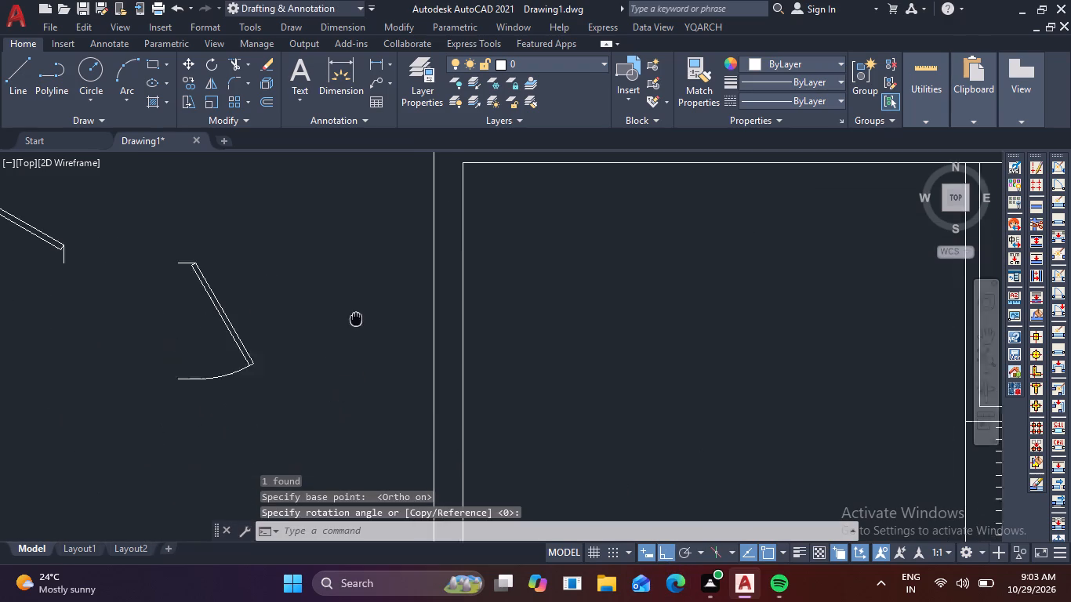
middle_click_drag(356, 317, 358, 310)
left_click(293, 366)
left_click(167, 294)
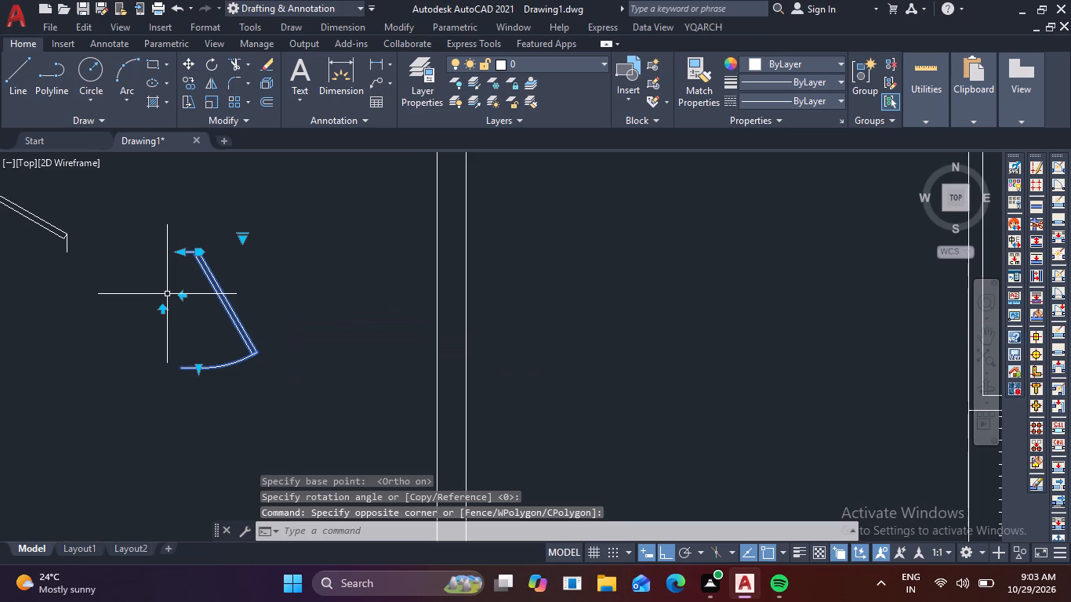
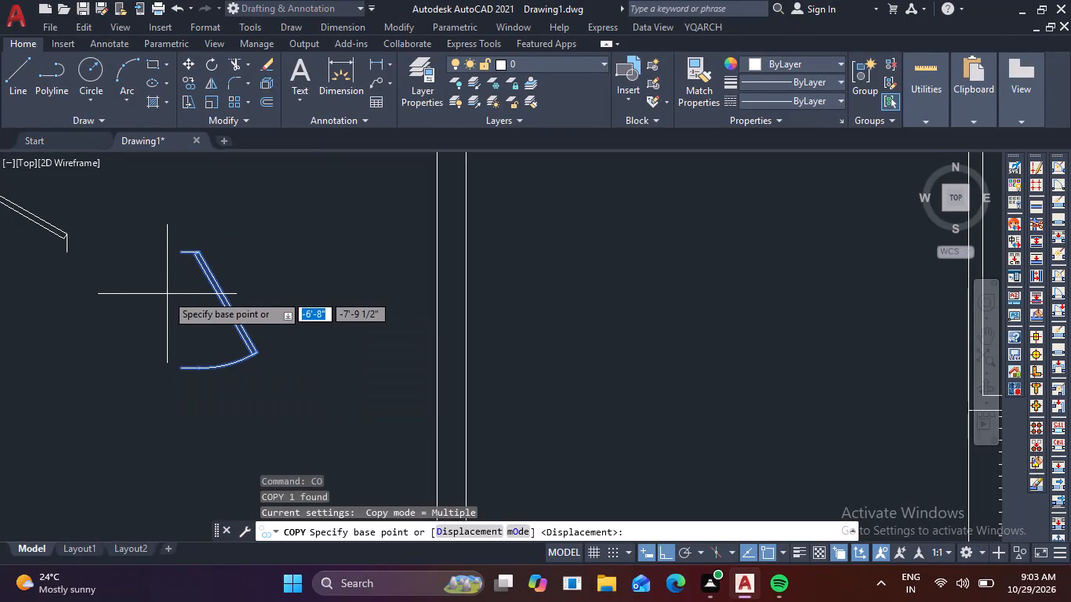
Copy the rotated door block by its hinge-side upper endpoint onto the left line of the central vertical wall, just below the horizontal wall, with Ortho off.
left_click(180, 251)
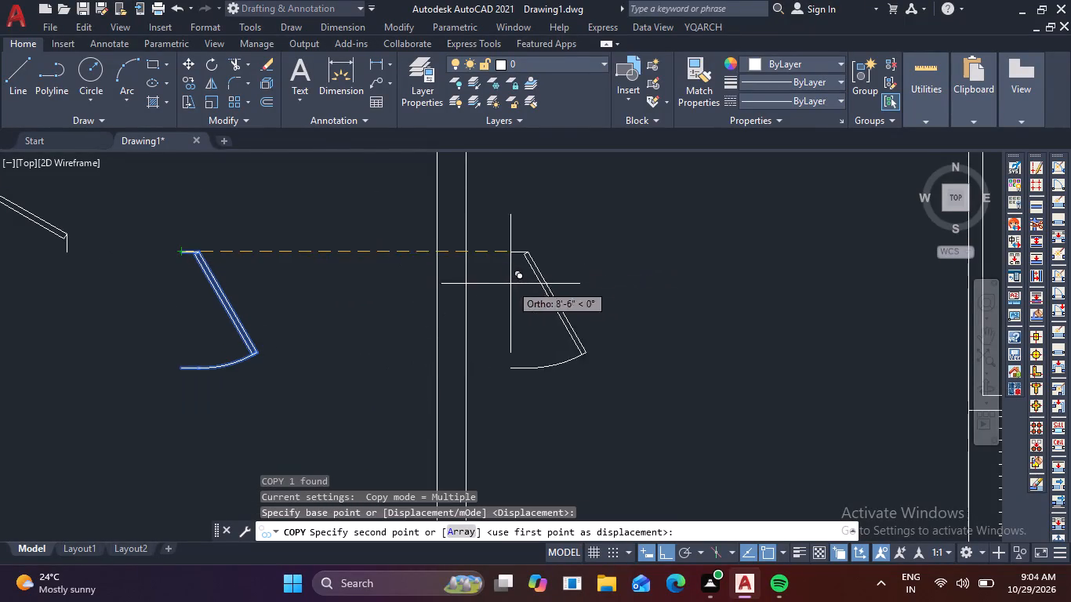
scroll(518, 292, "down", 2)
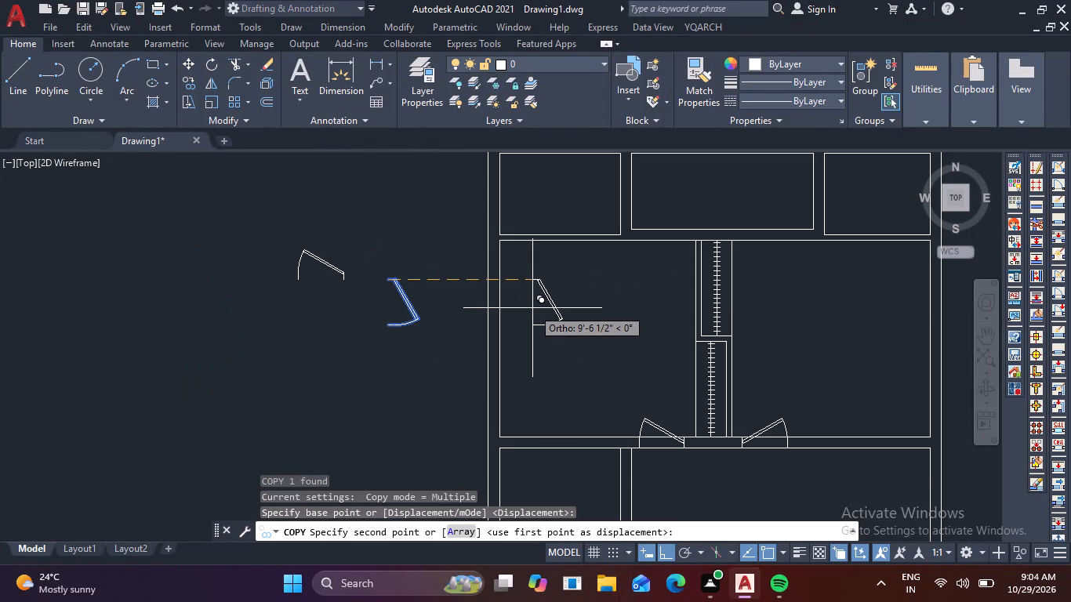
key("F8")
scroll(565, 363, "down", 1)
middle_click_drag(586, 368, 506, 251)
middle_click_drag(561, 367, 517, 252)
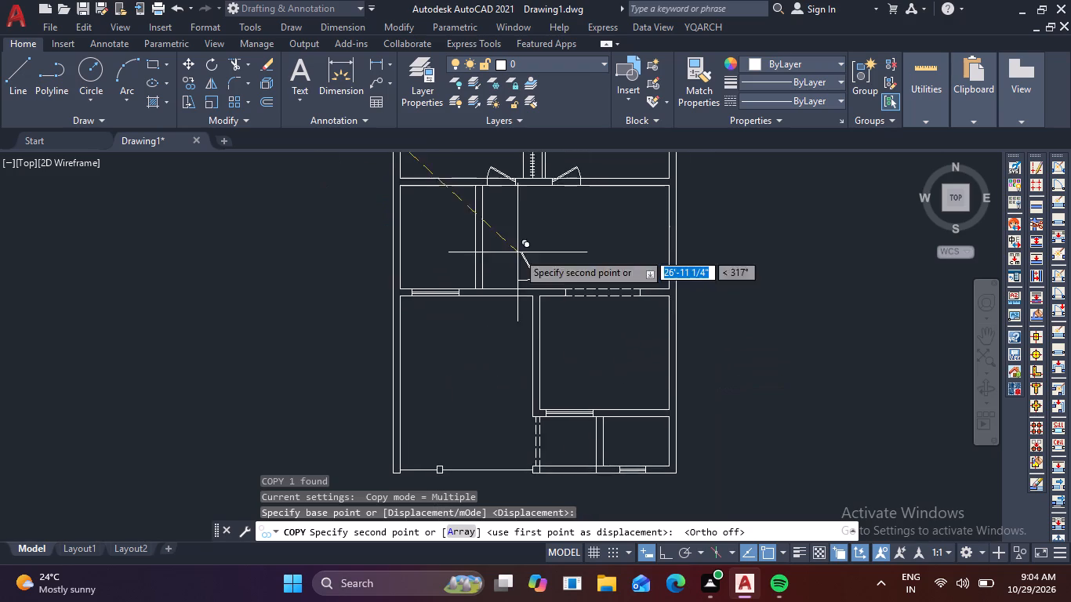
scroll(532, 348, "up", 2)
middle_click_drag(523, 267, 535, 348)
scroll(537, 349, "up", 2)
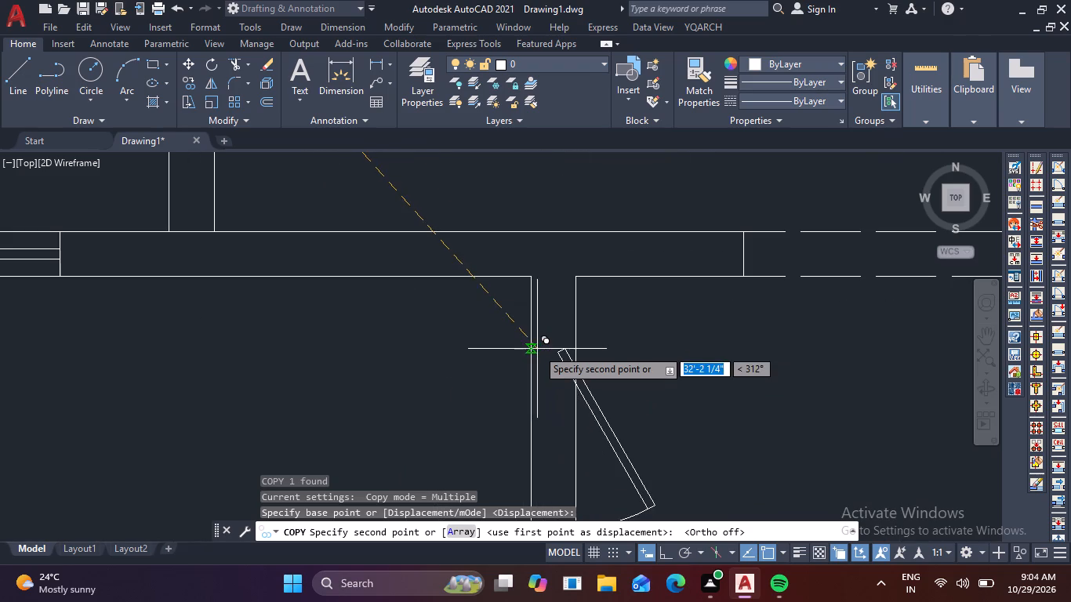
left_click(528, 325)
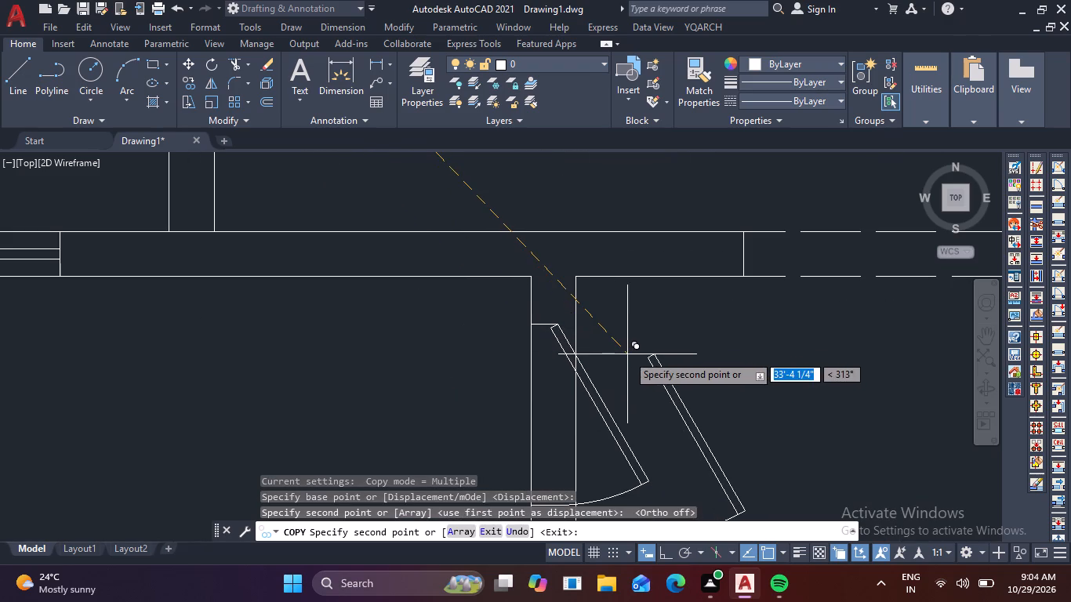
key("Escape")
Draw a short horizontal jamb line from the new door's hinge-side upper corner to the vertical wall's right line.
key("l")
key("space")
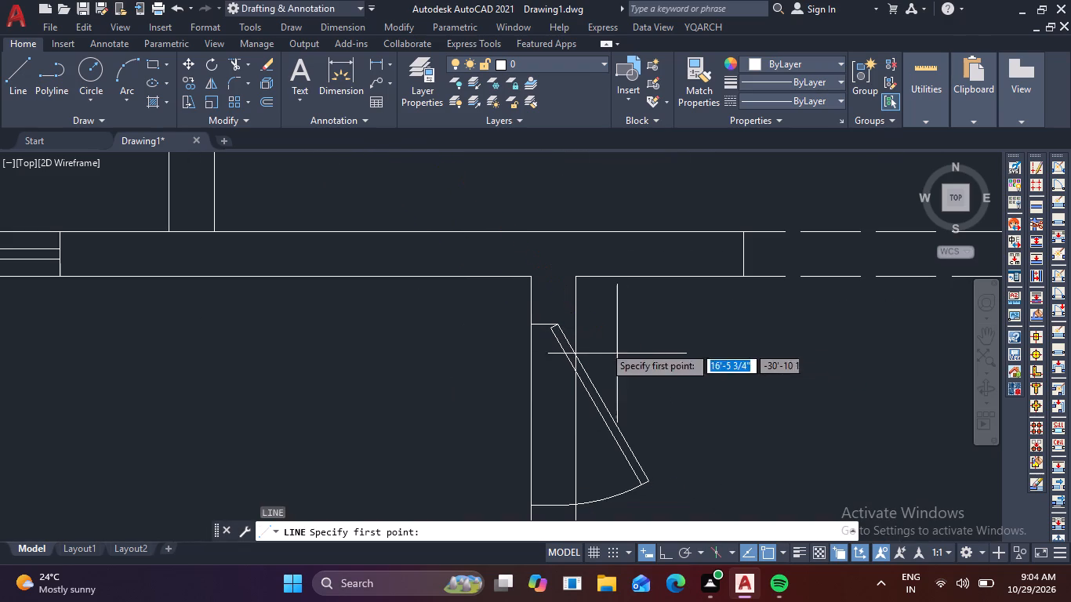
scroll(552, 323, "up", 2)
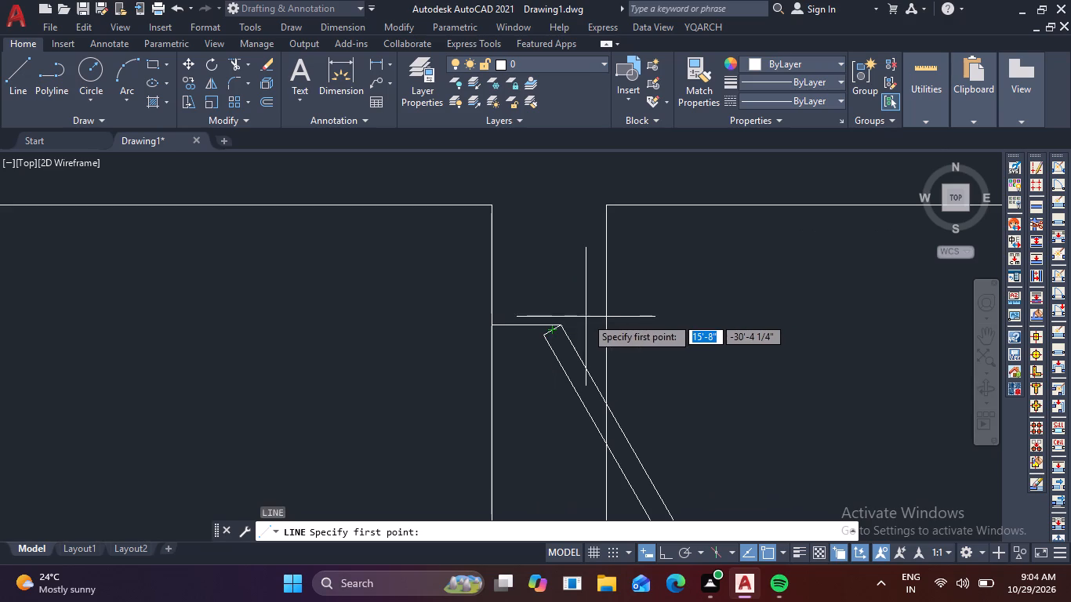
left_click(560, 327)
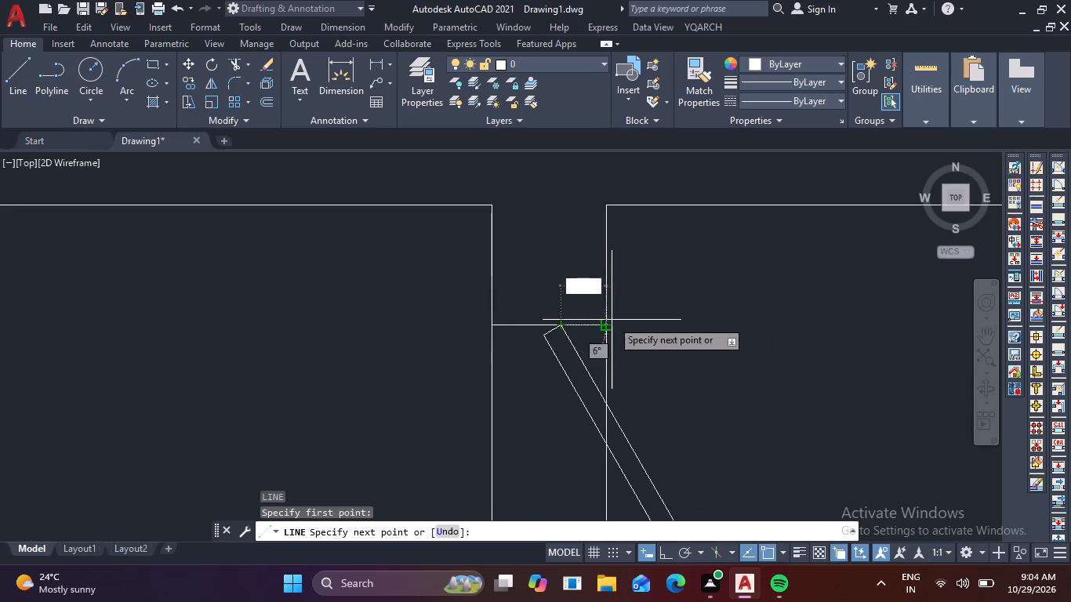
left_click(608, 327)
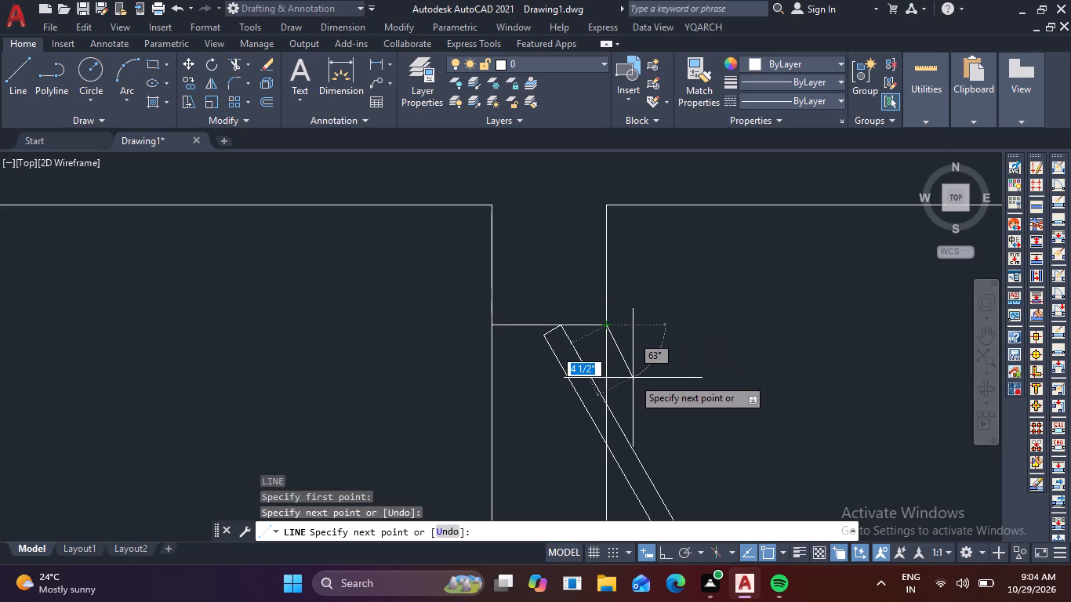
key("Escape")
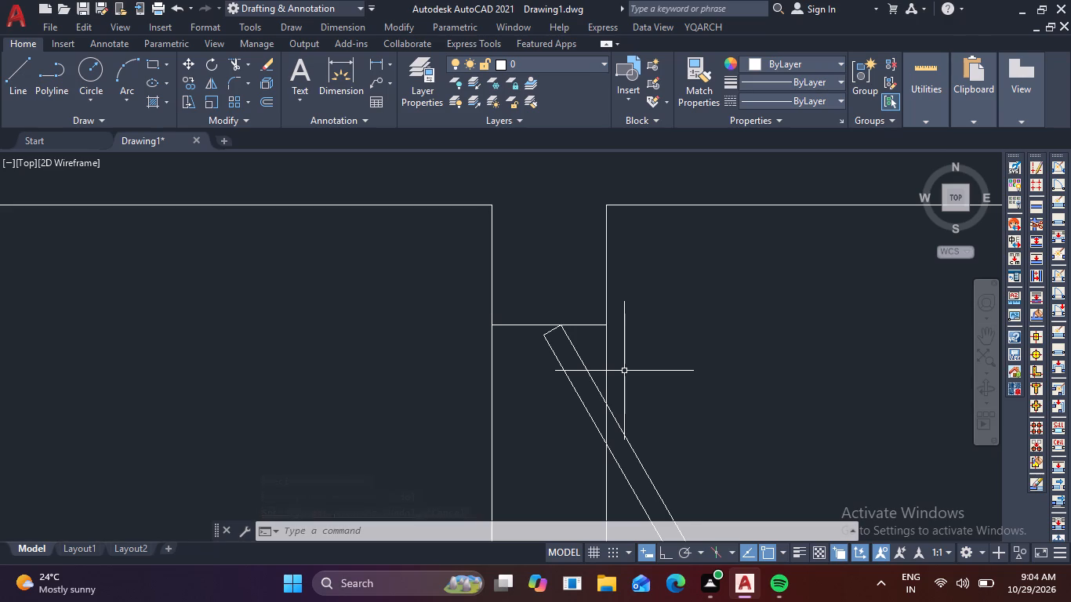
Rotate the original unrotated door block outside the plan 90° about its hinge-side lower endpoint.
scroll(624, 371, "down", 4)
scroll(660, 284, "down", 2)
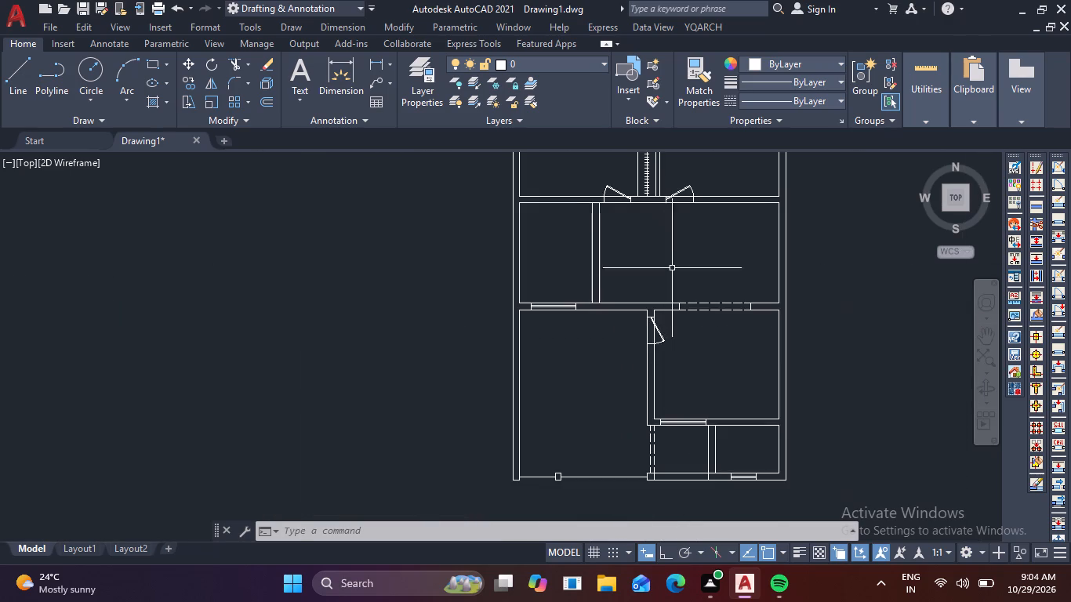
middle_click_drag(673, 267, 654, 361)
middle_click_drag(652, 369, 637, 419)
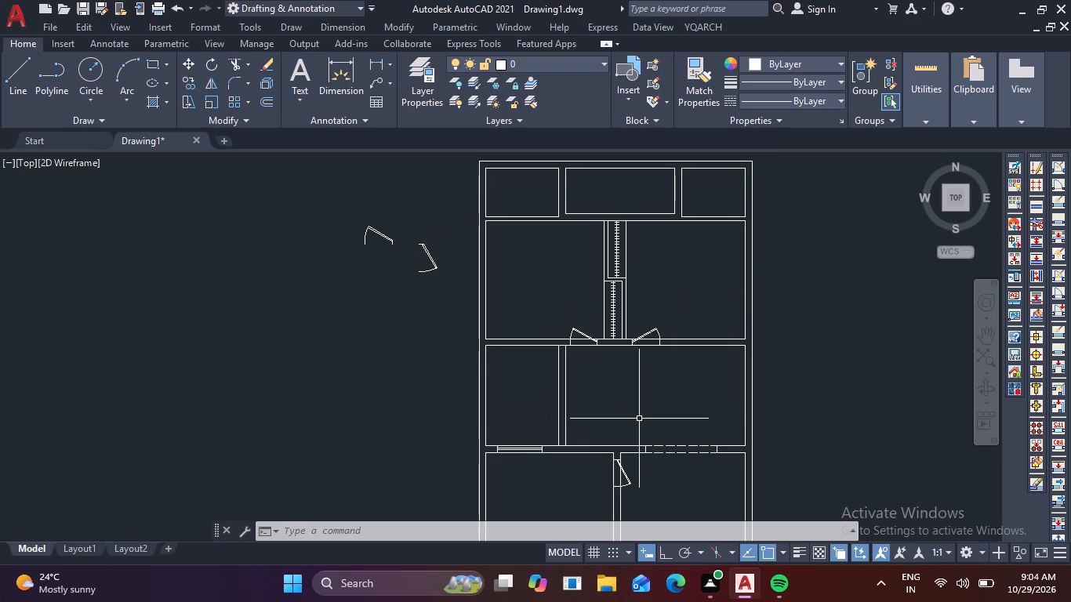
scroll(398, 246, "up", 2)
left_click(405, 239)
left_click(347, 269)
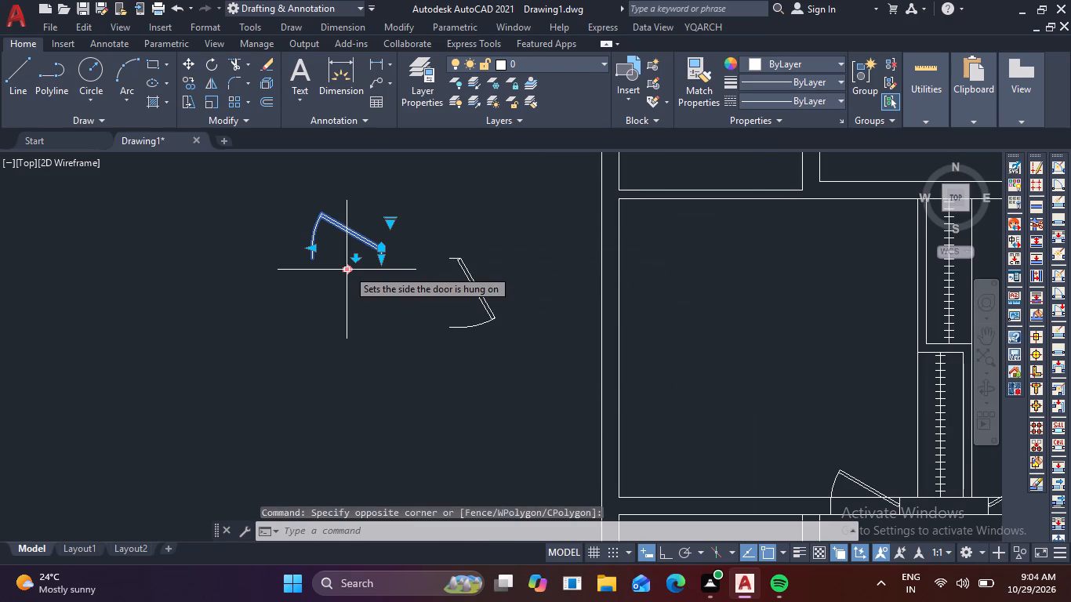
key("r")
type("o")
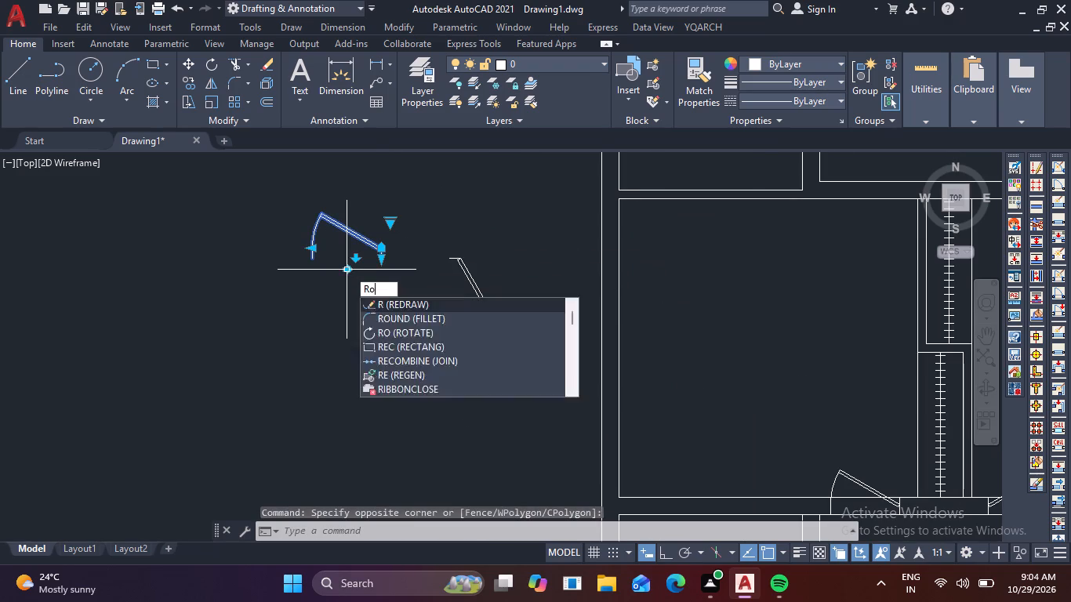
key("space")
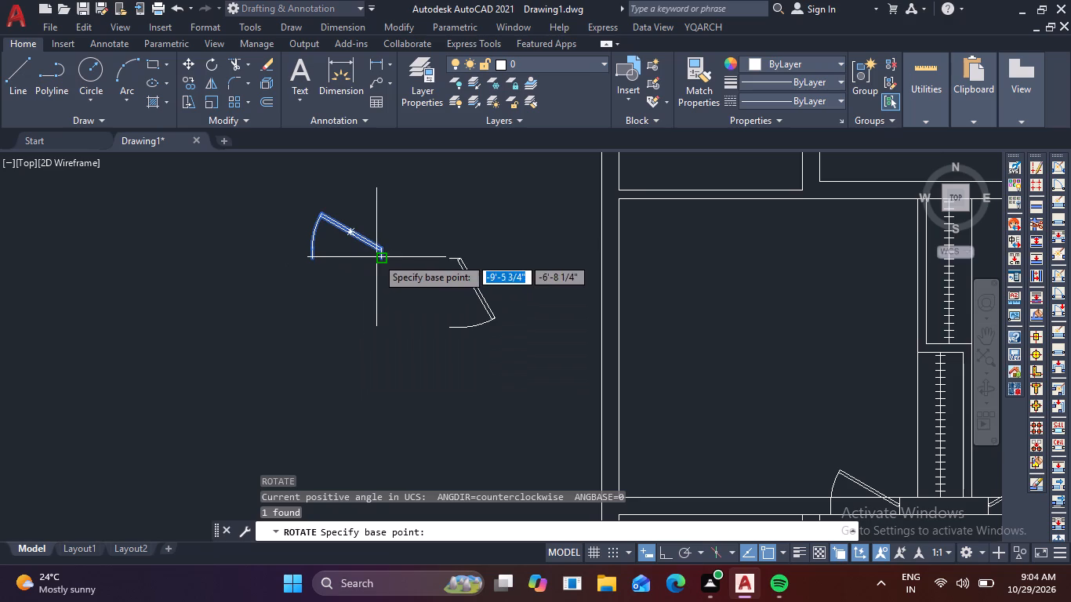
left_click(383, 256)
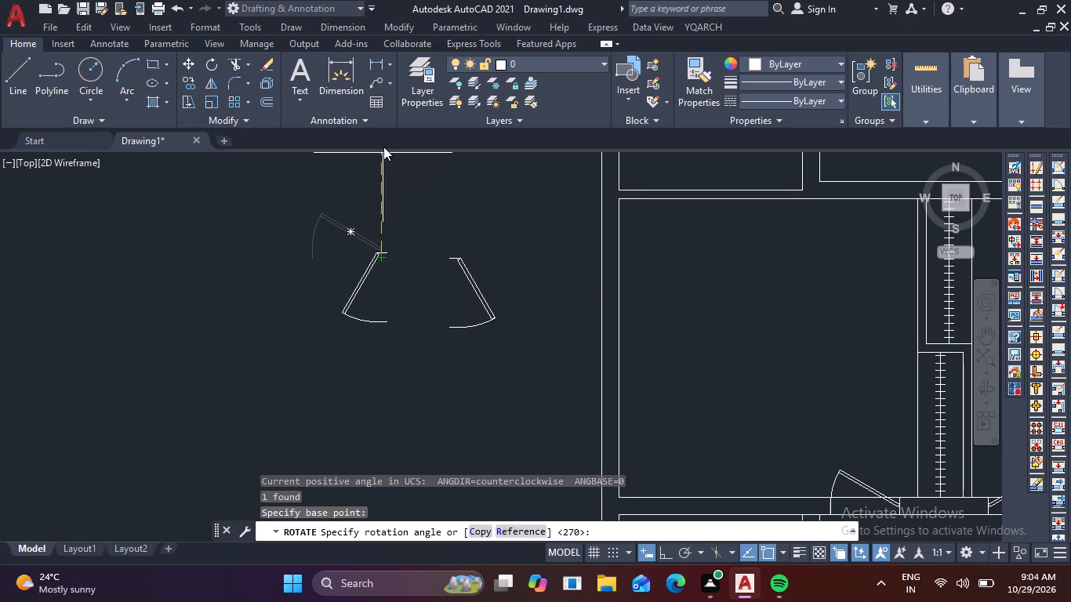
middle_click_drag(383, 147, 373, 280)
middle_click_drag(378, 215, 368, 339)
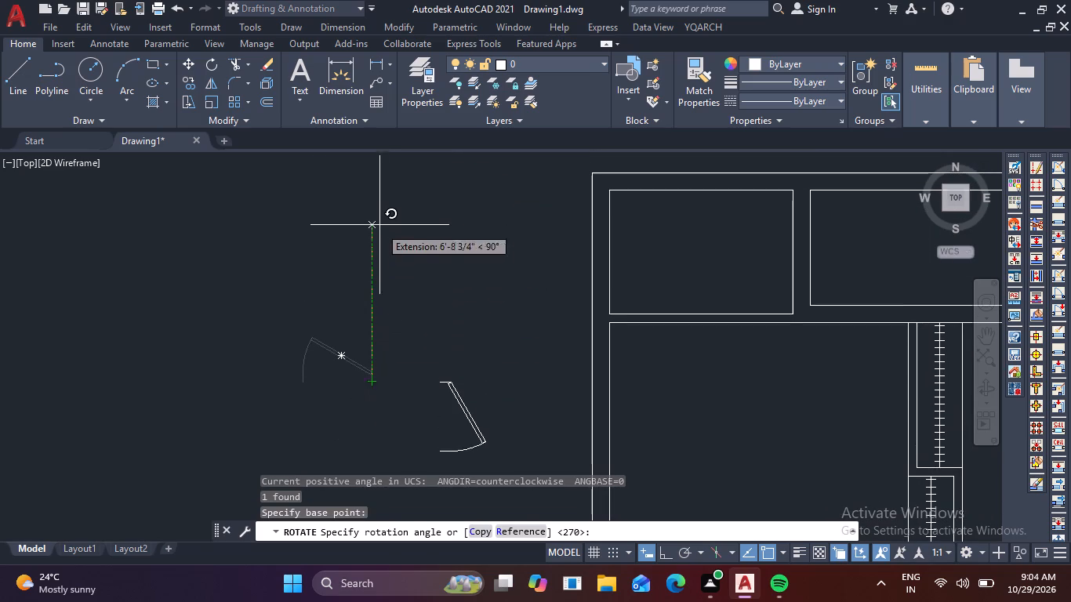
left_click(378, 215)
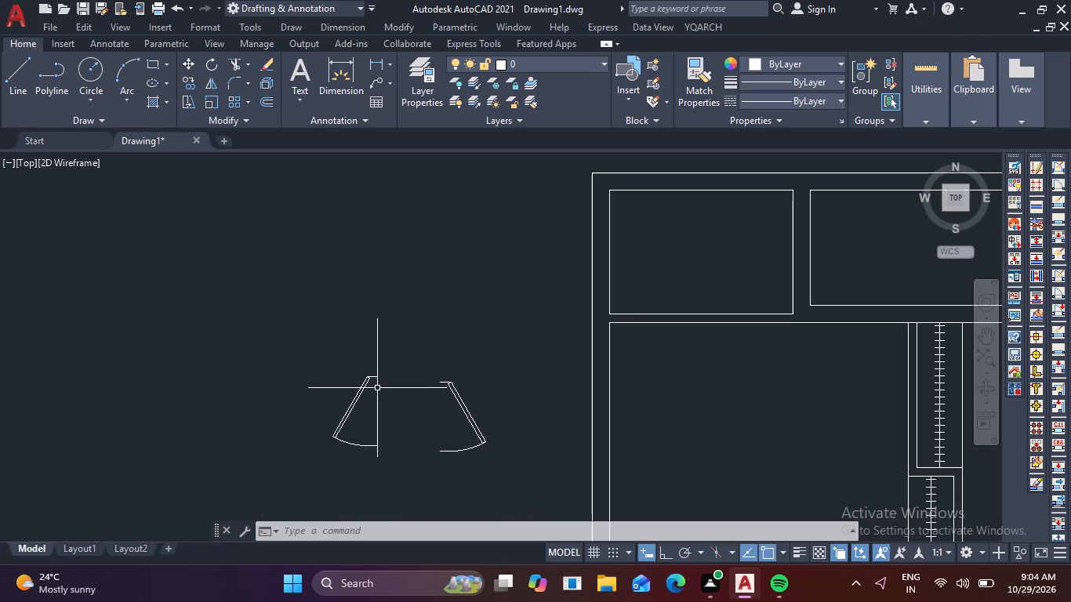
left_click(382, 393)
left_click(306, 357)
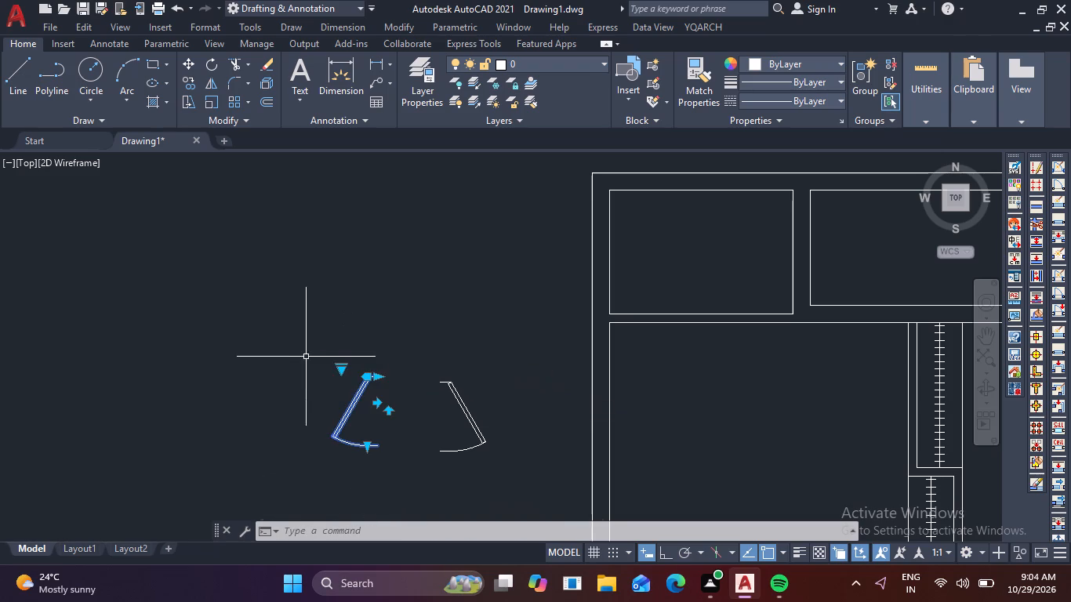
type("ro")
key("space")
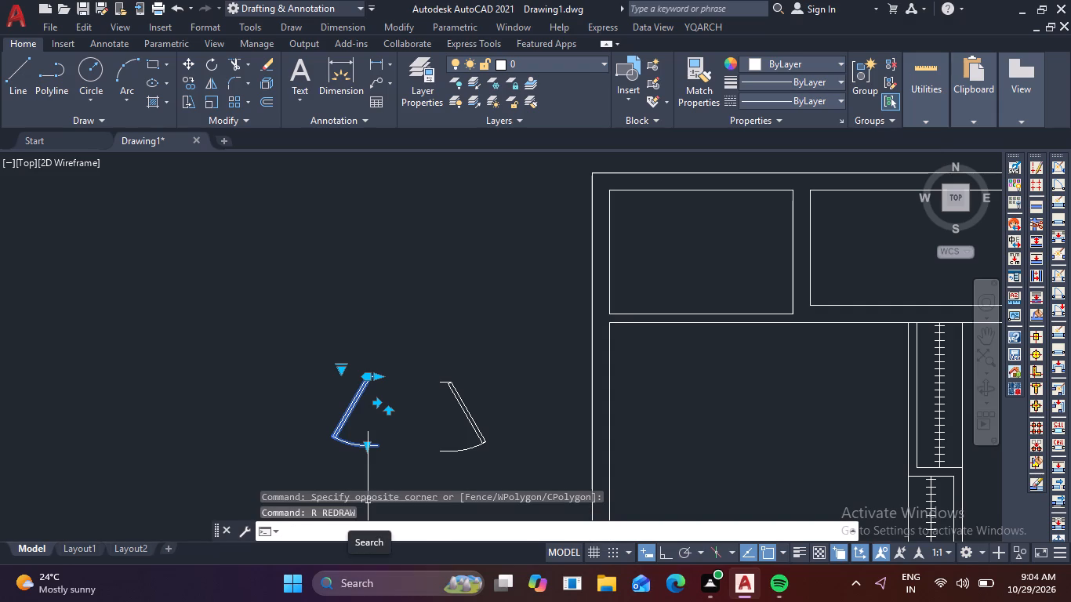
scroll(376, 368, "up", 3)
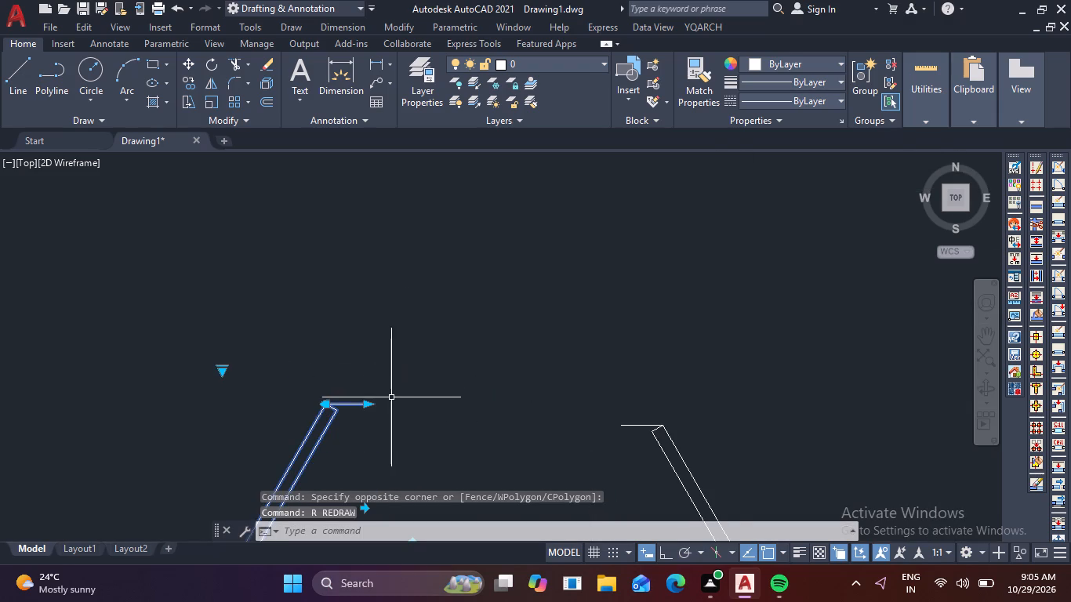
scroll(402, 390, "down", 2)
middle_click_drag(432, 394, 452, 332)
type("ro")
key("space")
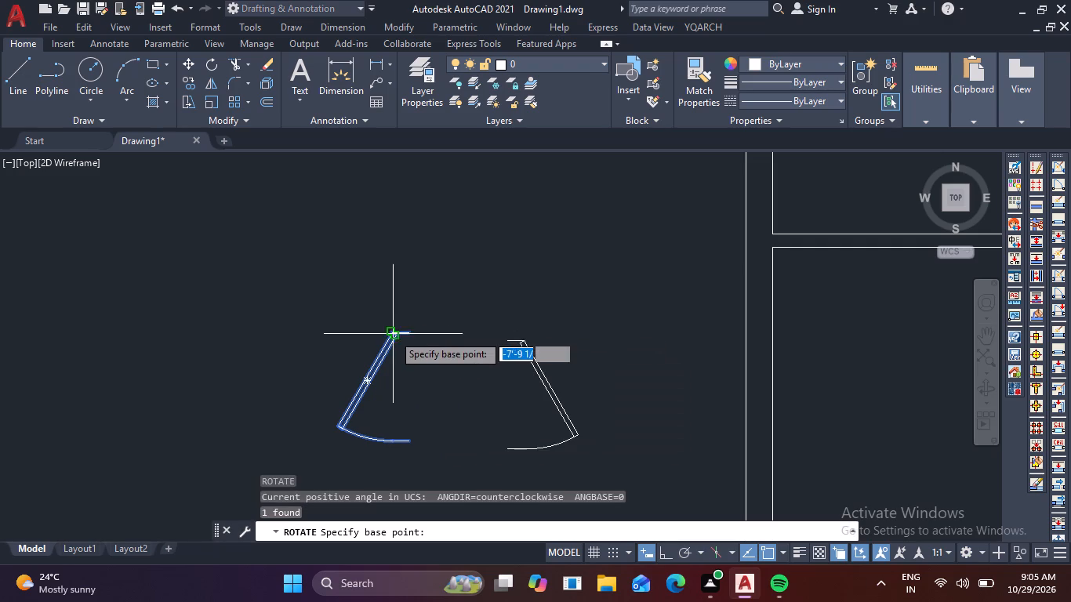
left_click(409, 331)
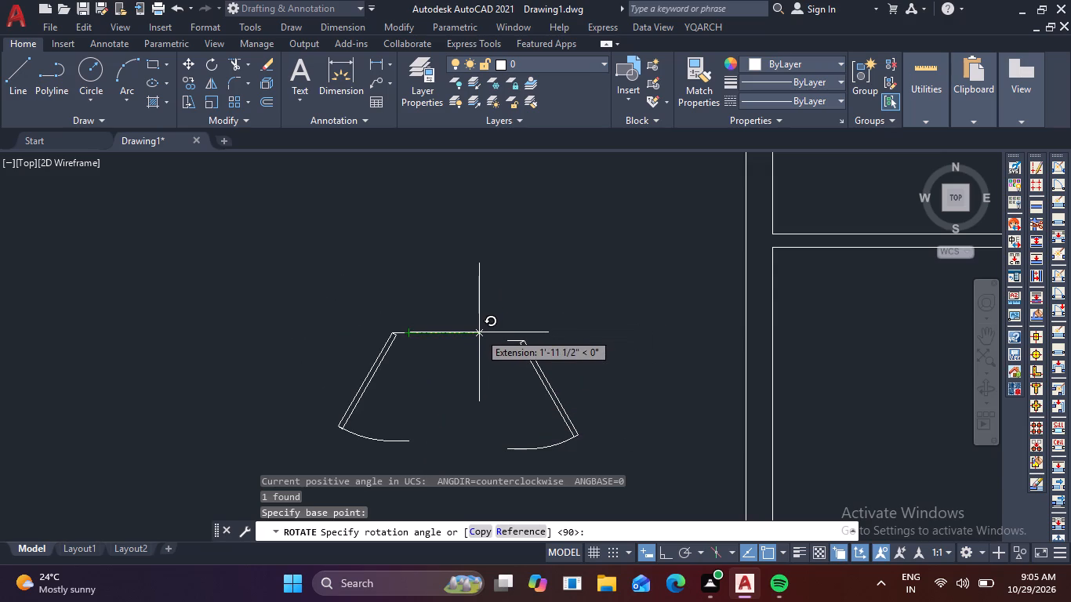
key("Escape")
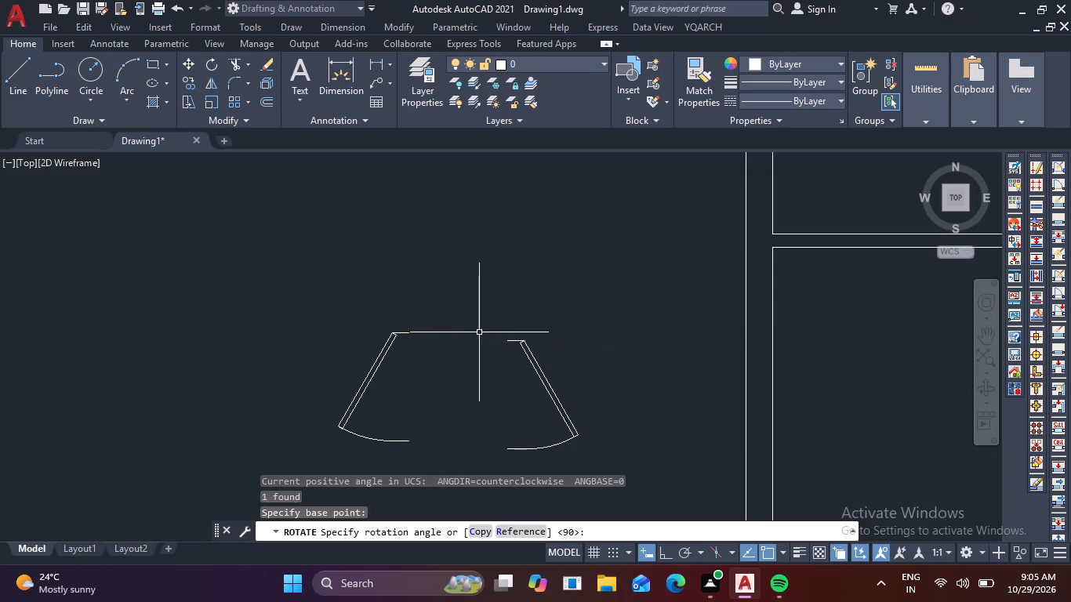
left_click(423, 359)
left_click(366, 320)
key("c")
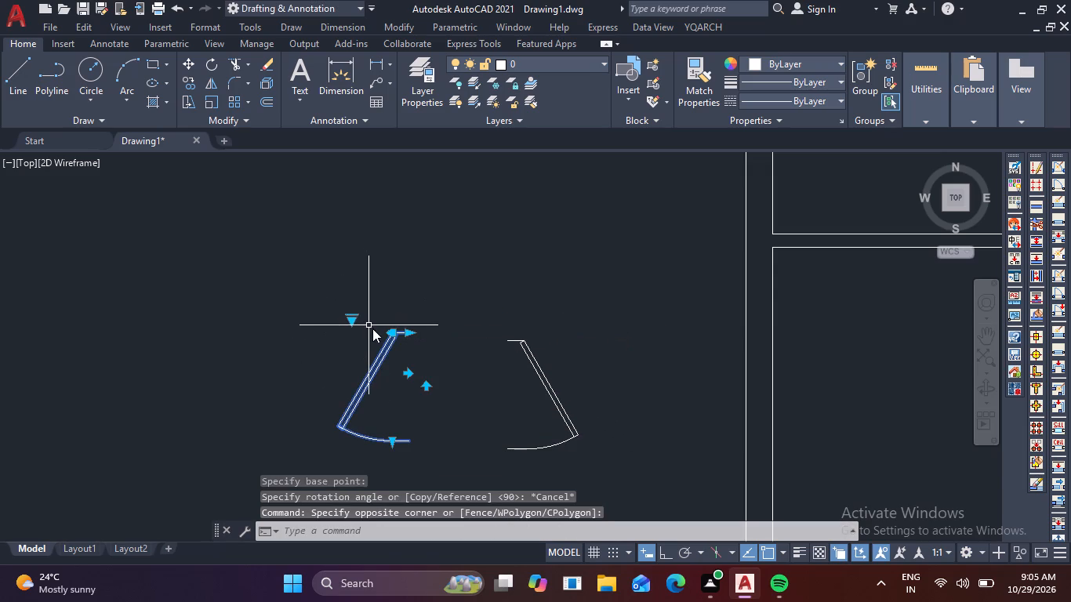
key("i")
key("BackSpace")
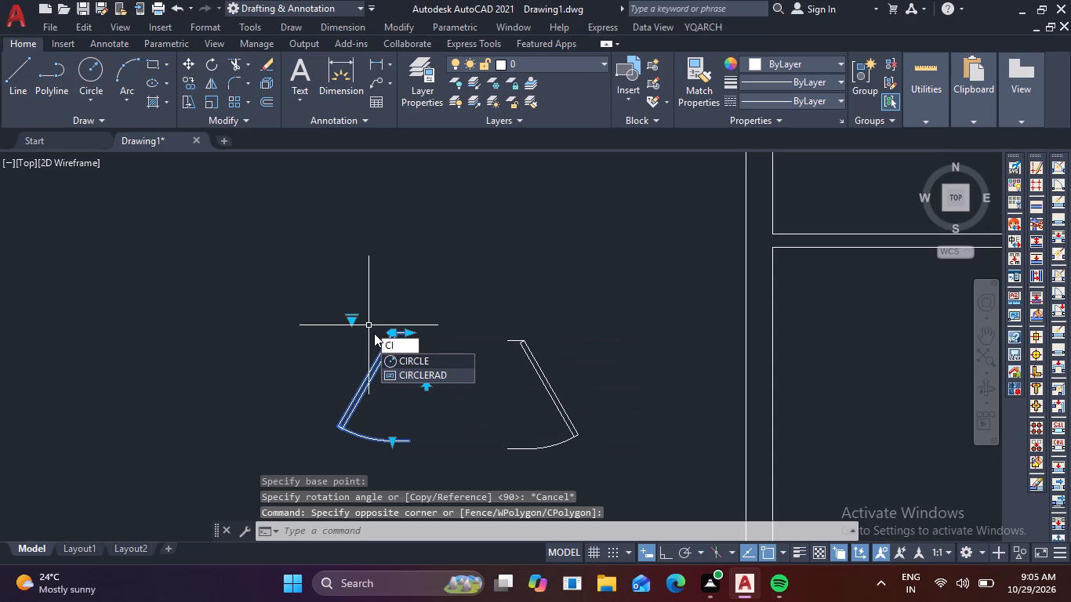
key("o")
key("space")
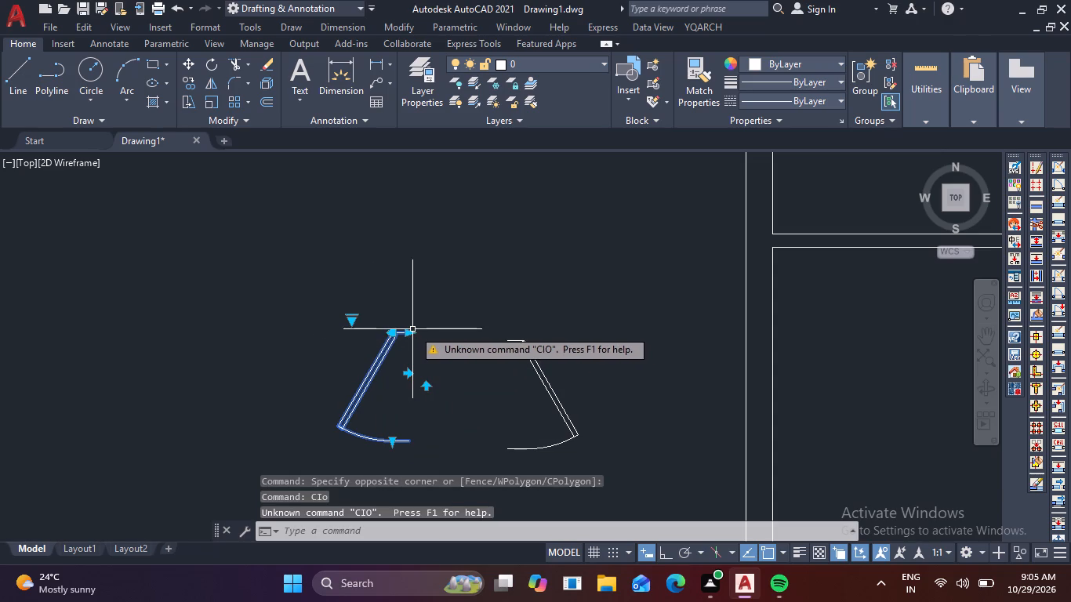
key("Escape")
Copy the left-swinging door block by its hinge-side upper right endpoint onto the right line of the partition below the stairs, with Ortho off.
left_click(412, 374)
left_click(369, 334)
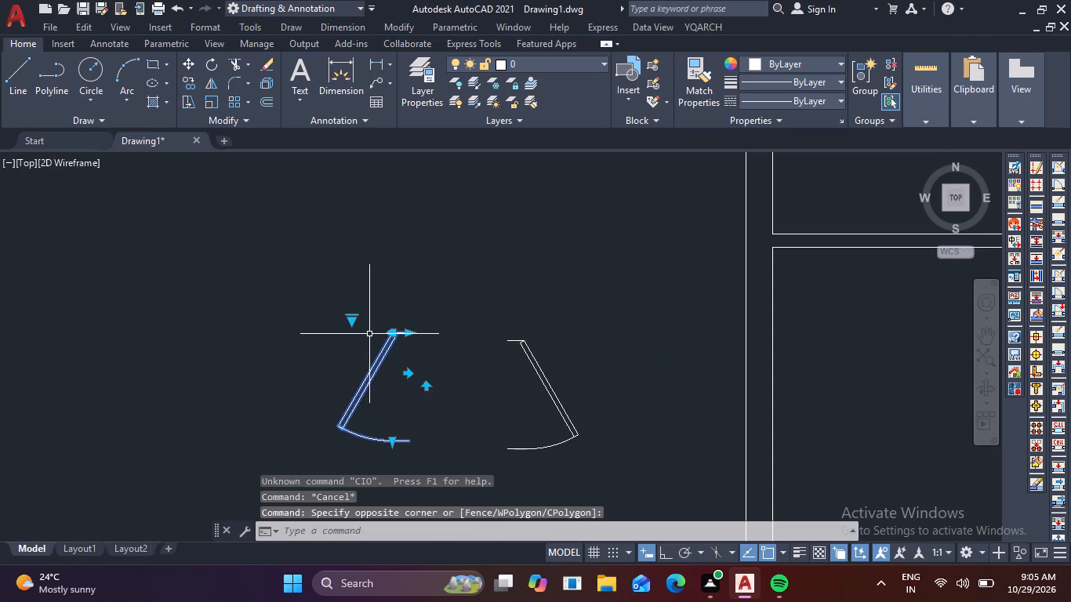
type("co")
key("space")
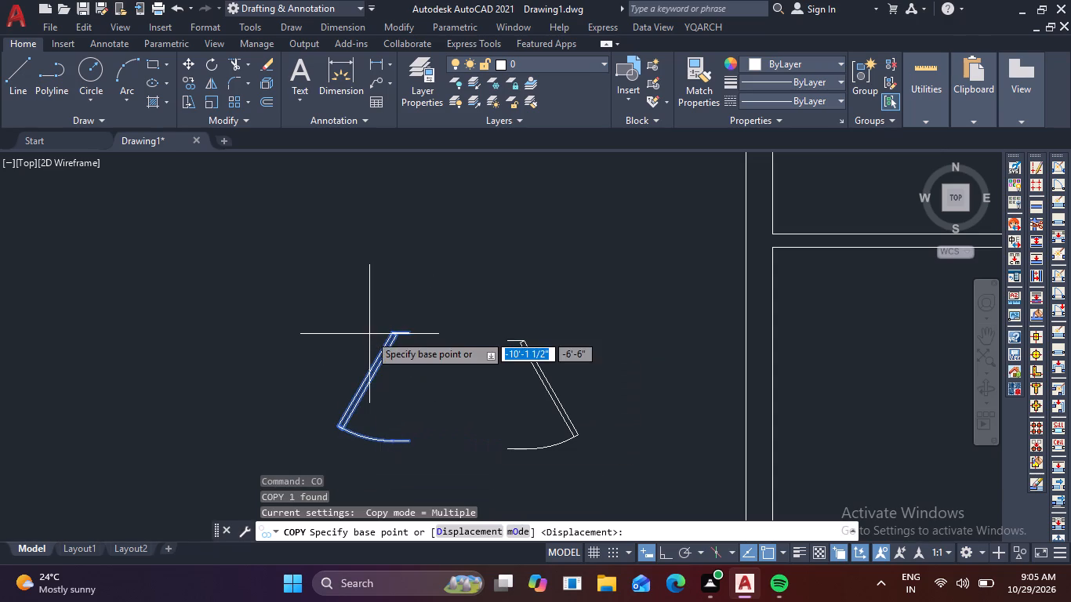
scroll(412, 333, "up", 2)
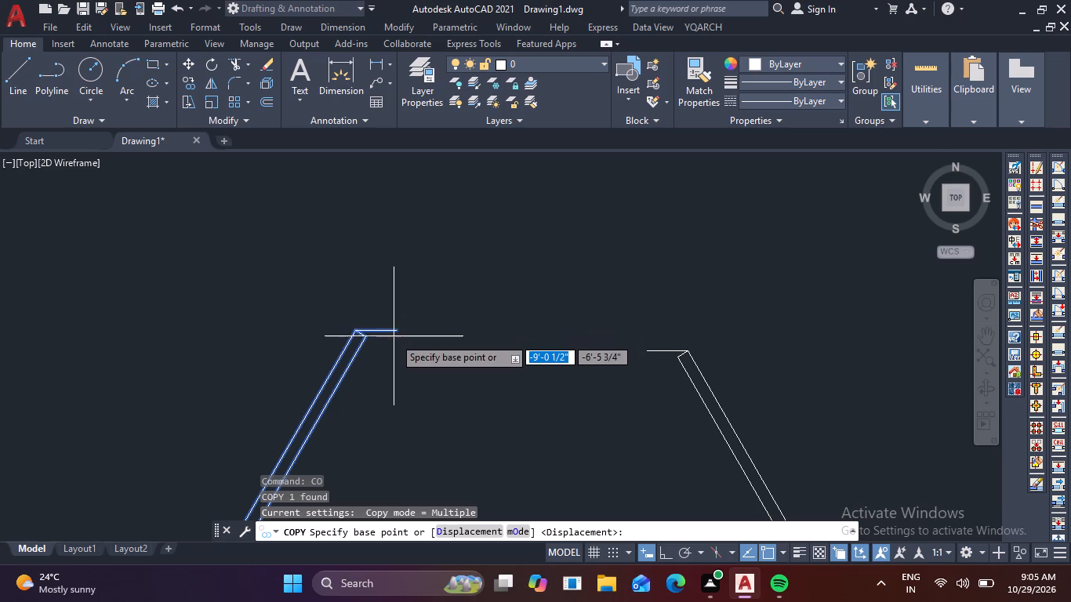
left_click(396, 332)
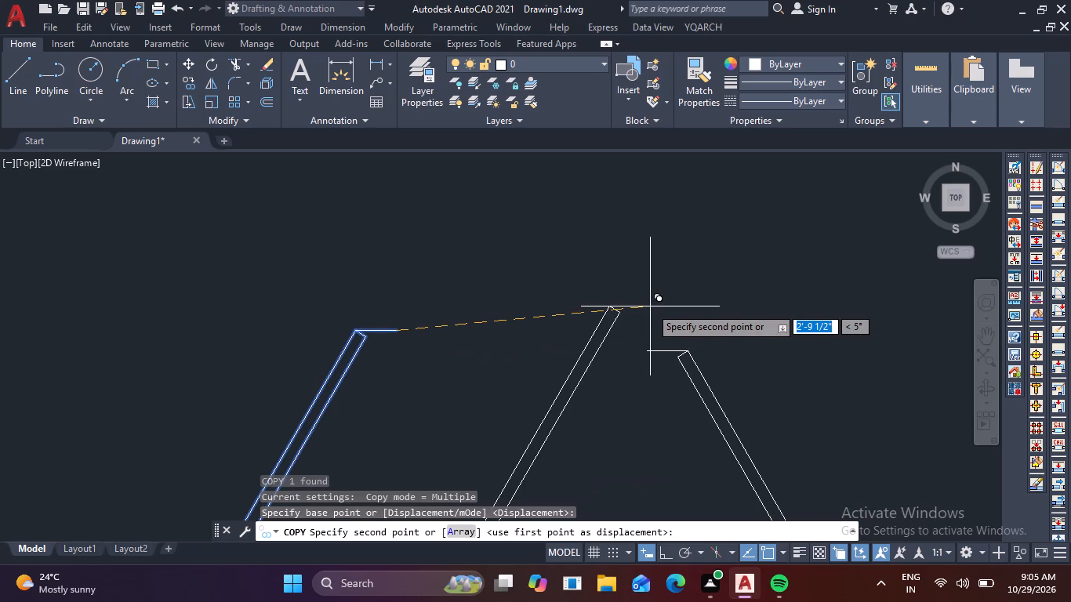
key("F8")
scroll(650, 306, "down", 3)
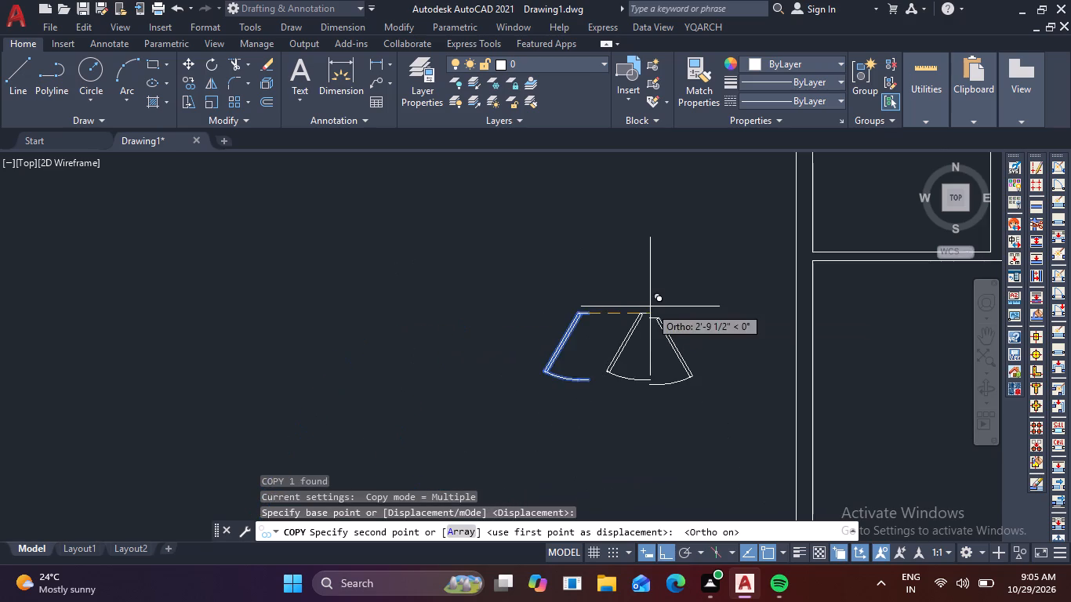
middle_click_drag(586, 296, 427, 245)
scroll(424, 243, "down", 1)
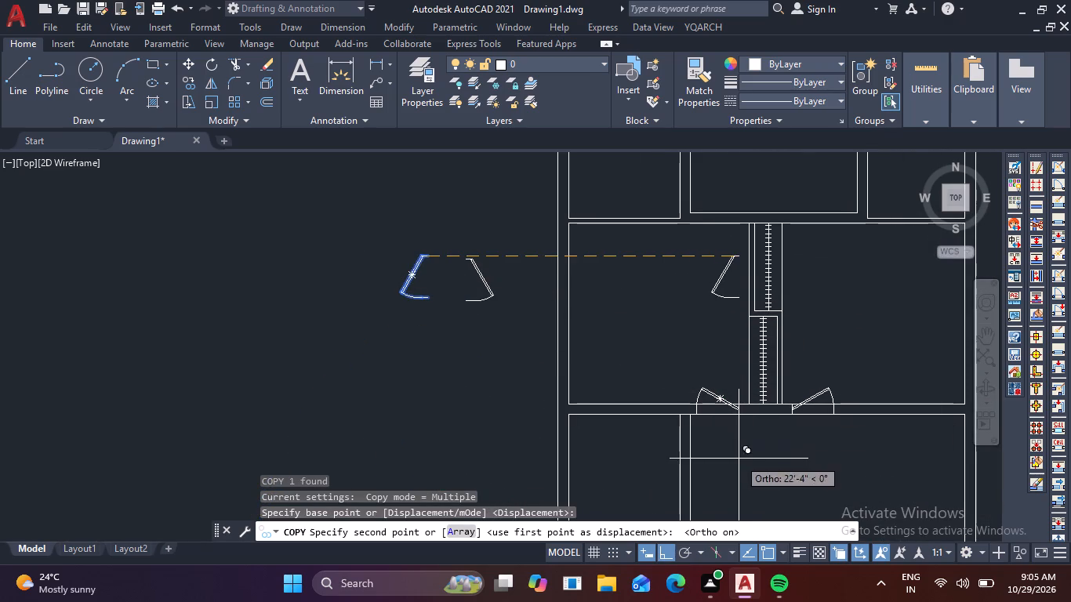
key("F8")
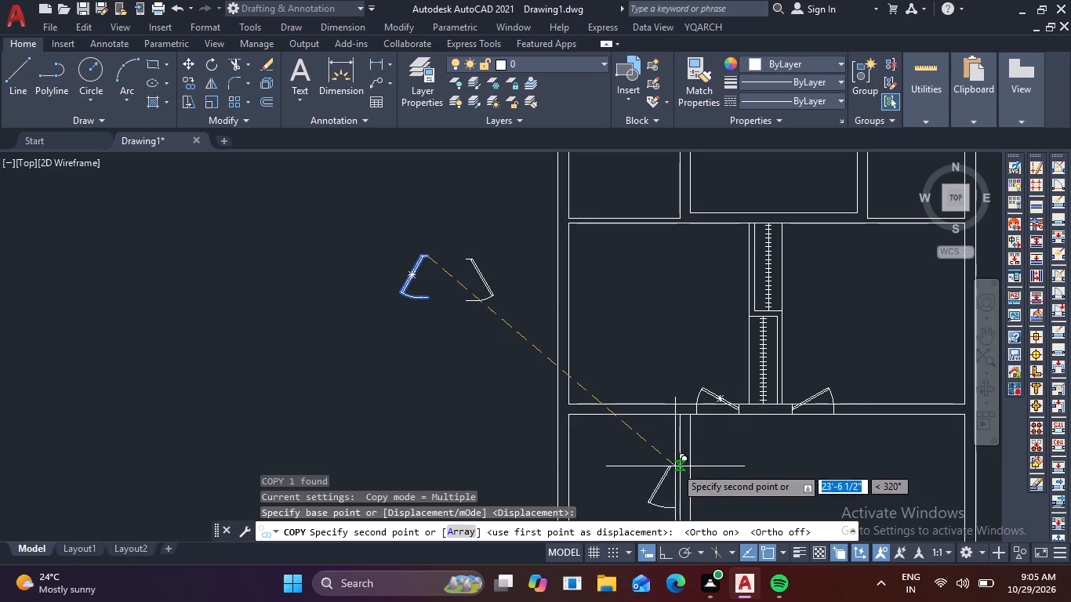
middle_click_drag(691, 477, 683, 306)
scroll(687, 278, "up", 2)
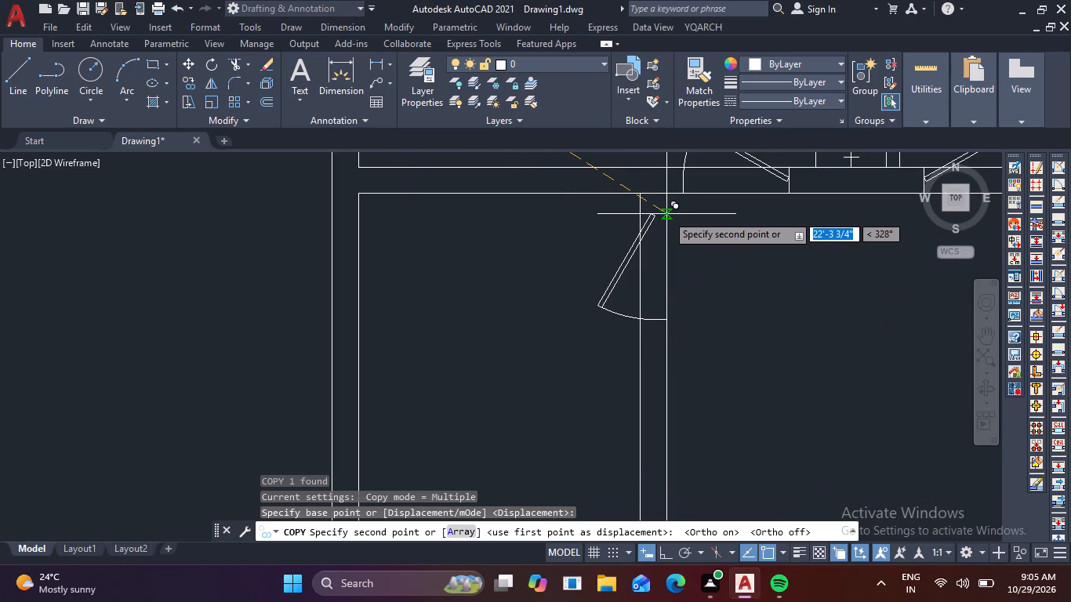
left_click(666, 214)
key("Escape")
Draw a short horizontal jamb line from the new partition door's hinge corner to the partition's left line.
scroll(867, 302, "down", 2)
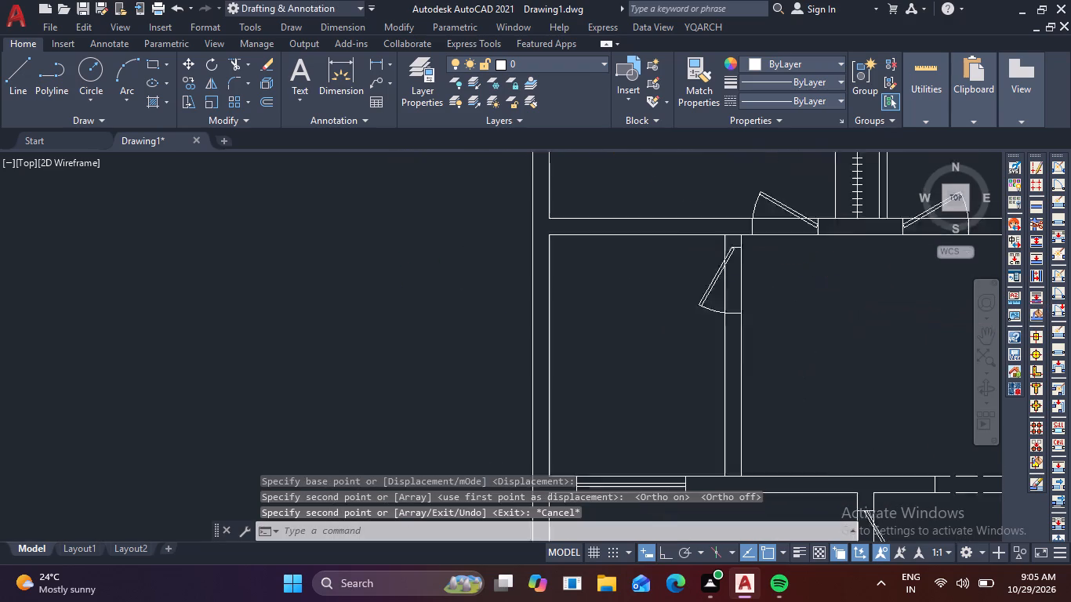
scroll(867, 302, "down", 1)
middle_click_drag(848, 332, 663, 248)
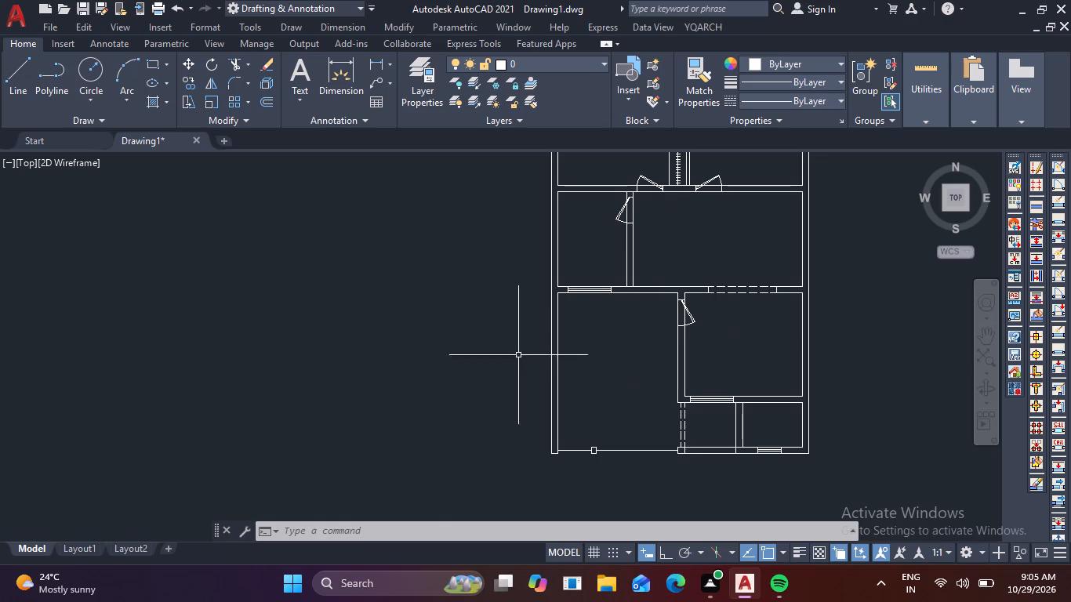
scroll(571, 321, "down", 2)
scroll(586, 266, "up", 2)
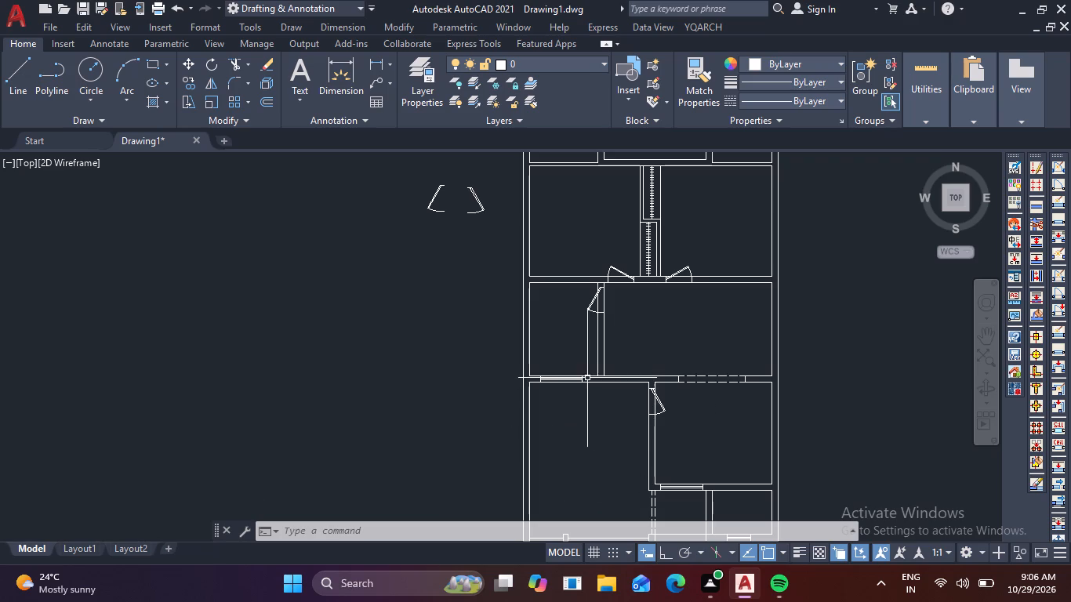
scroll(492, 209, "up", 1)
middle_click_drag(472, 306, 460, 379)
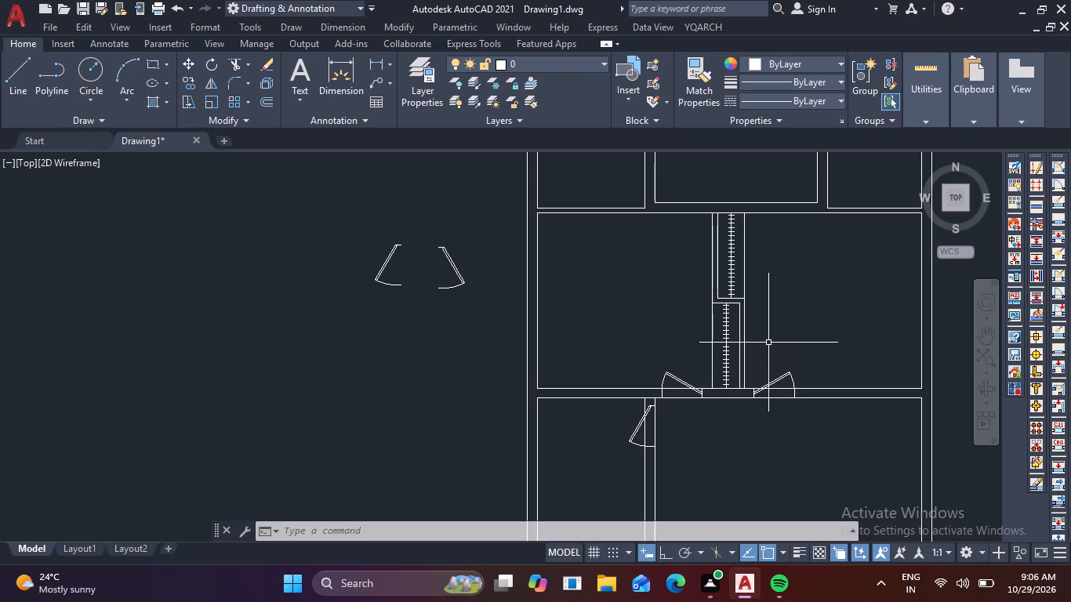
key("l")
key("space")
scroll(704, 385, "up", 3)
middle_click_drag(703, 430, 704, 432)
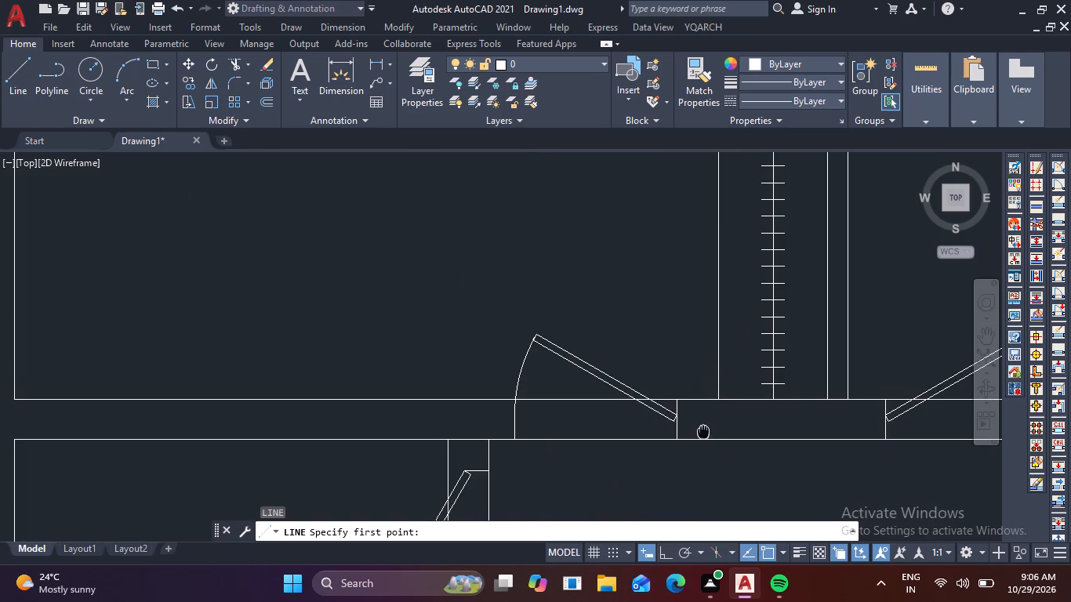
middle_click_drag(704, 432, 752, 299)
scroll(486, 341, "up", 2)
left_click(546, 335)
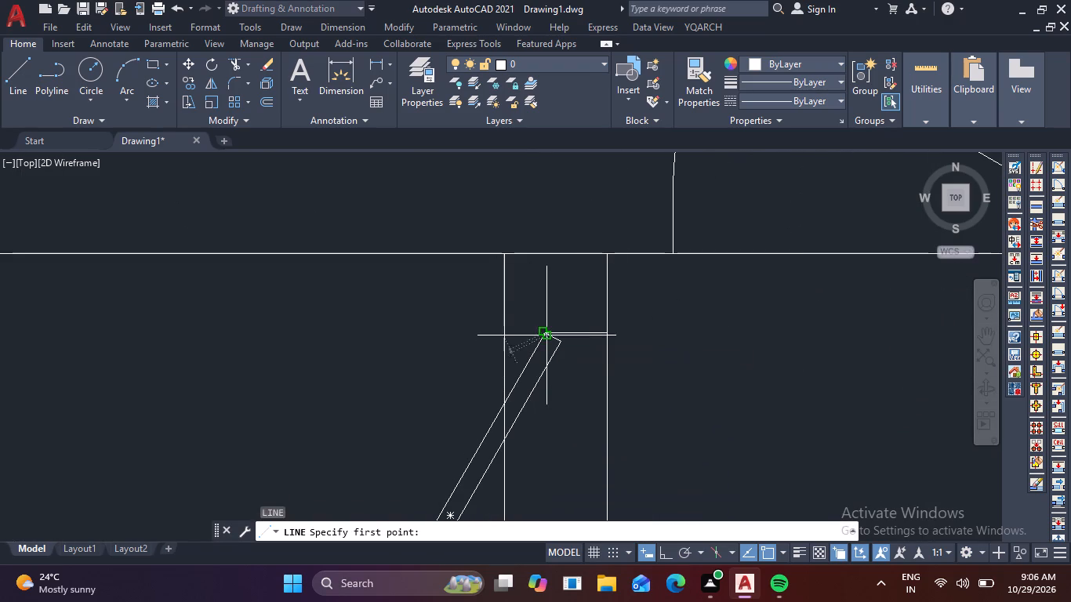
left_click(502, 335)
key("space")
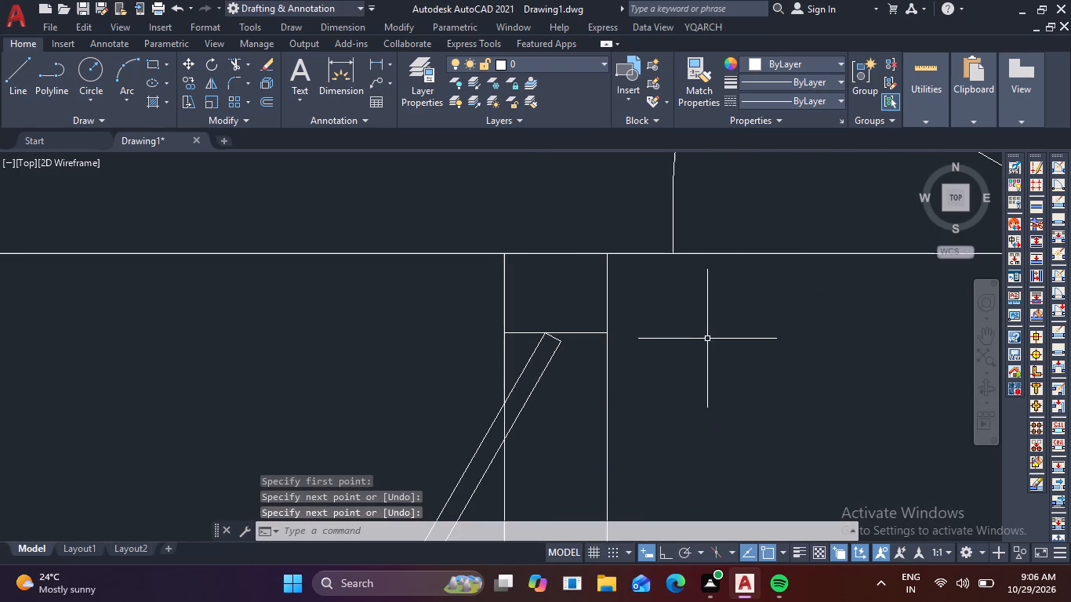
Trim both partition lines between the jambs of the newly placed door below the stairs.
key("t")
type("r")
key("space")
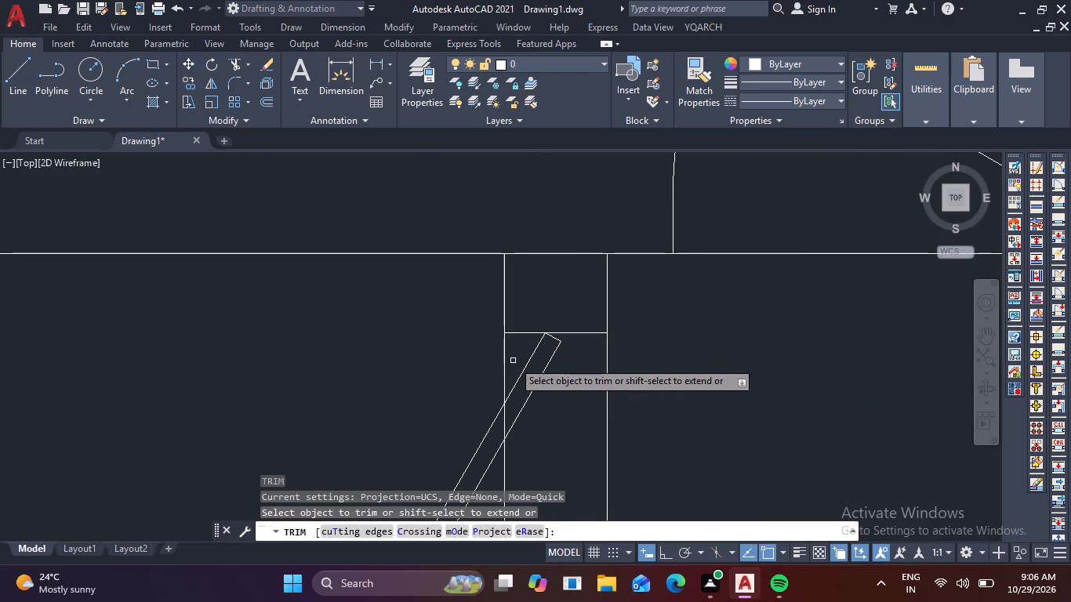
left_click(506, 360)
left_click(491, 359)
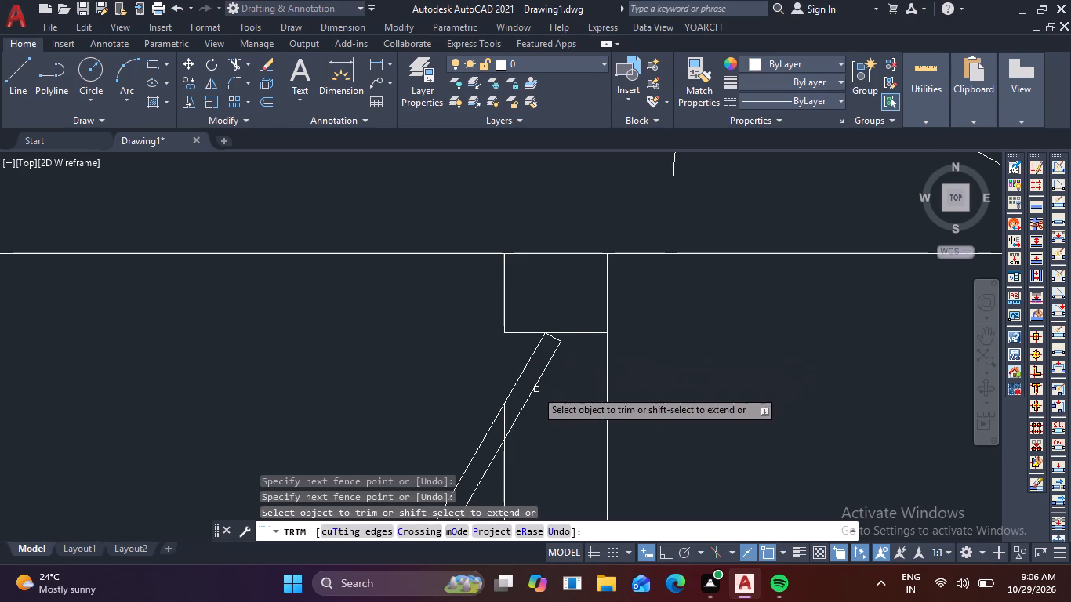
scroll(491, 456, "up", 3)
left_click(538, 327)
left_click(512, 343)
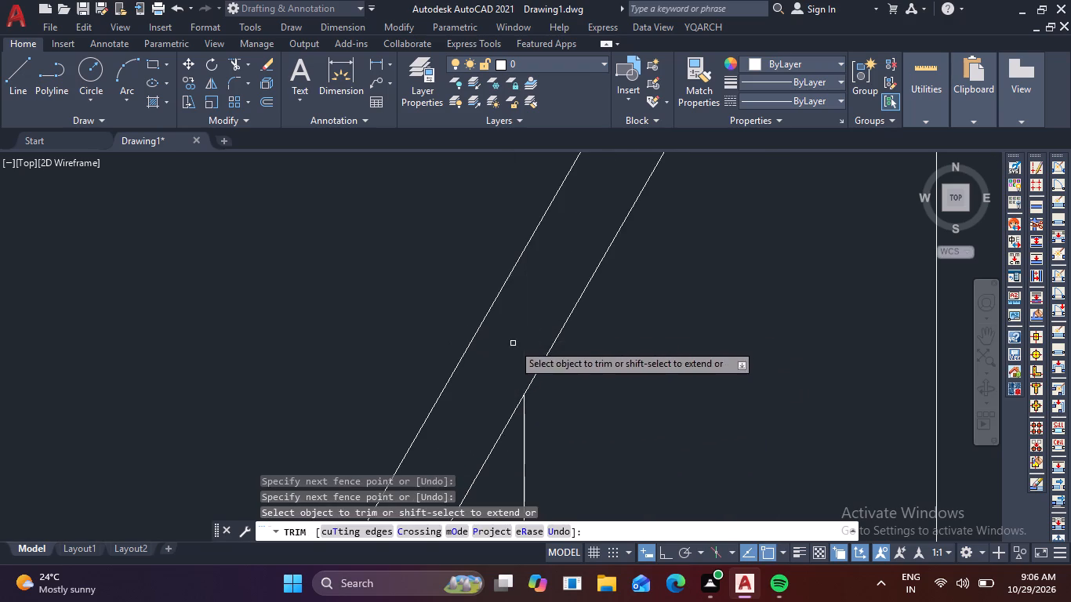
scroll(539, 335, "down", 4)
middle_click_drag(579, 374, 579, 300)
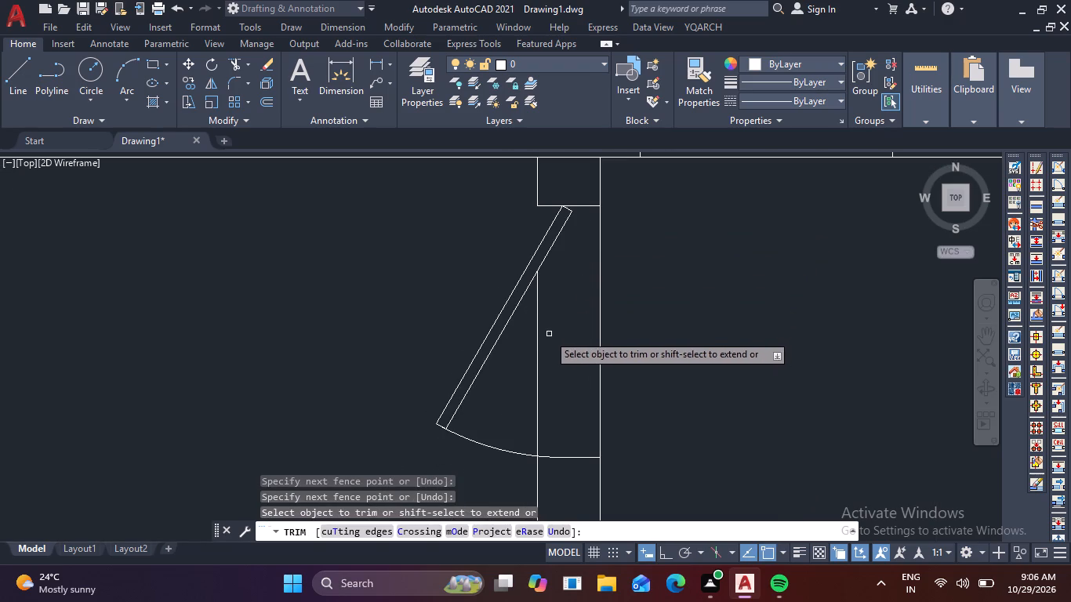
left_click(537, 349)
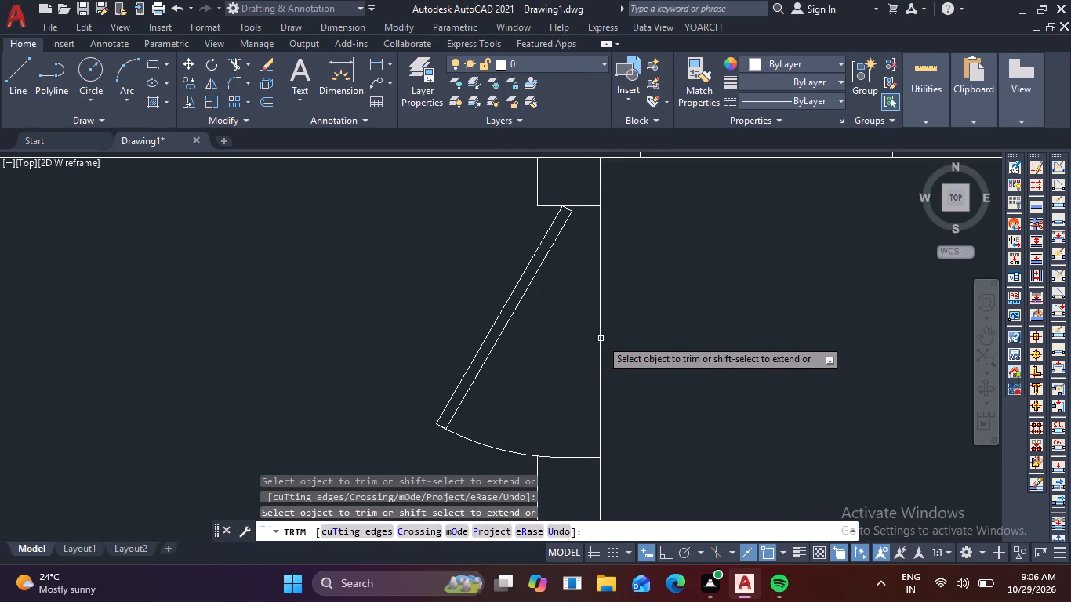
left_click(599, 339)
Trim both horizontal wall lines across the opening of the door left of the stairs.
scroll(656, 321, "down", 2)
scroll(757, 246, "up", 1)
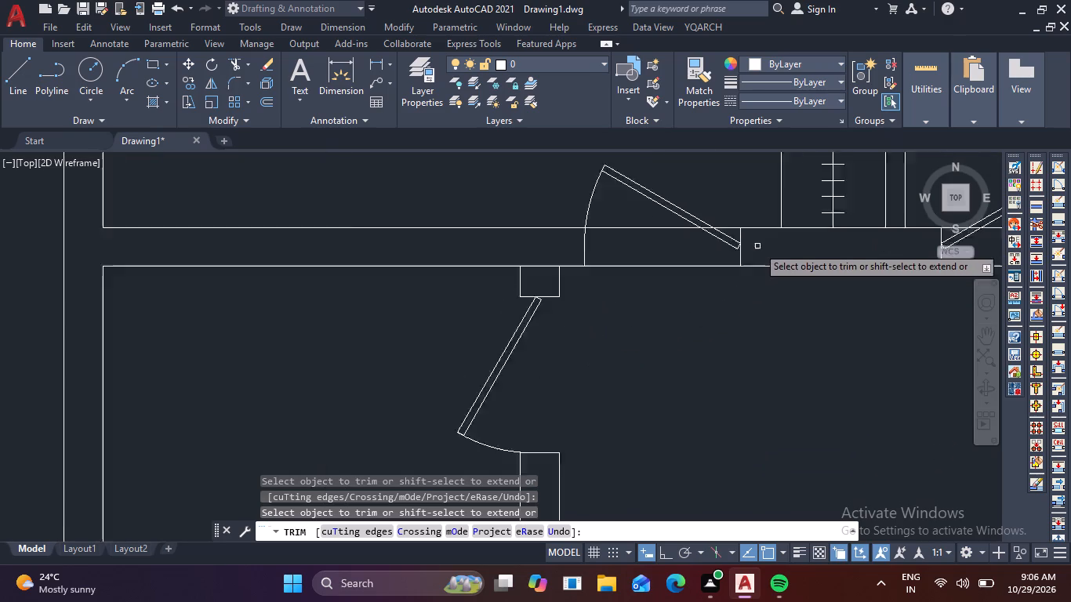
scroll(757, 246, "up", 2)
left_click(692, 201)
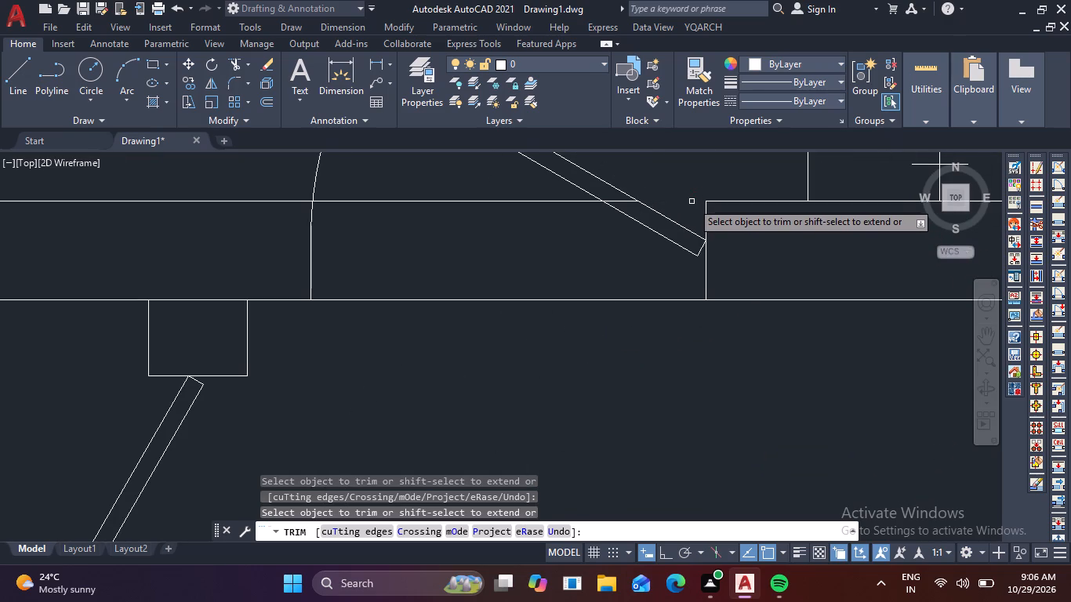
scroll(608, 200, "up", 2)
left_click(617, 205)
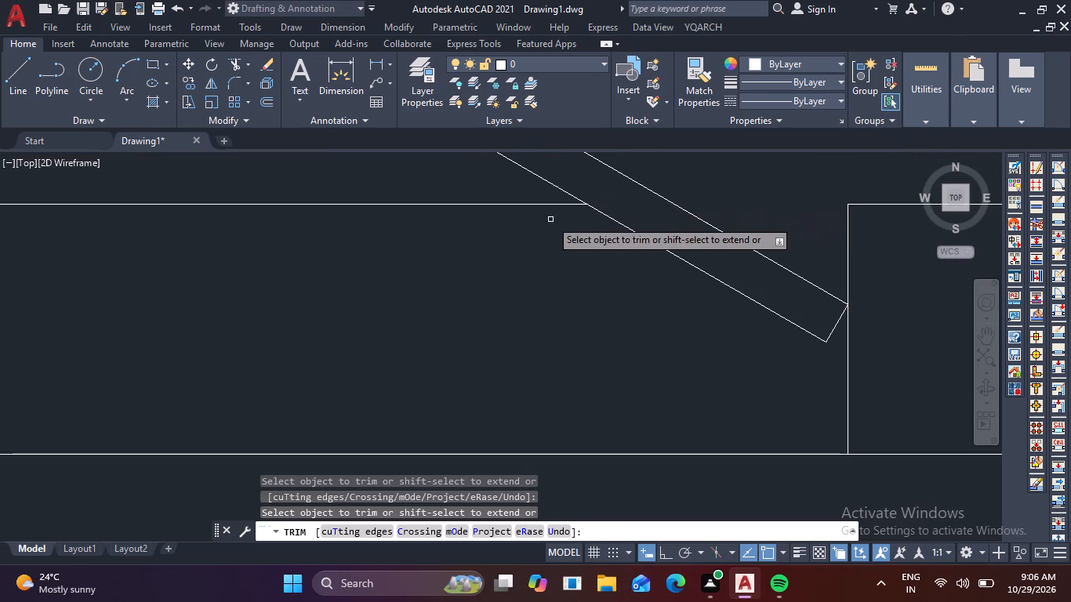
scroll(550, 219, "down", 2)
left_click(527, 213)
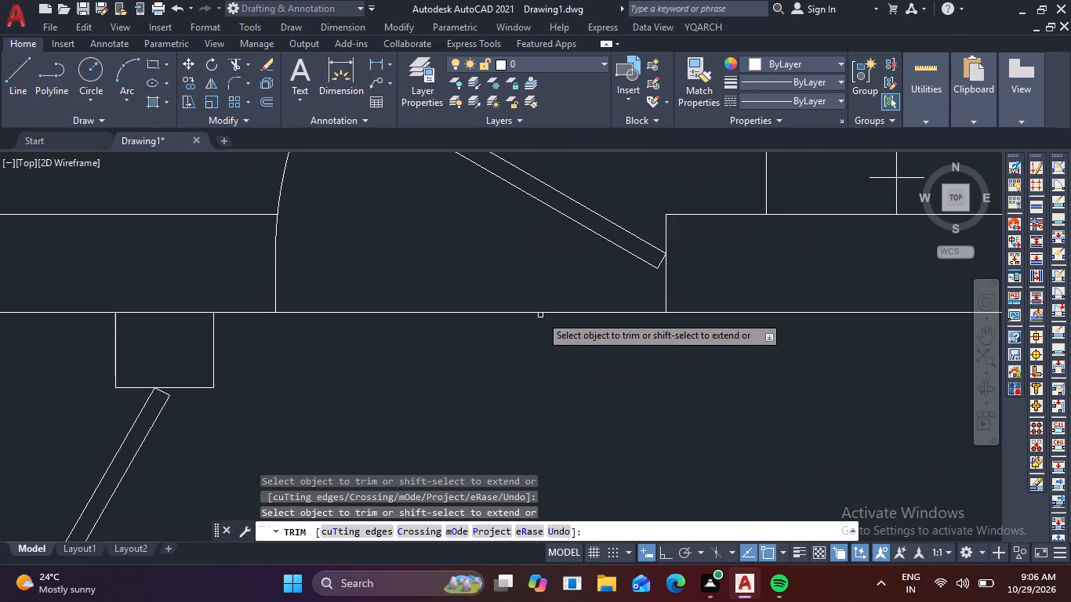
left_click(548, 312)
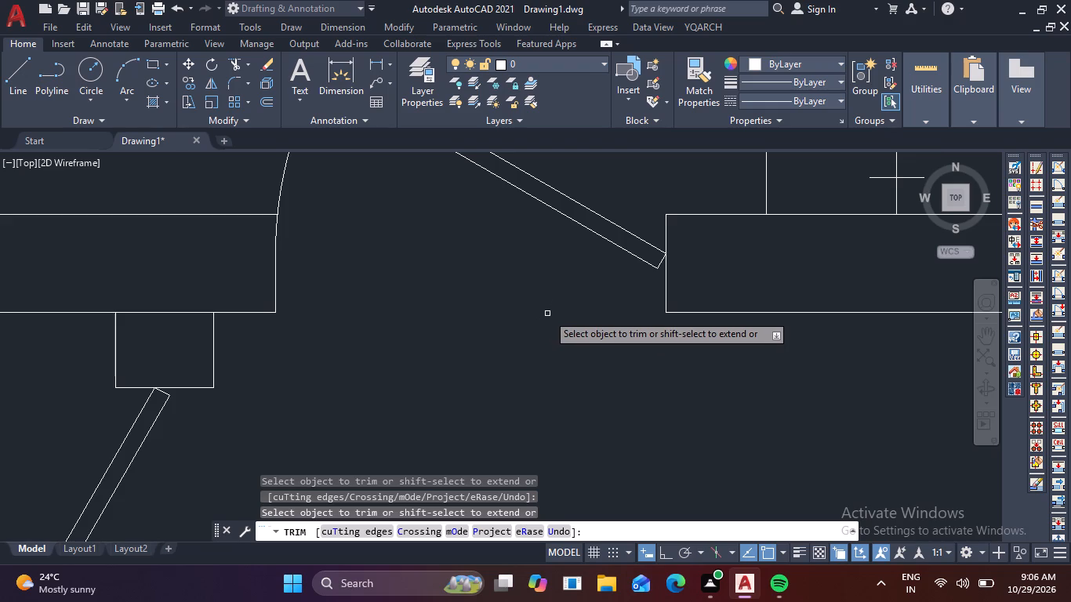
Trim both horizontal wall lines across the opening of the door right of the stairs.
scroll(540, 314, "down", 2)
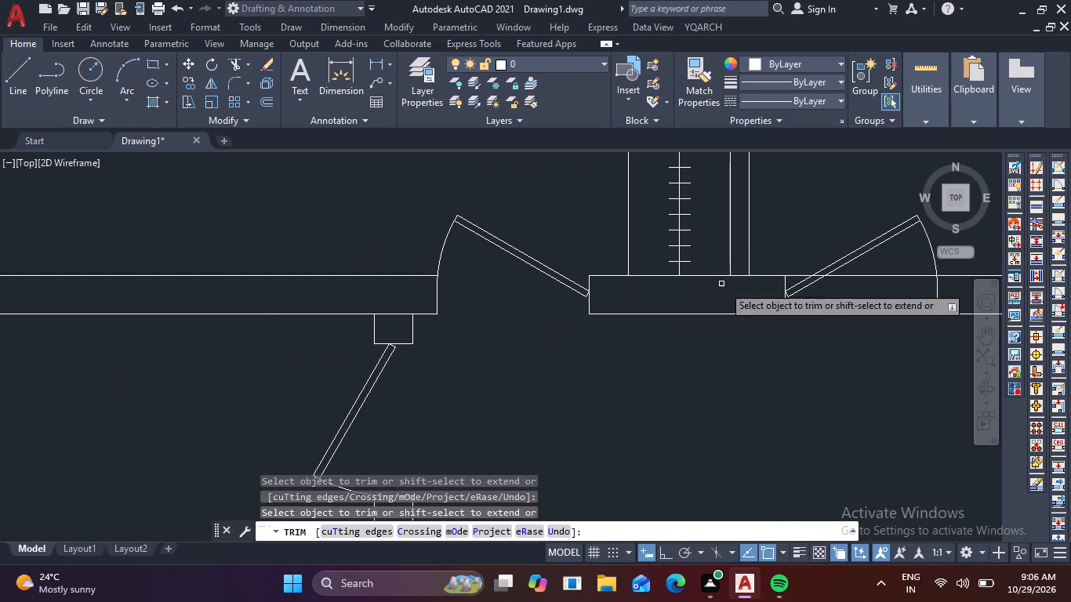
scroll(806, 269, "up", 3)
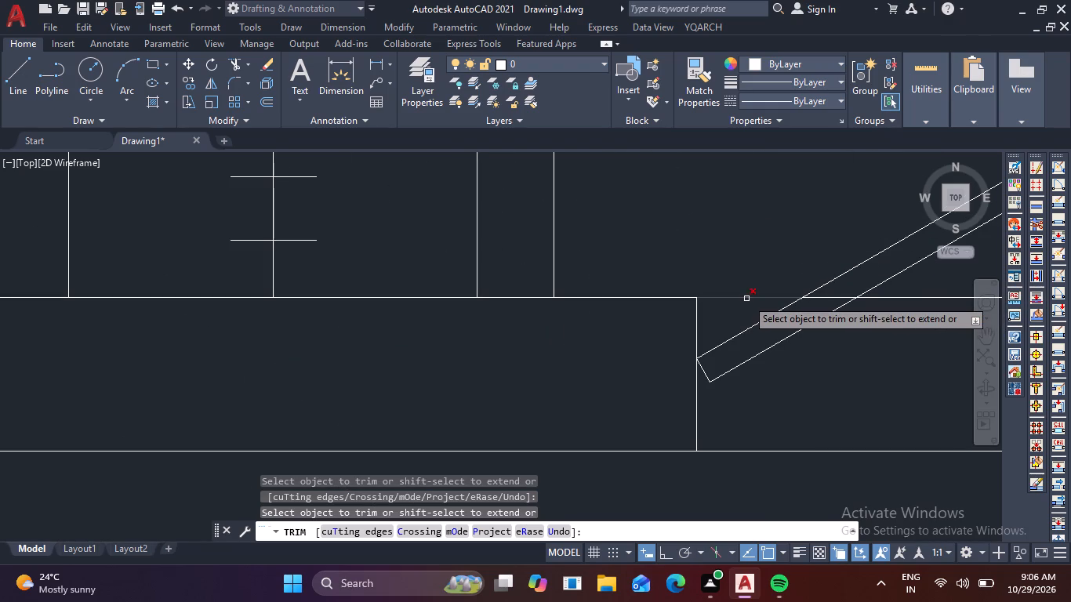
left_click(746, 299)
scroll(816, 298, "up", 1)
left_click(824, 296)
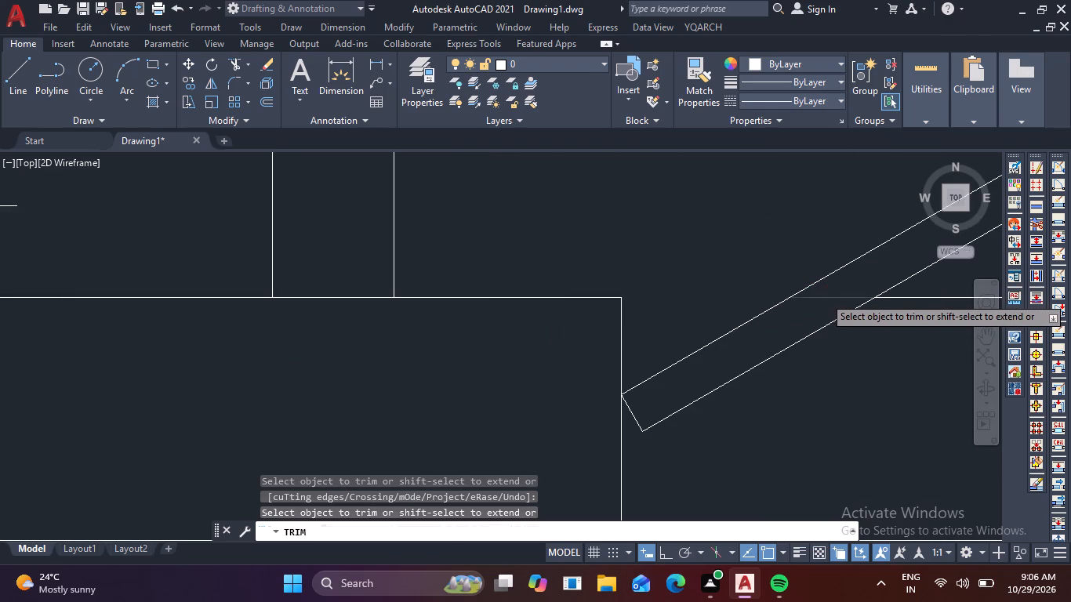
scroll(848, 332, "down", 1)
middle_click_drag(851, 343, 456, 286)
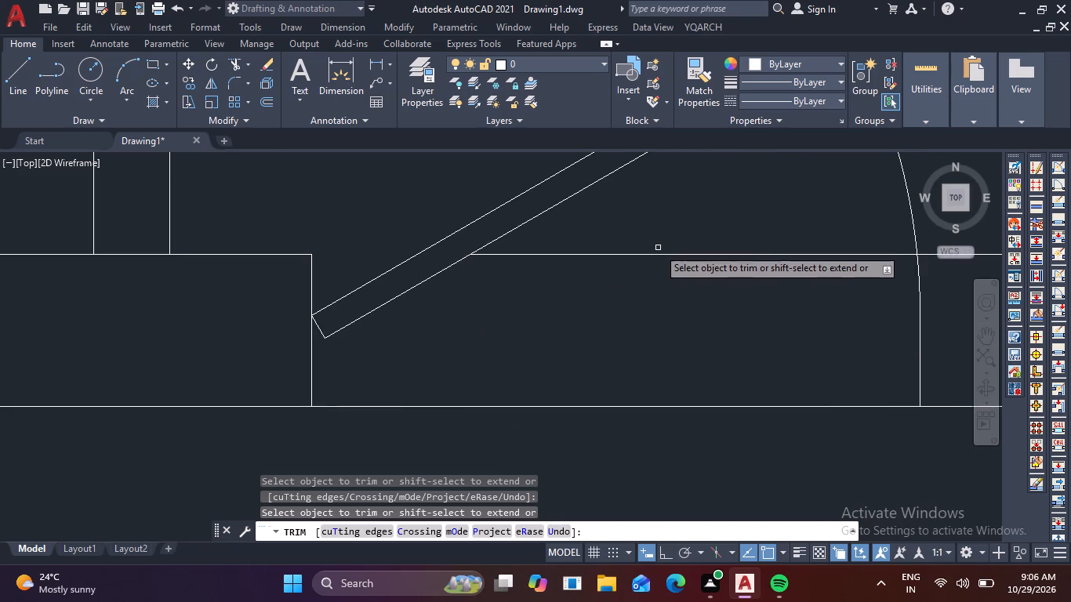
left_click(670, 254)
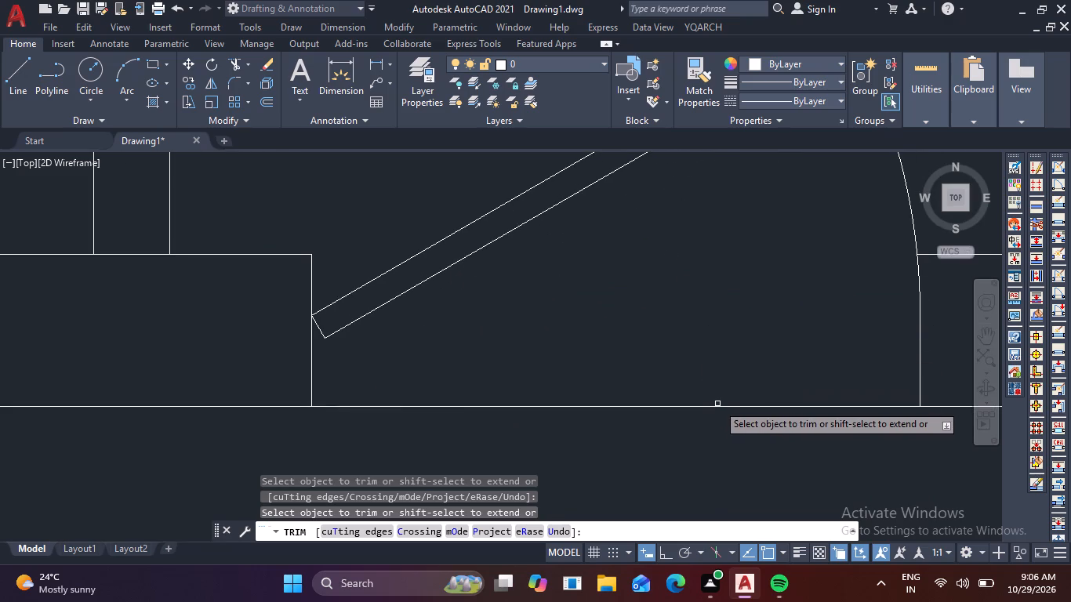
left_click(723, 409)
Trim both vertical partition lines across the door opening in the lower partition, just below the wall with the dashed opening.
scroll(722, 408, "down", 4)
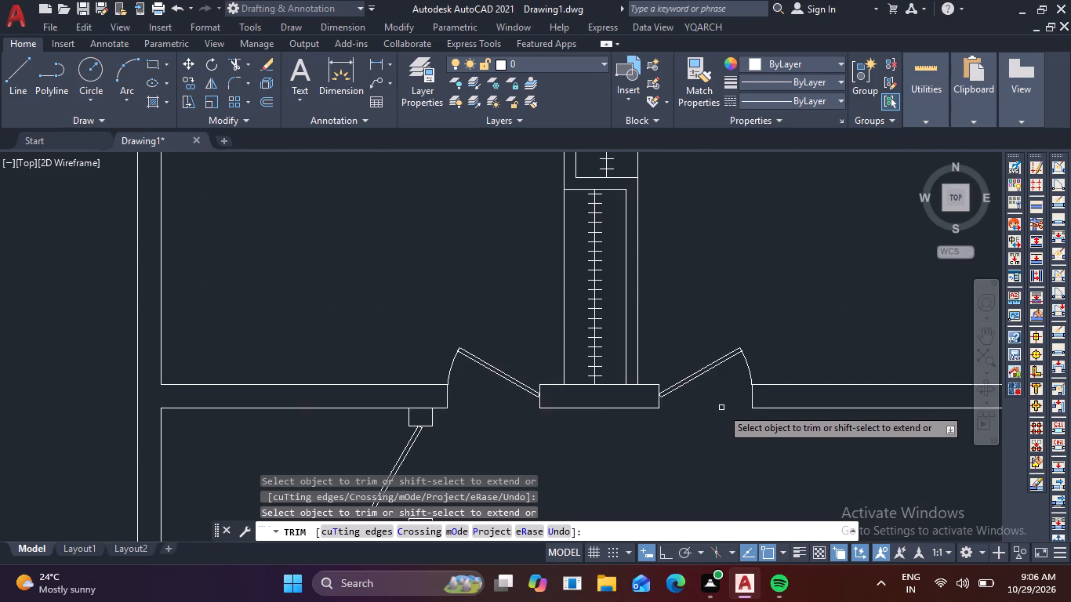
scroll(721, 408, "down", 2)
middle_click_drag(721, 451, 708, 303)
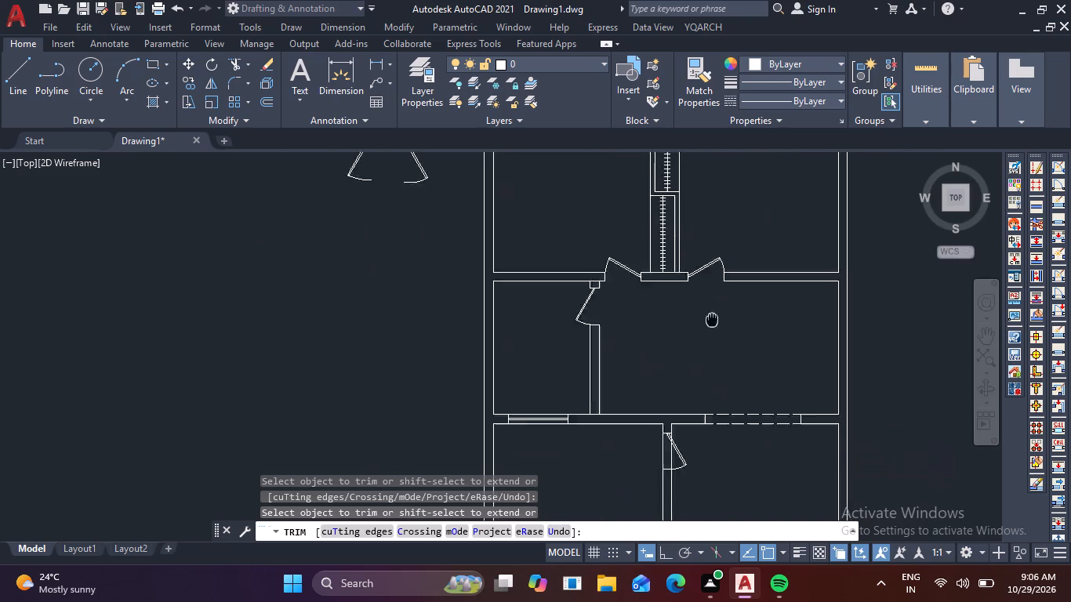
middle_click_drag(708, 303, 681, 181)
scroll(665, 309, "up", 3)
scroll(562, 290, "up", 2)
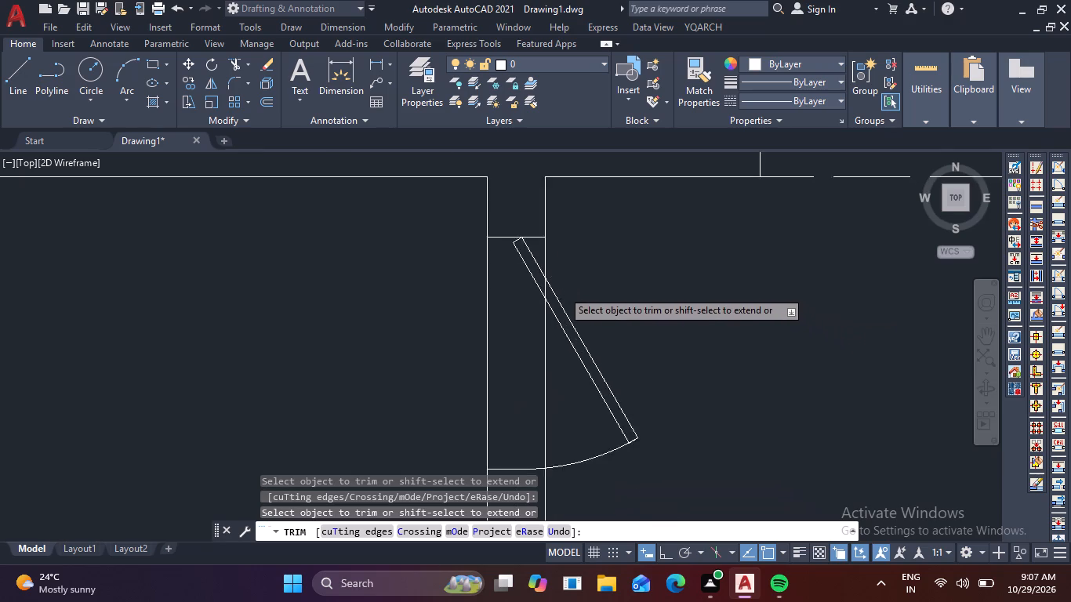
scroll(562, 290, "up", 1)
left_click(513, 213)
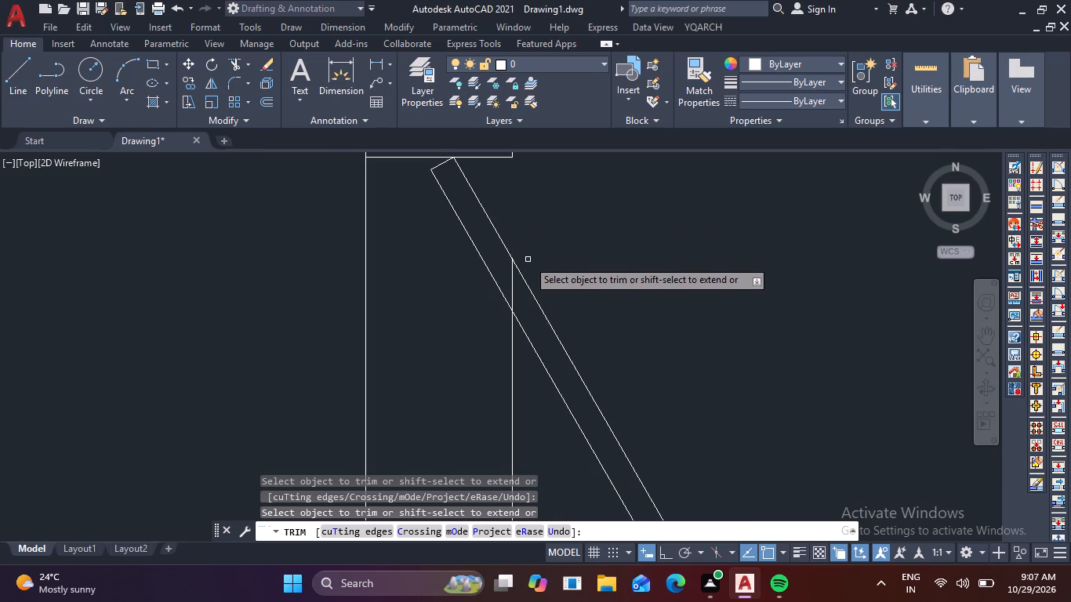
left_click(513, 285)
scroll(674, 245, "down", 2)
middle_click_drag(671, 276, 660, 205)
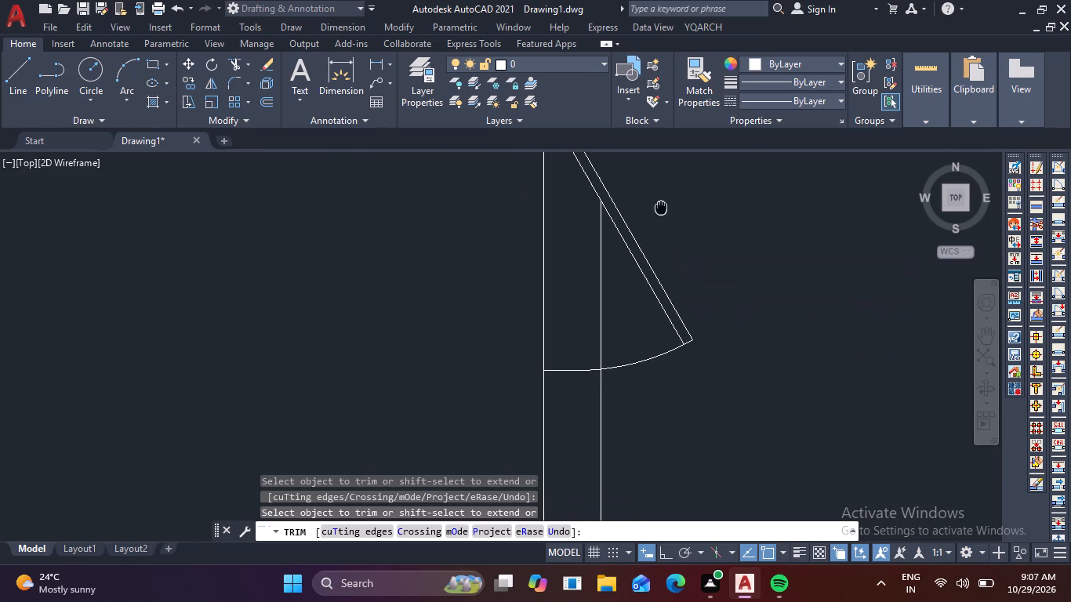
middle_click_drag(660, 205, 659, 205)
left_click(601, 293)
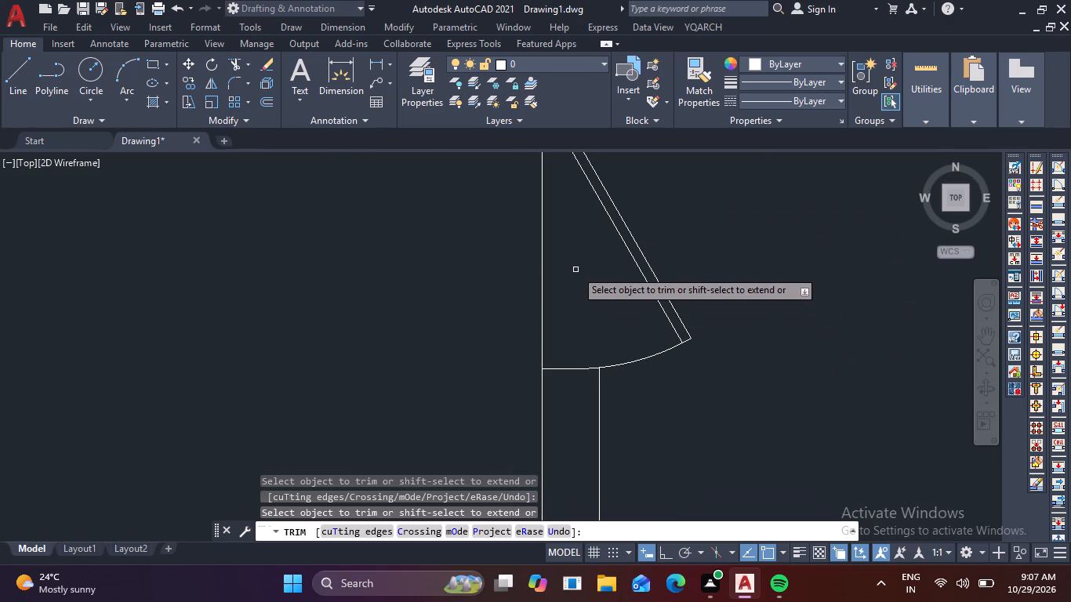
middle_click_drag(582, 284, 604, 342)
left_click(564, 312)
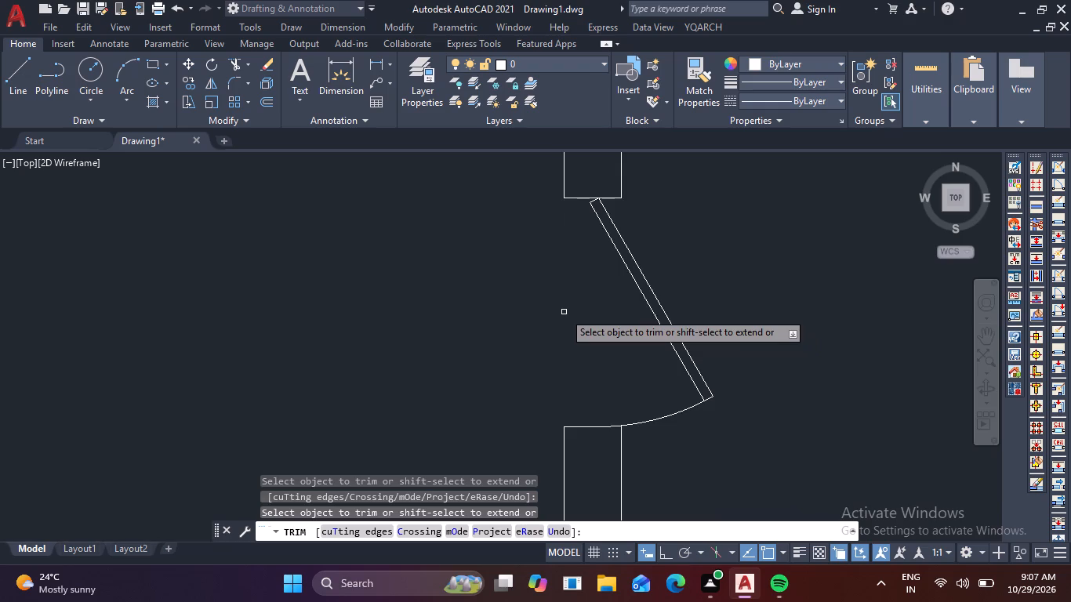
scroll(565, 312, "down", 3)
scroll(702, 320, "down", 1)
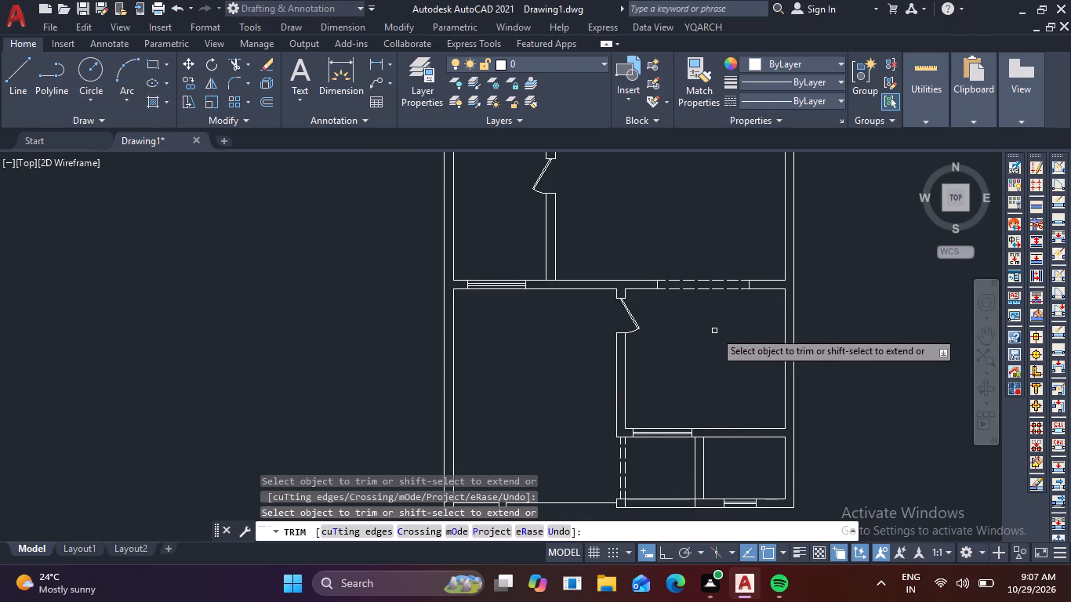
scroll(714, 331, "down", 1)
middle_click_drag(687, 261, 653, 368)
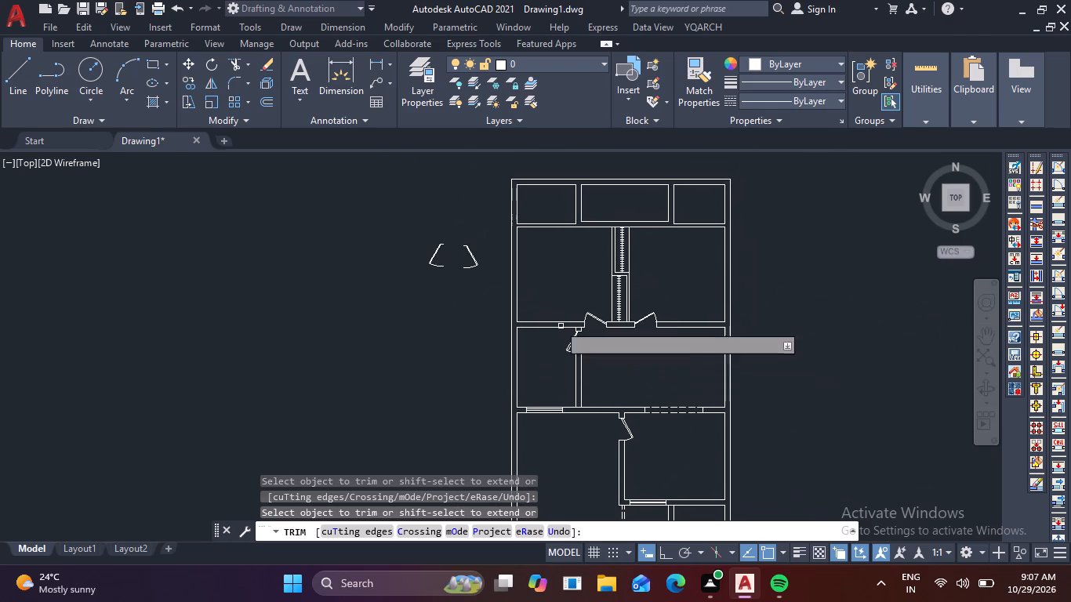
key("Escape")
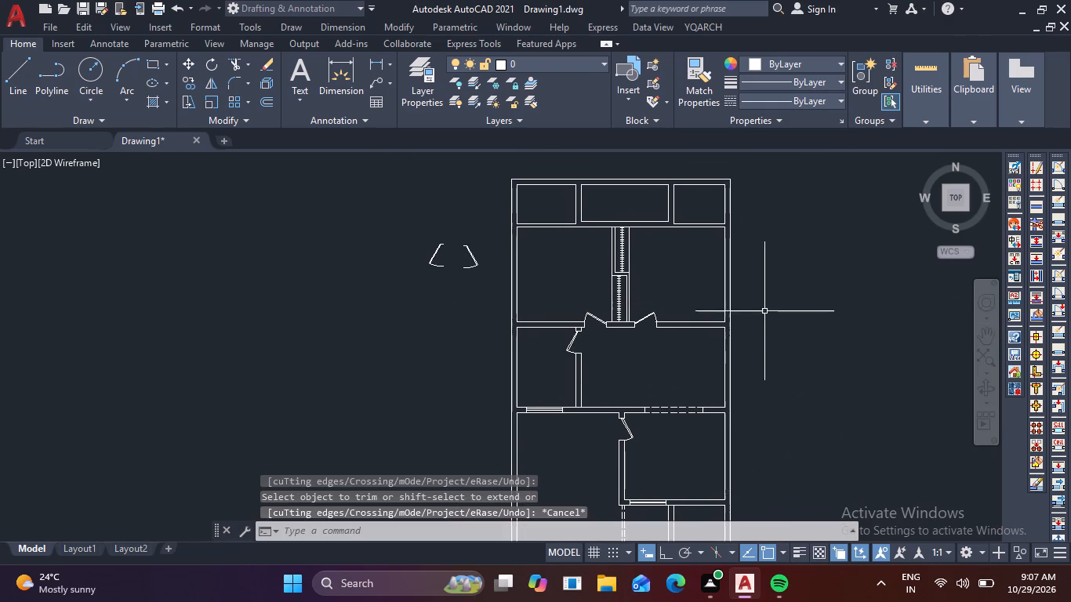
Erase the left one of the two spare door blocks outside the plan.
scroll(420, 270, "up", 3)
left_click(504, 236)
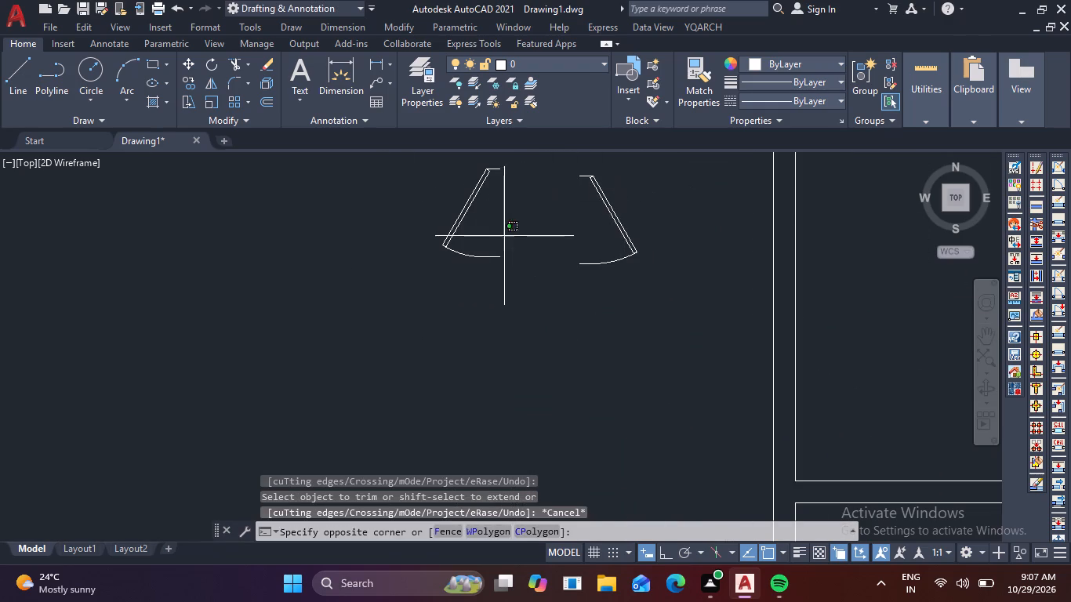
left_click(407, 197)
right_click(407, 197)
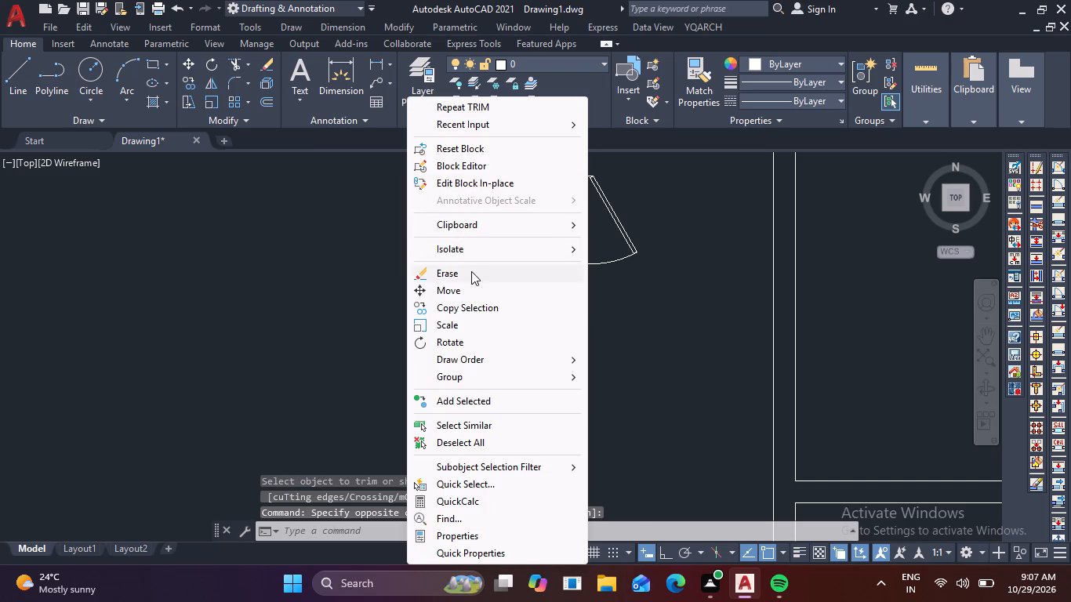
left_click(471, 271)
Rotate the remaining spare door block 90° about its hinge-side jamb end, with Ortho on, so its opening runs horizontally.
middle_click_drag(469, 245, 398, 333)
left_click(587, 276)
left_click(486, 299)
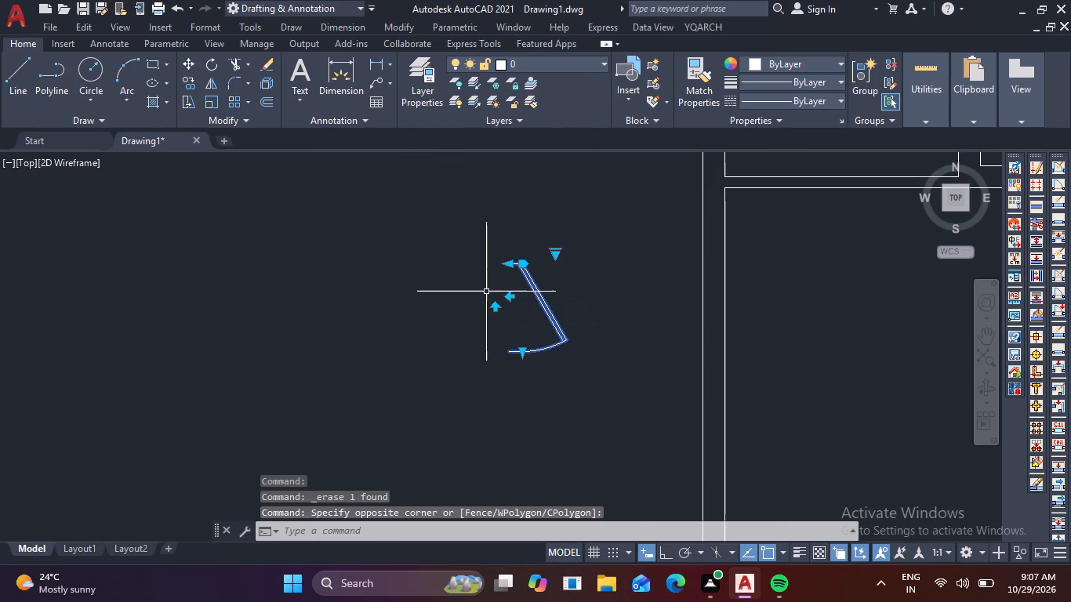
right_click(487, 289)
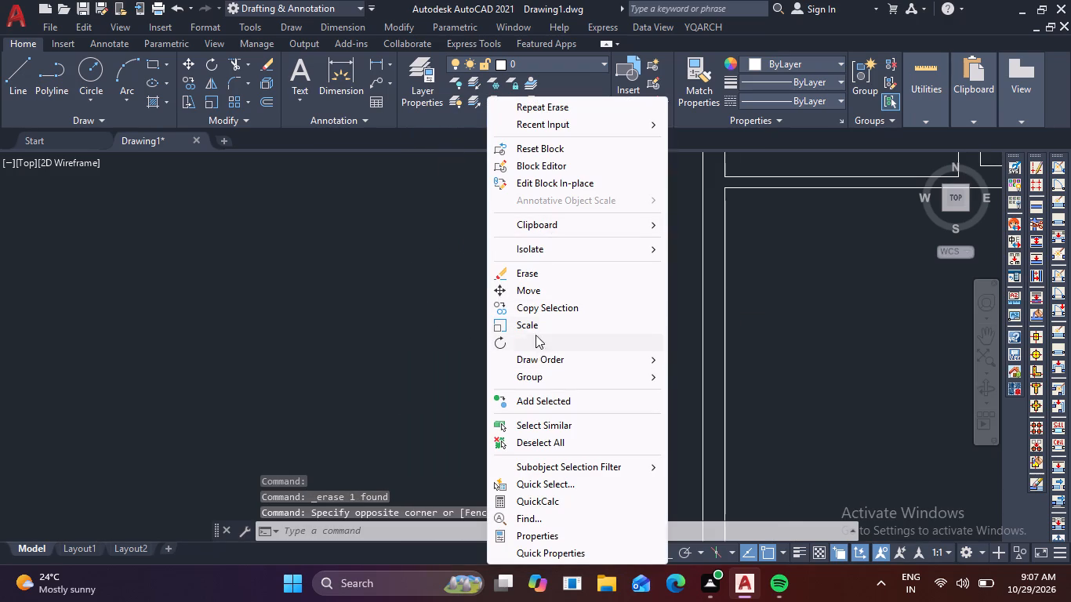
left_click(535, 339)
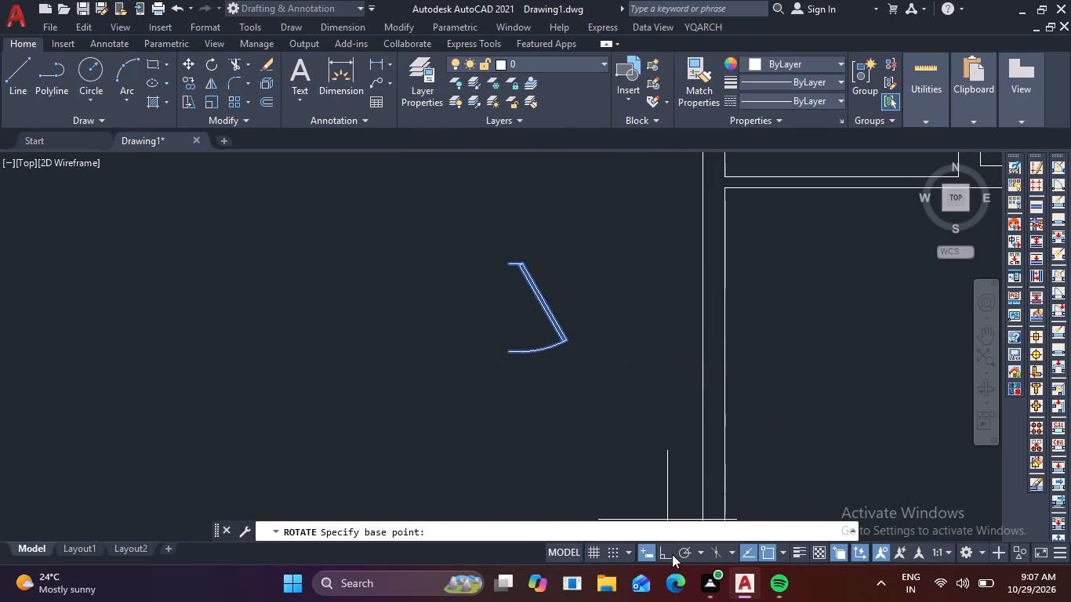
left_click(670, 554)
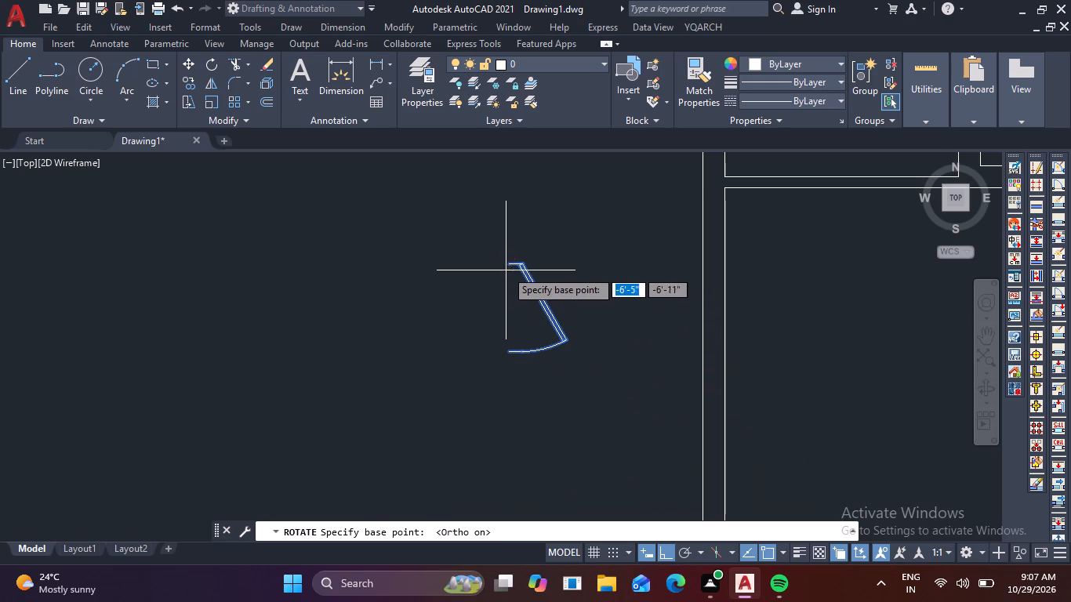
left_click(506, 270)
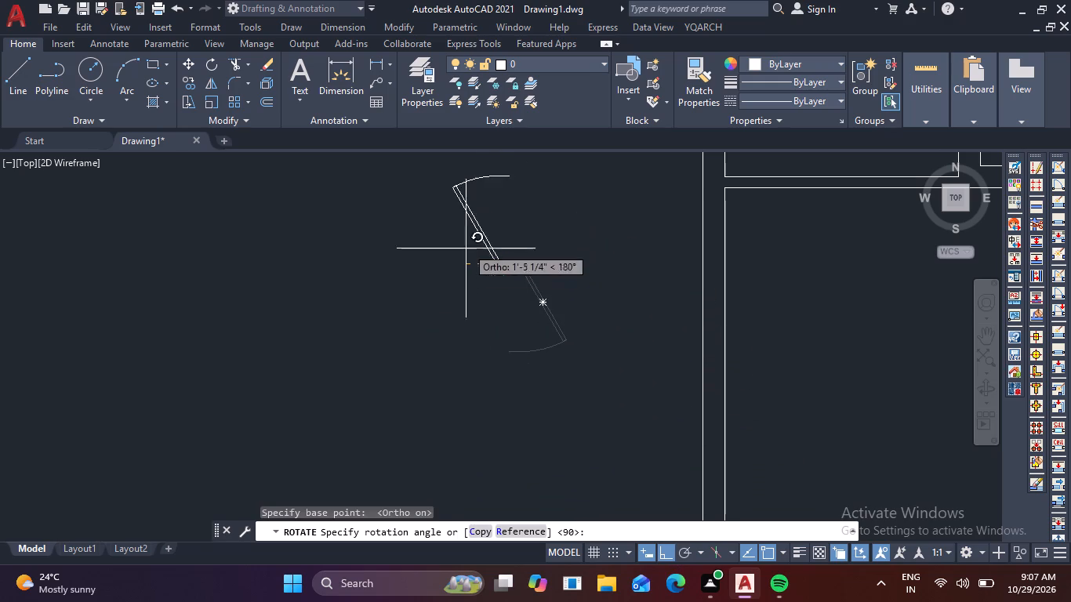
left_click(488, 214)
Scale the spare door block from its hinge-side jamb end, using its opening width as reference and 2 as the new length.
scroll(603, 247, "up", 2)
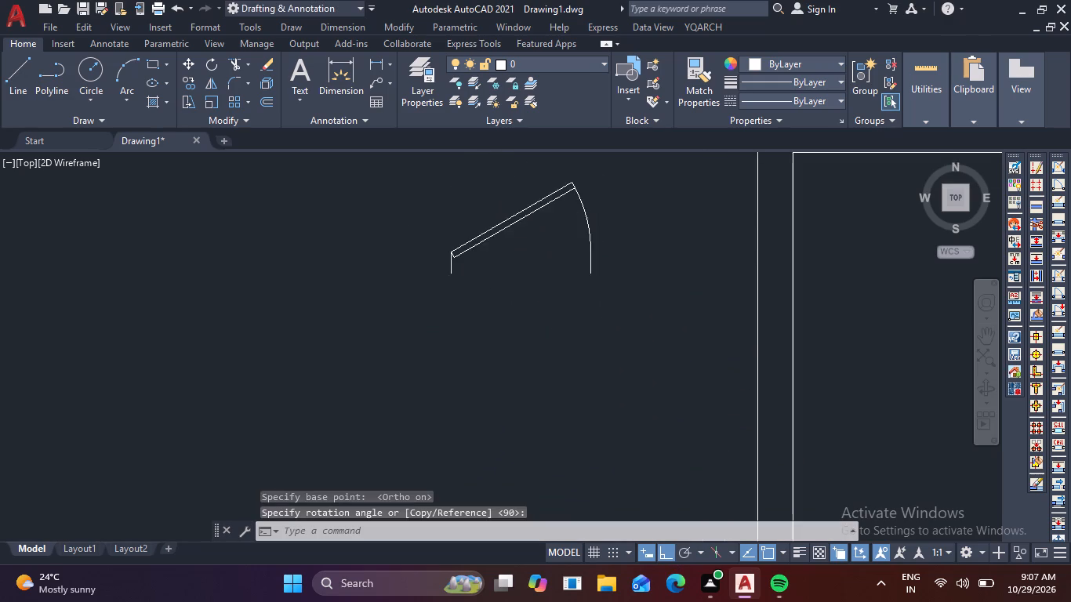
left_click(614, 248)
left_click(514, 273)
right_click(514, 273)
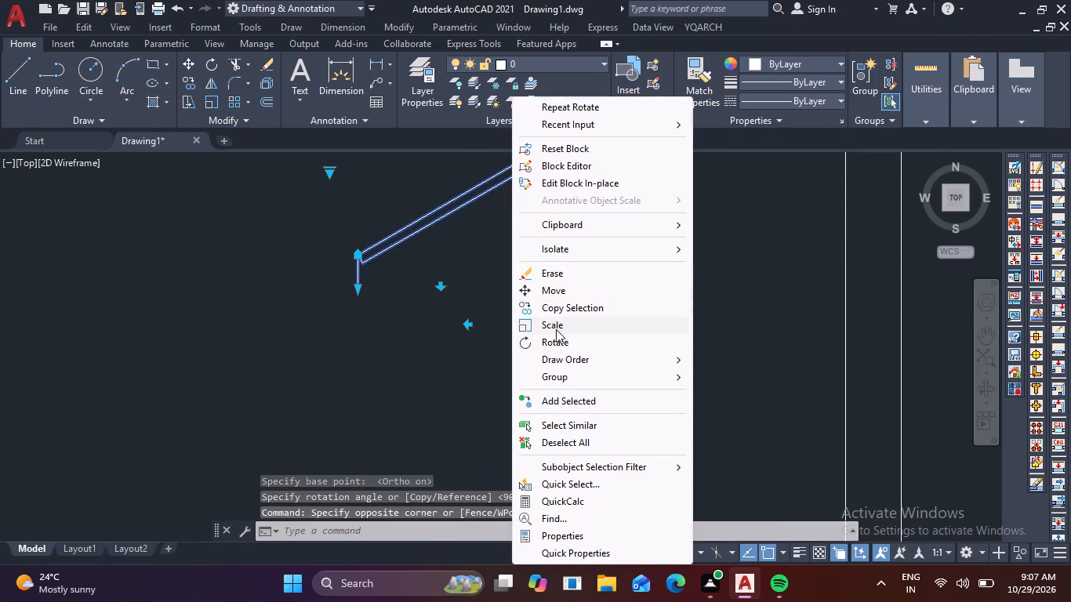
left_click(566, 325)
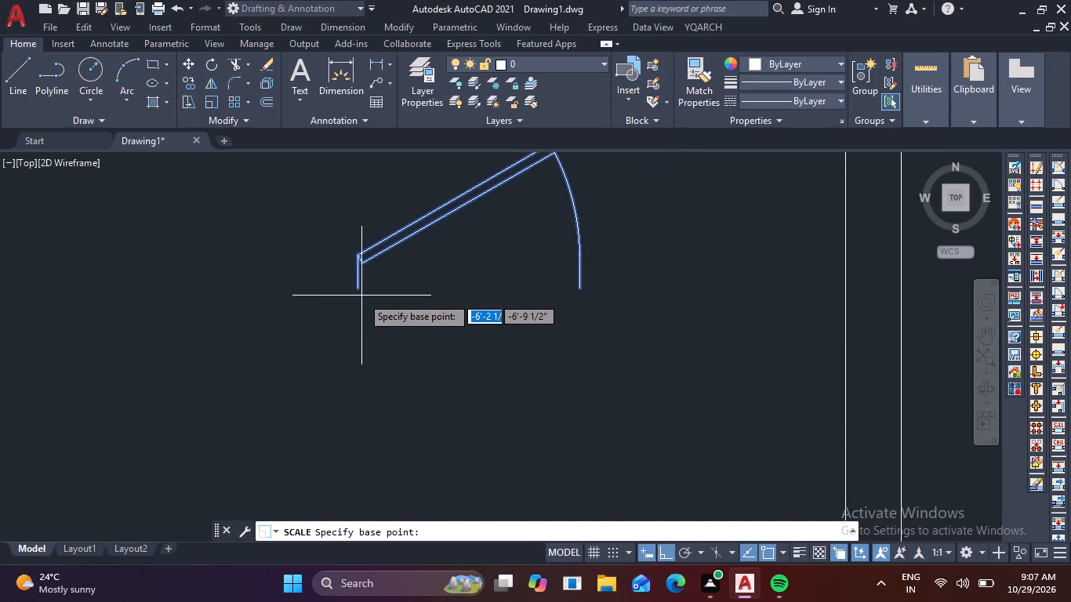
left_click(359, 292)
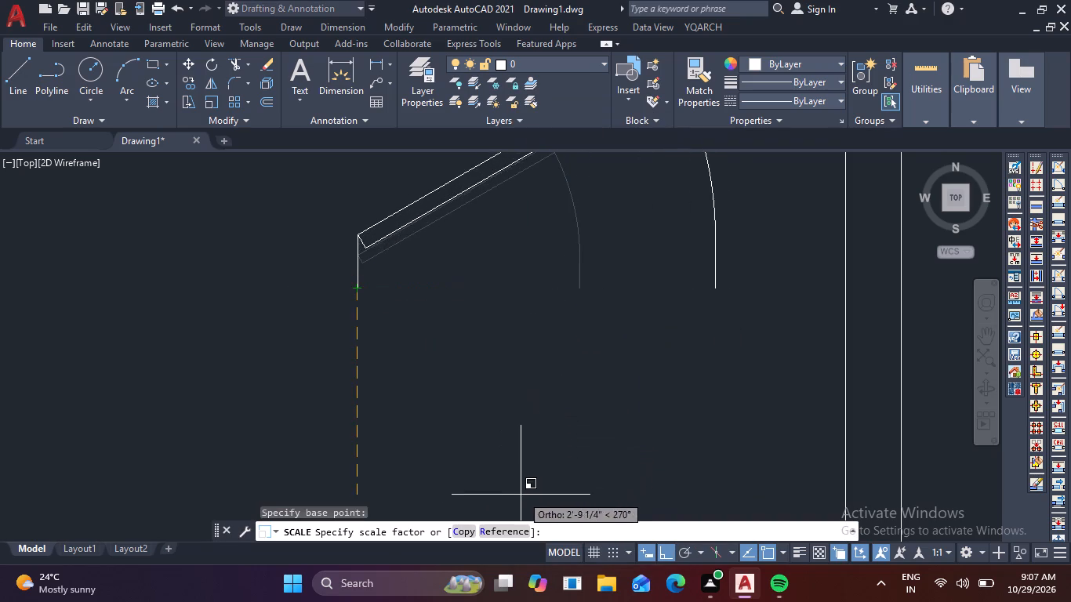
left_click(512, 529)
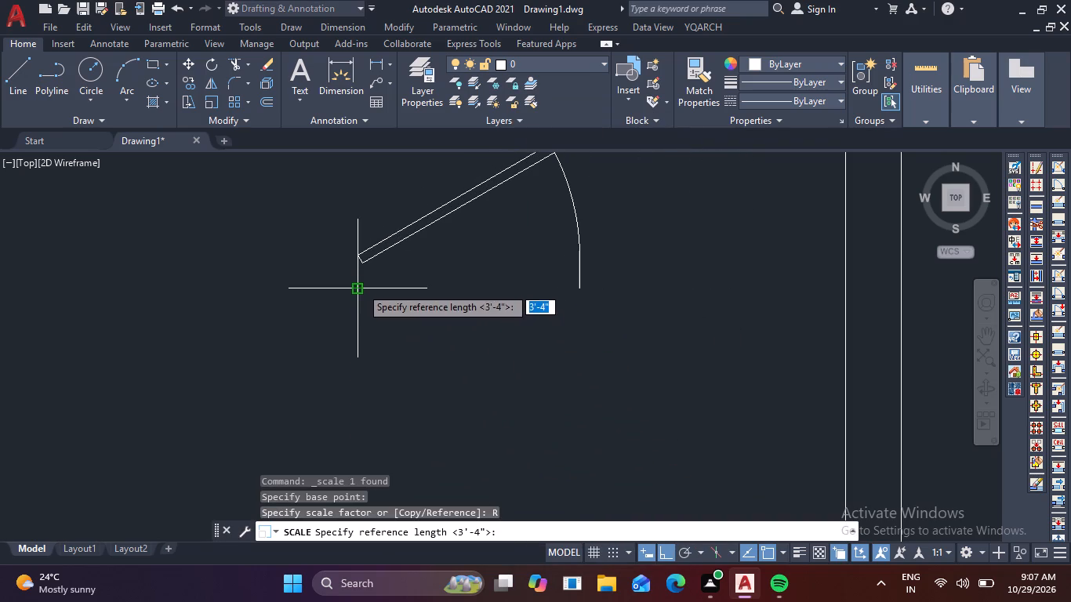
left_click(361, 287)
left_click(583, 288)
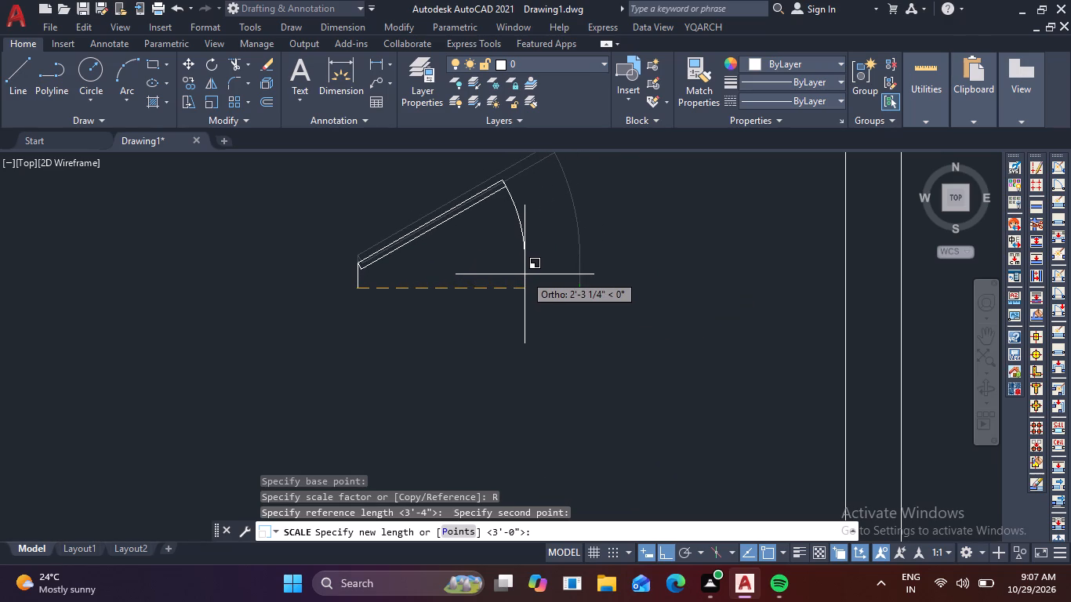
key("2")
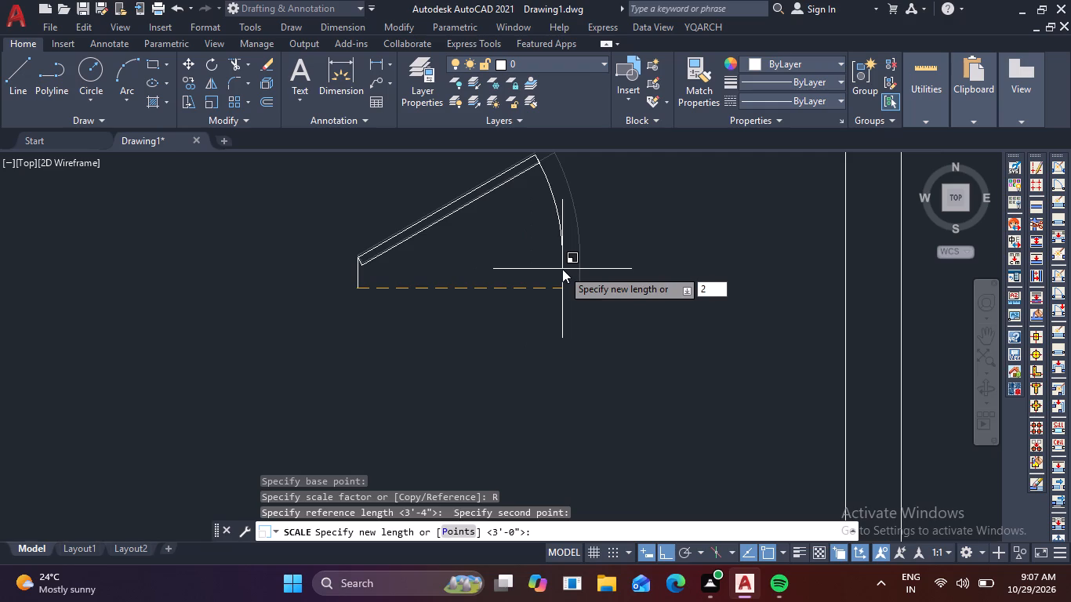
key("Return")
Scale the spare door block from its hinge-side jamb end by reference, setting its opening width to 2'.
scroll(420, 322, "up", 2)
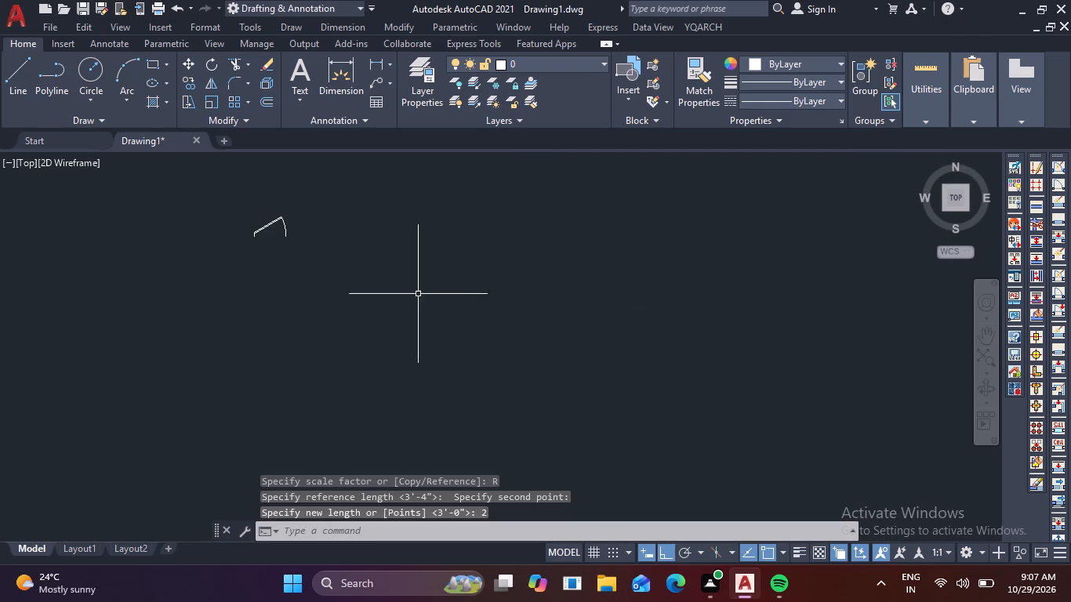
middle_click_drag(427, 296, 477, 379)
left_click(381, 324)
left_click(262, 290)
scroll(314, 327, "up", 4)
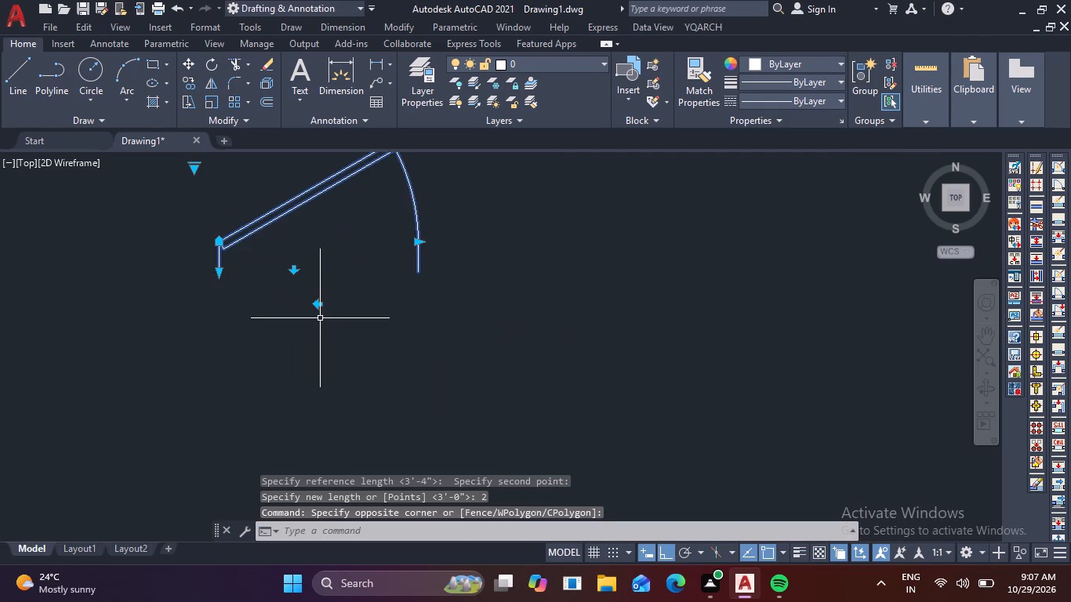
middle_click_drag(285, 339, 282, 412)
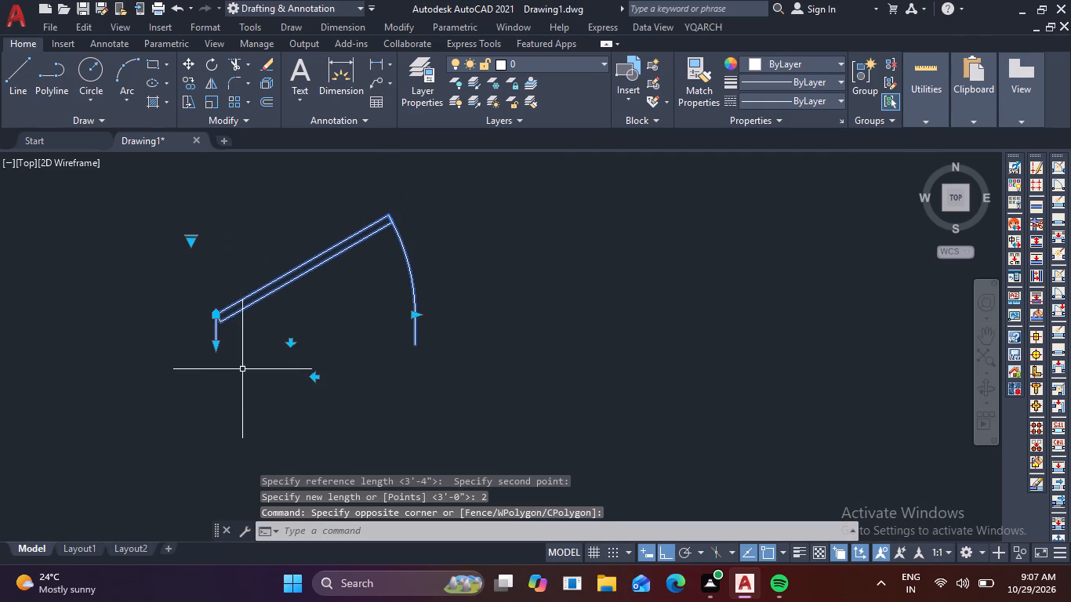
right_click(269, 368)
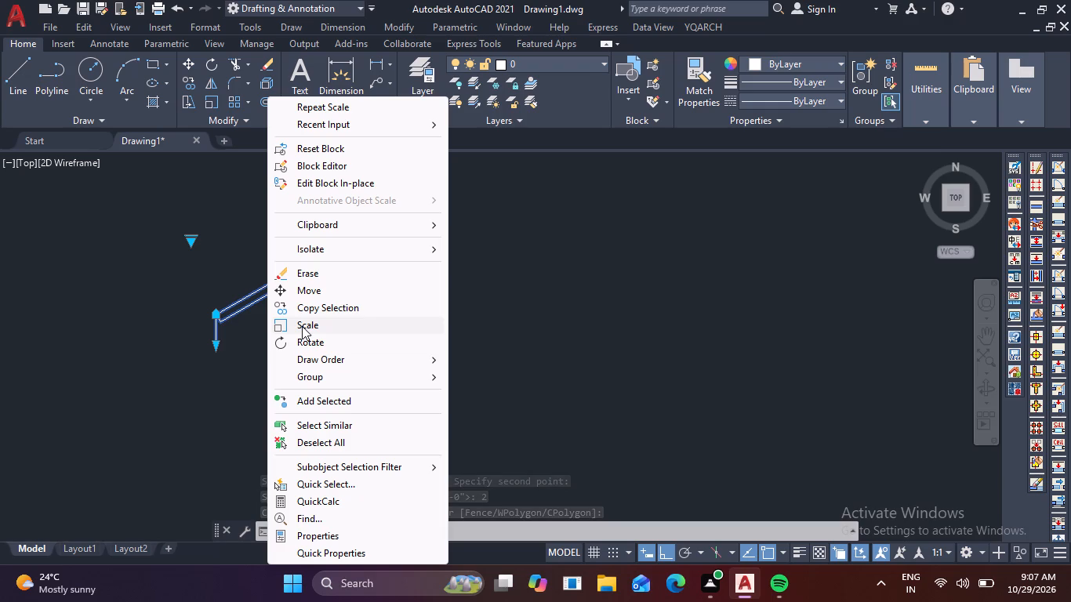
left_click(302, 325)
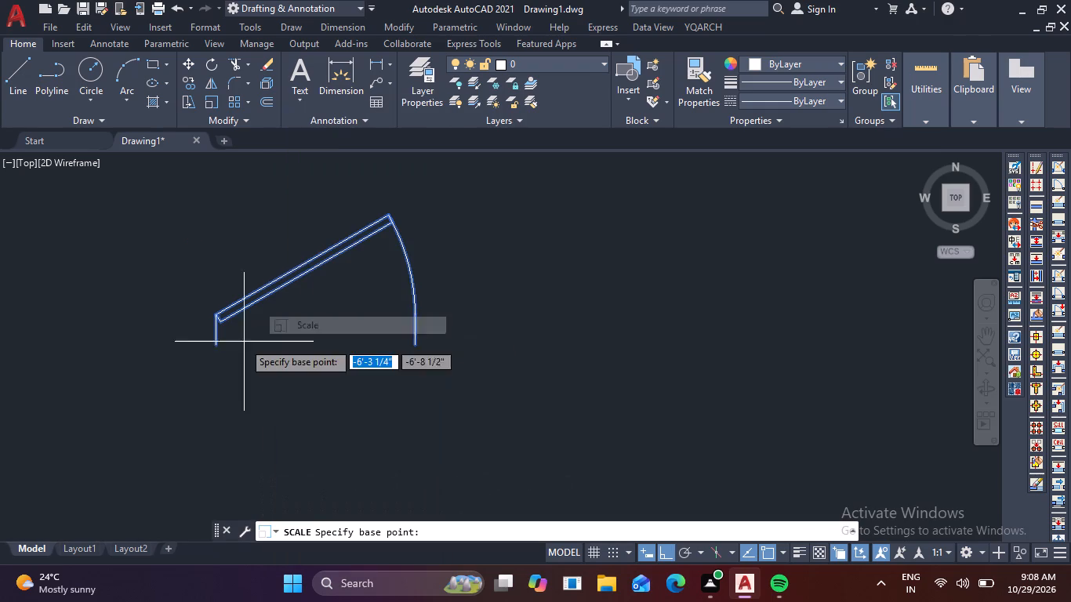
left_click(216, 343)
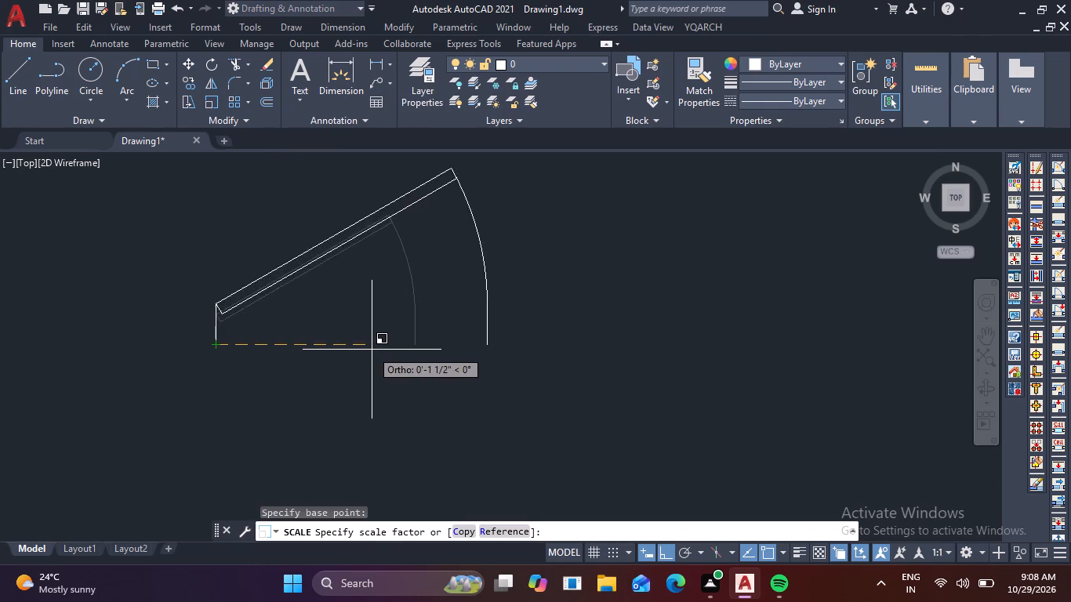
left_click(501, 534)
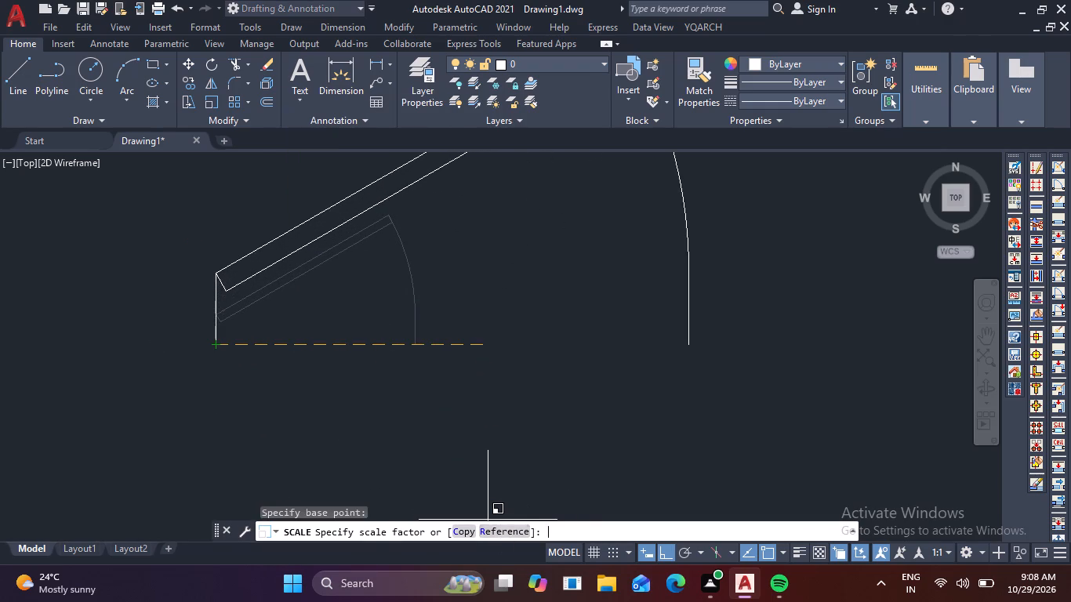
left_click(216, 350)
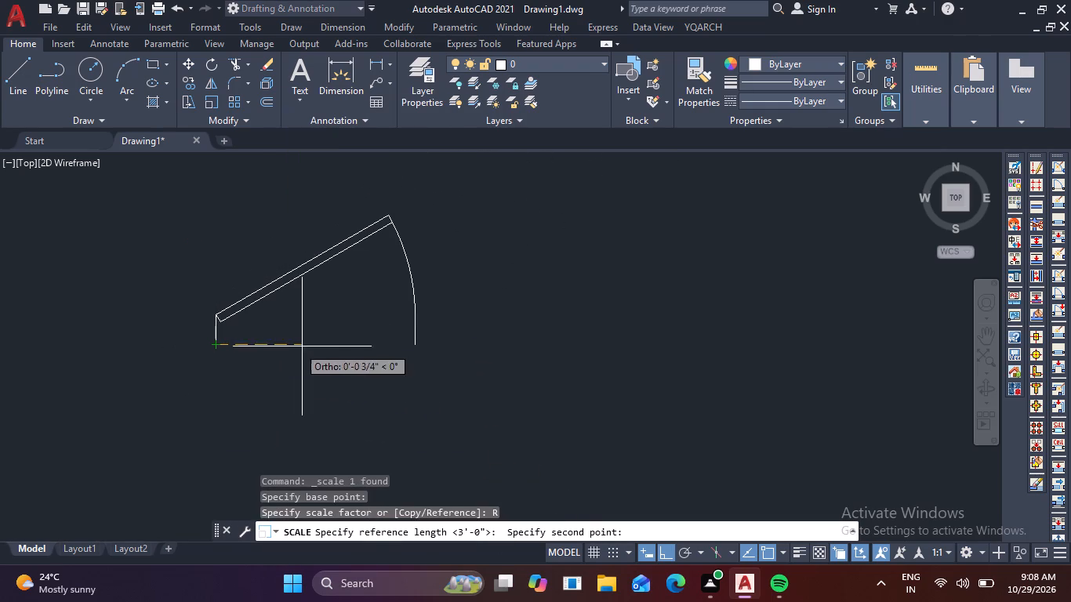
left_click(421, 347)
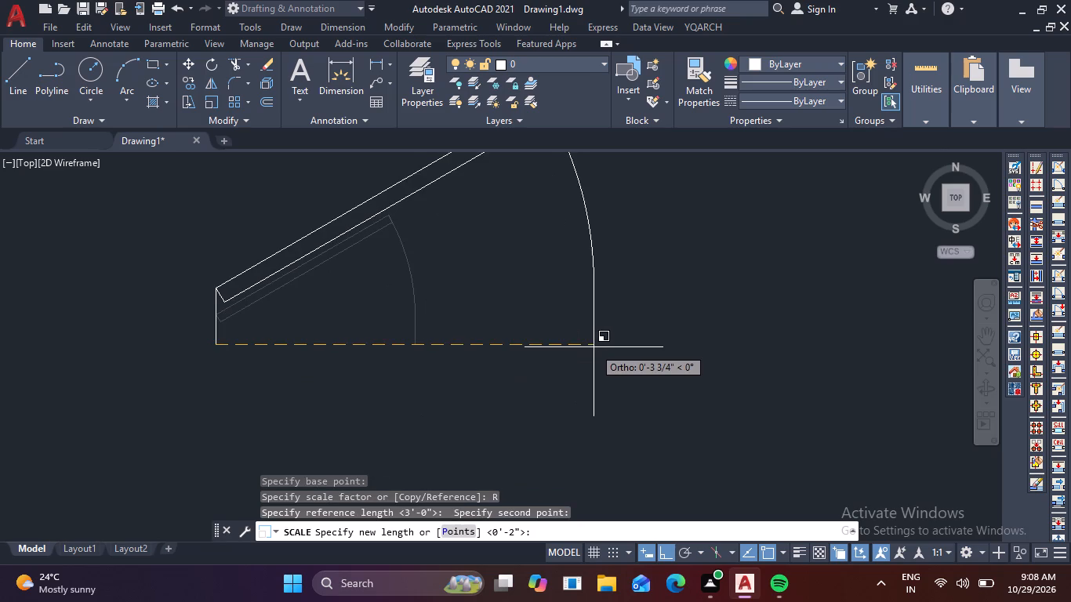
key("2")
key("apostrophe")
key("Return")
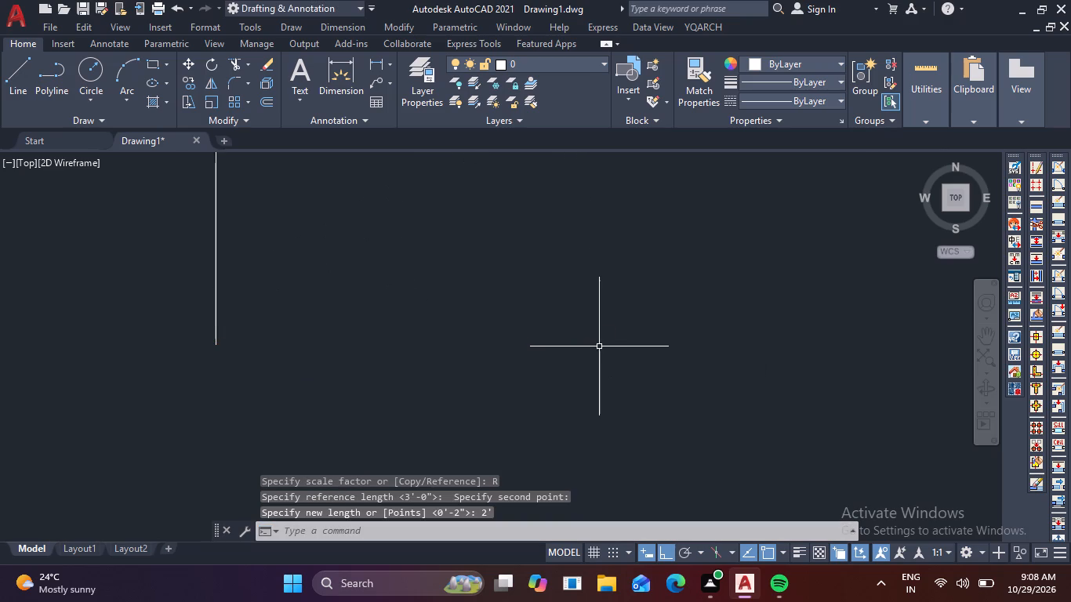
scroll(580, 348, "down", 8)
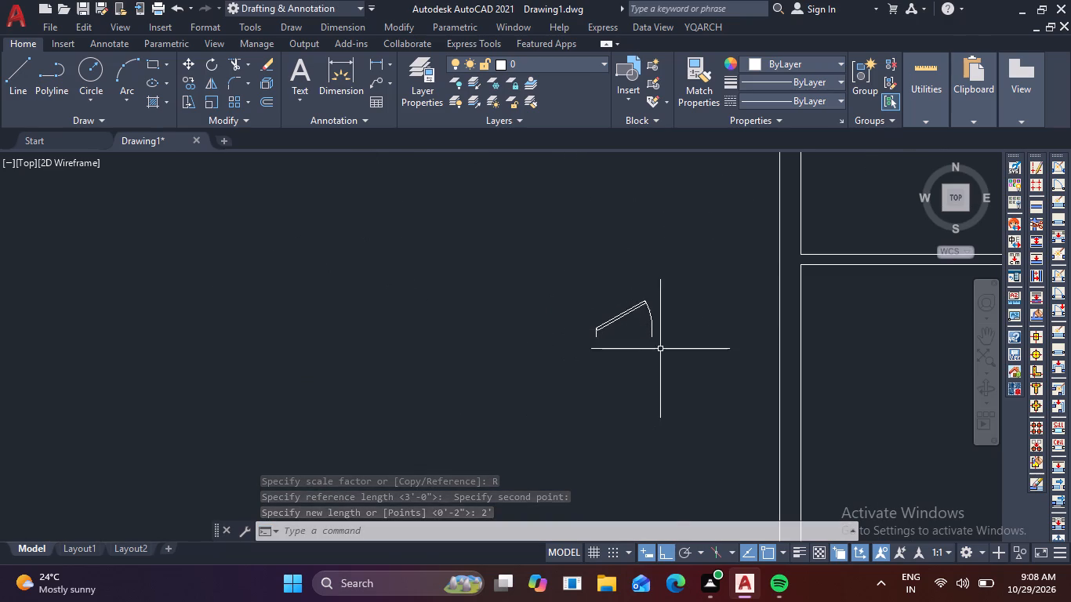
Copy the spare 2' door block by its hinge-side jamb end, with Ortho off, onto the wall below the top-left room near its left corner.
scroll(597, 334, "down", 2)
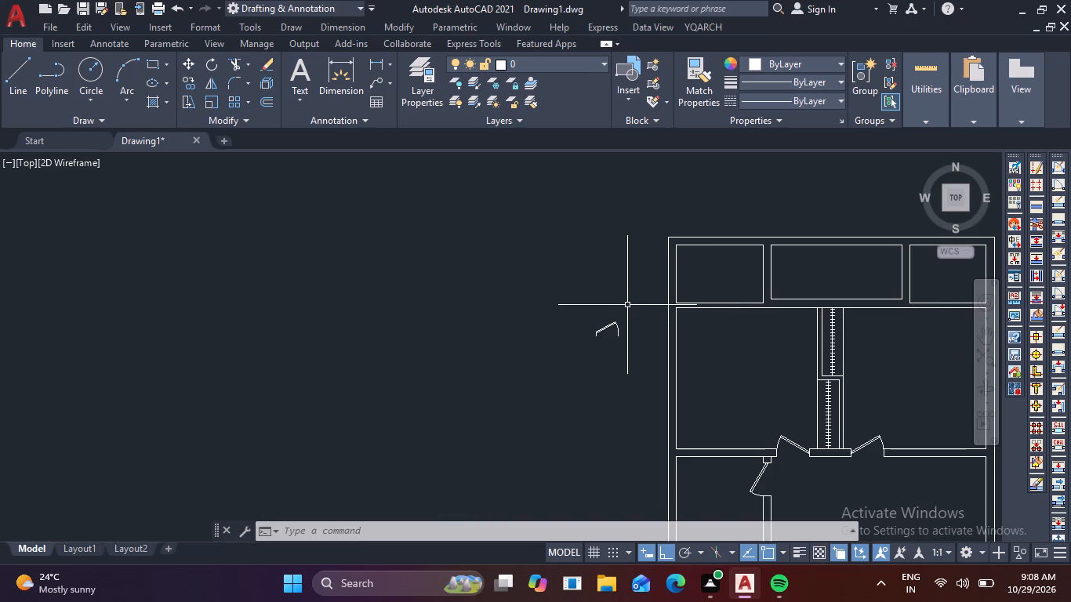
middle_click_drag(648, 358, 533, 224)
scroll(528, 241, "down", 1)
scroll(535, 234, "up", 2)
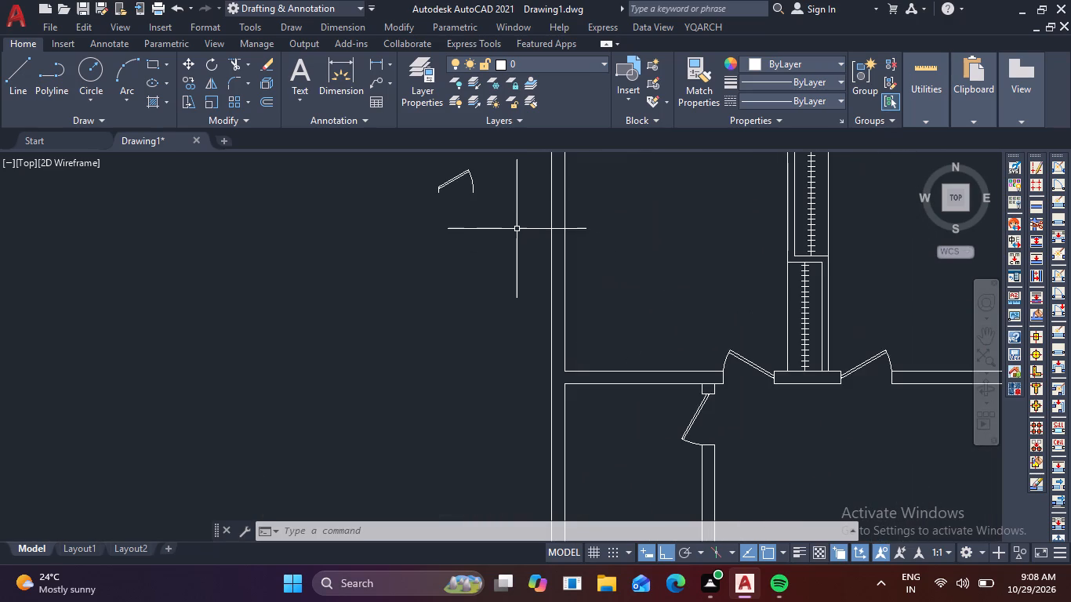
middle_click_drag(520, 230, 538, 372)
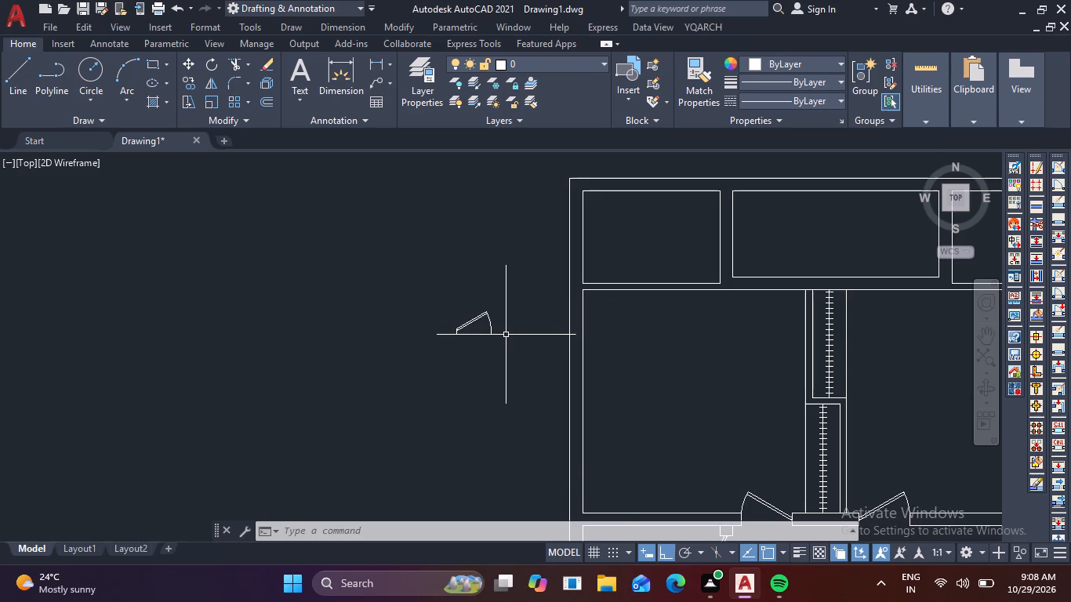
scroll(503, 335, "up", 3)
left_click(496, 335)
left_click(442, 299)
left_click(469, 303)
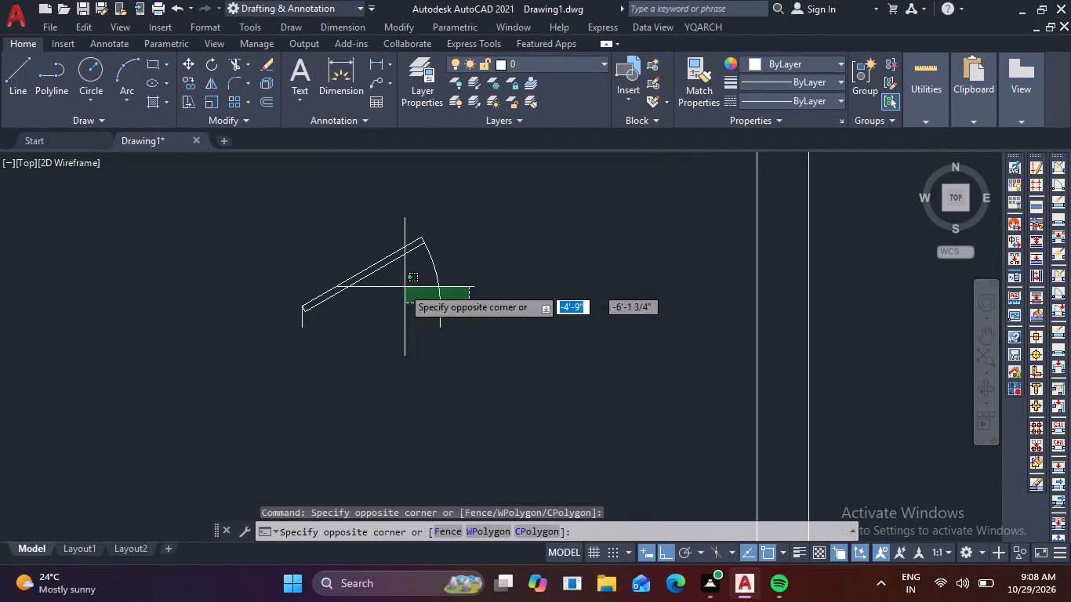
left_click(401, 287)
right_click(401, 286)
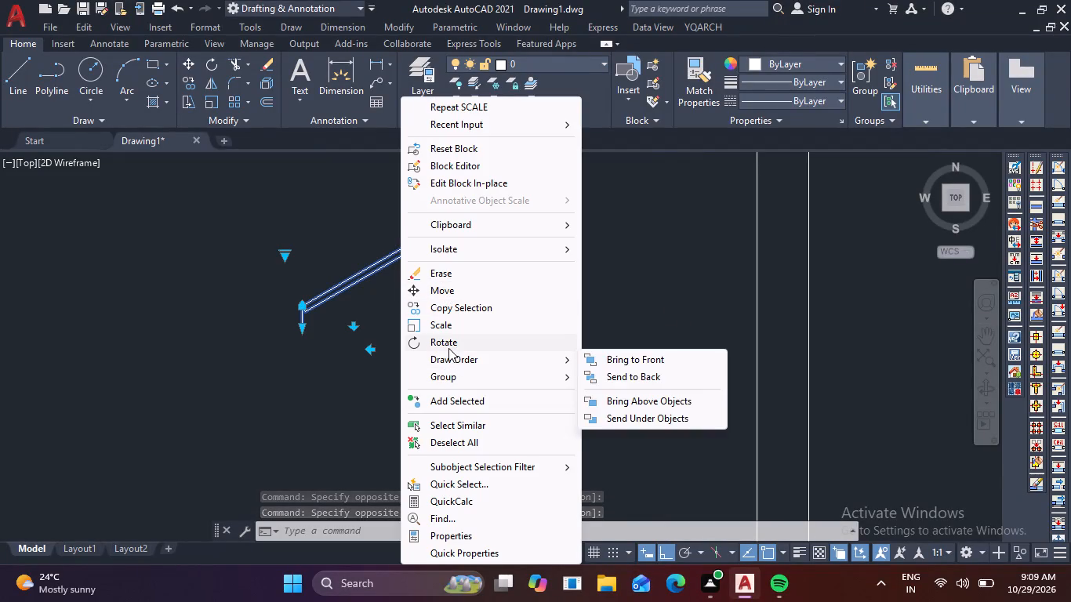
left_click(450, 306)
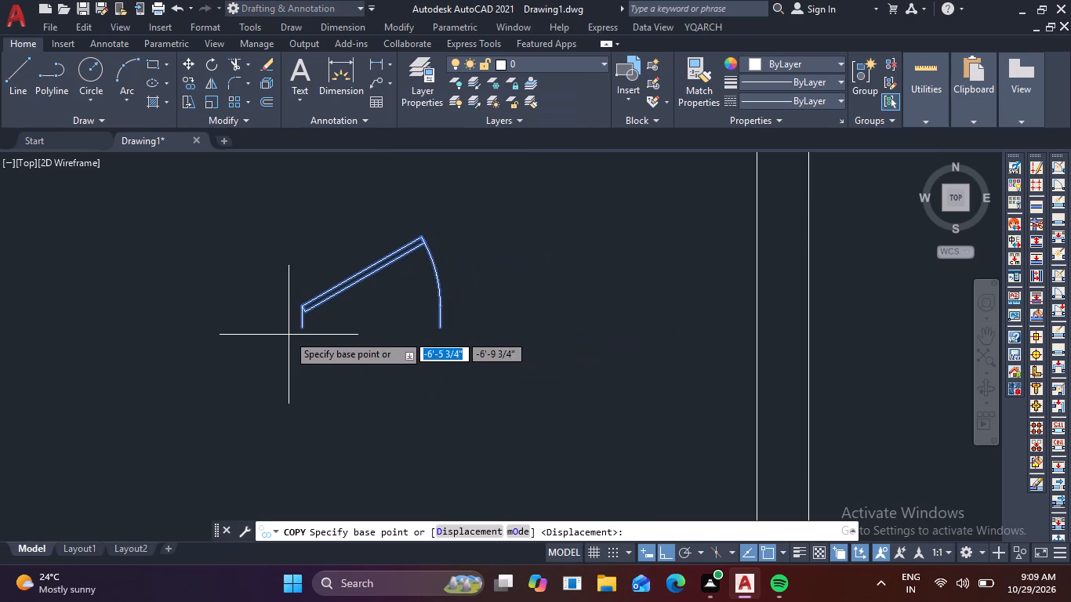
left_click(300, 330)
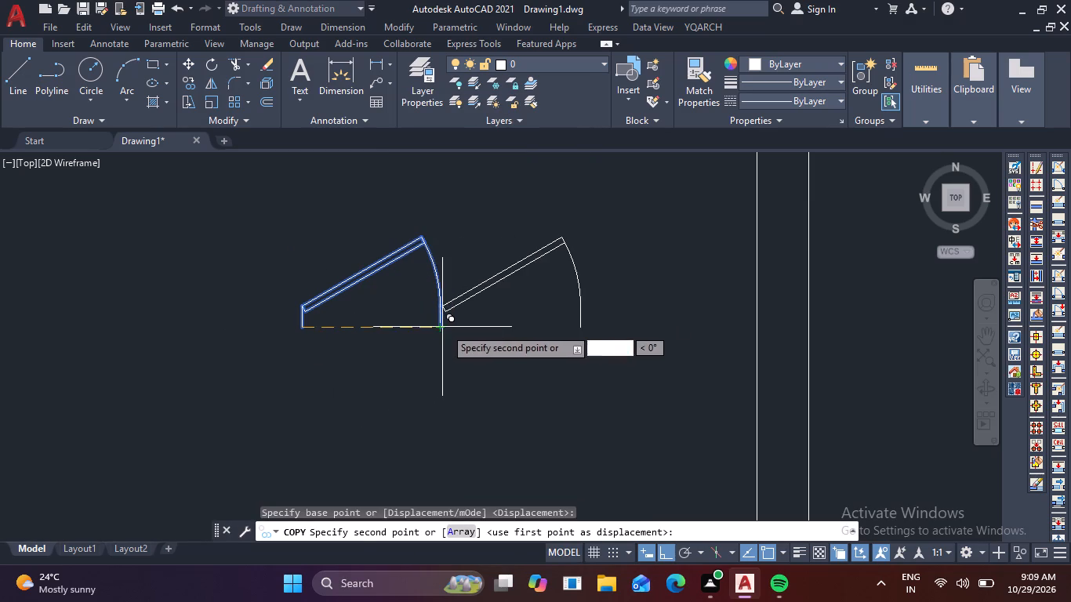
left_click(667, 557)
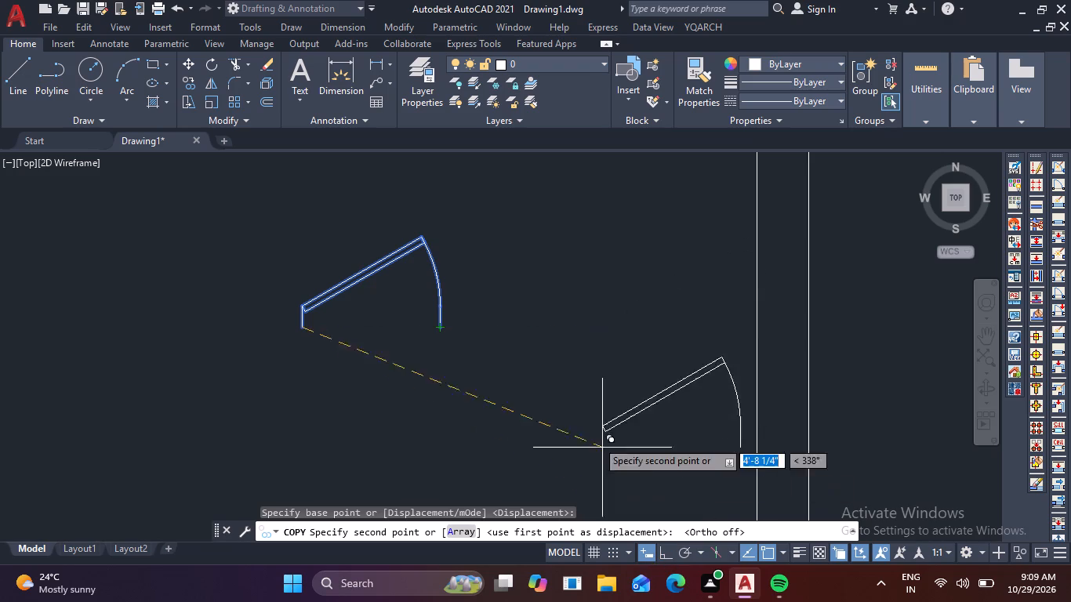
scroll(589, 427, "down", 1)
middle_click_drag(556, 428, 398, 543)
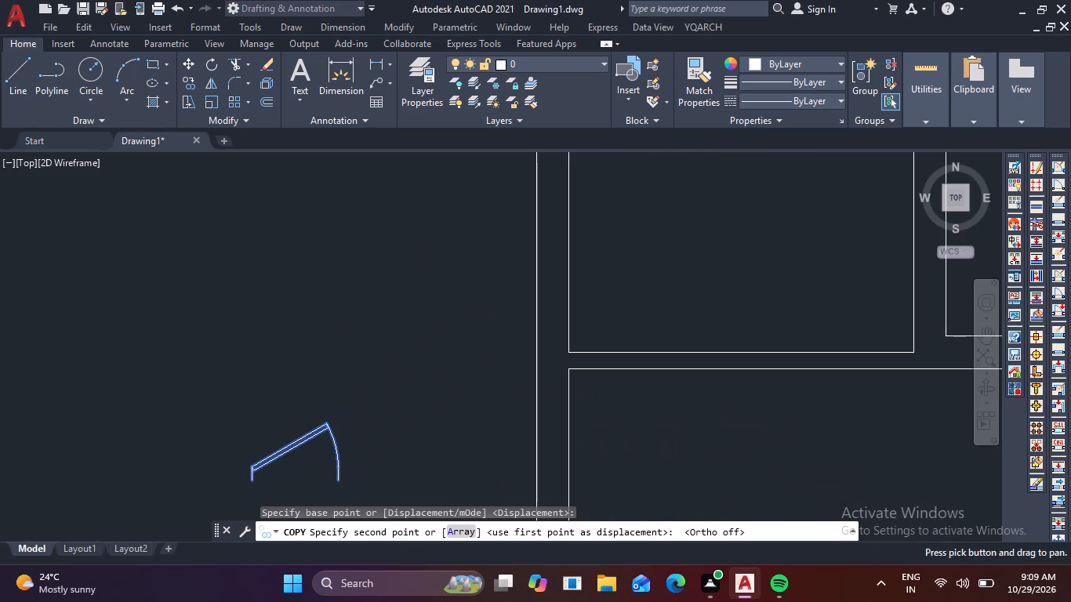
left_click(593, 367)
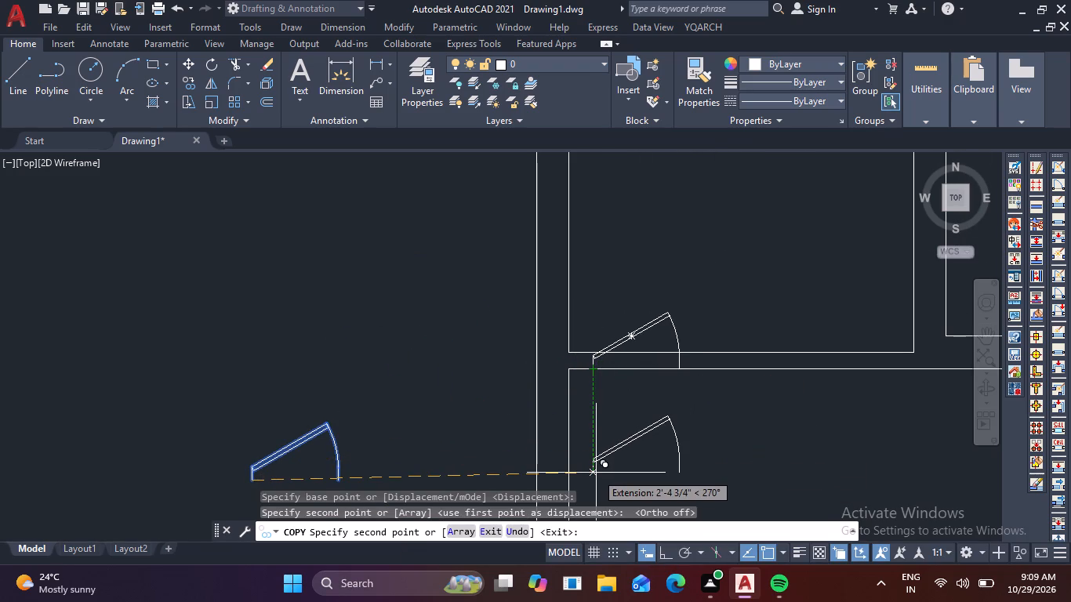
Place another copy of the 2' door on the wall below the top middle room, near that room's right end, and finish copying.
middle_click_drag(572, 477, 203, 481)
scroll(378, 437, "down", 2)
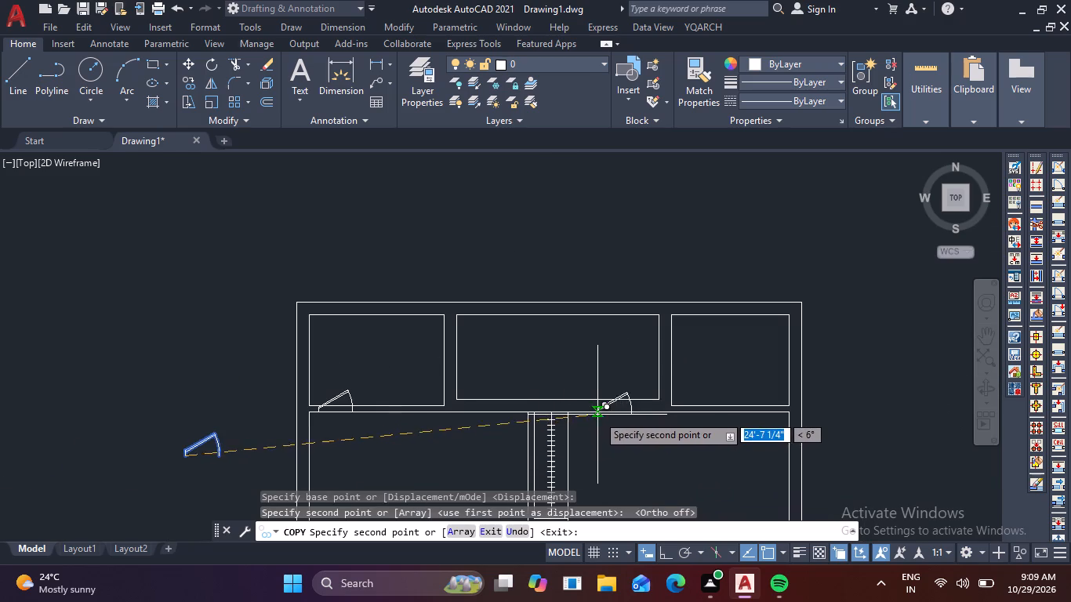
scroll(597, 413, "up", 3)
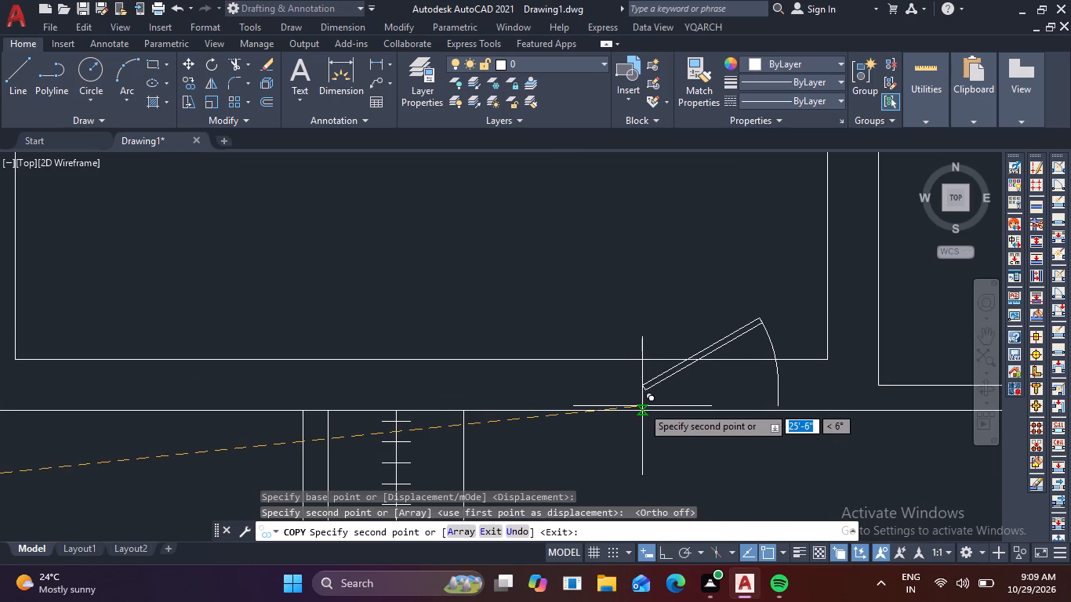
left_click(642, 406)
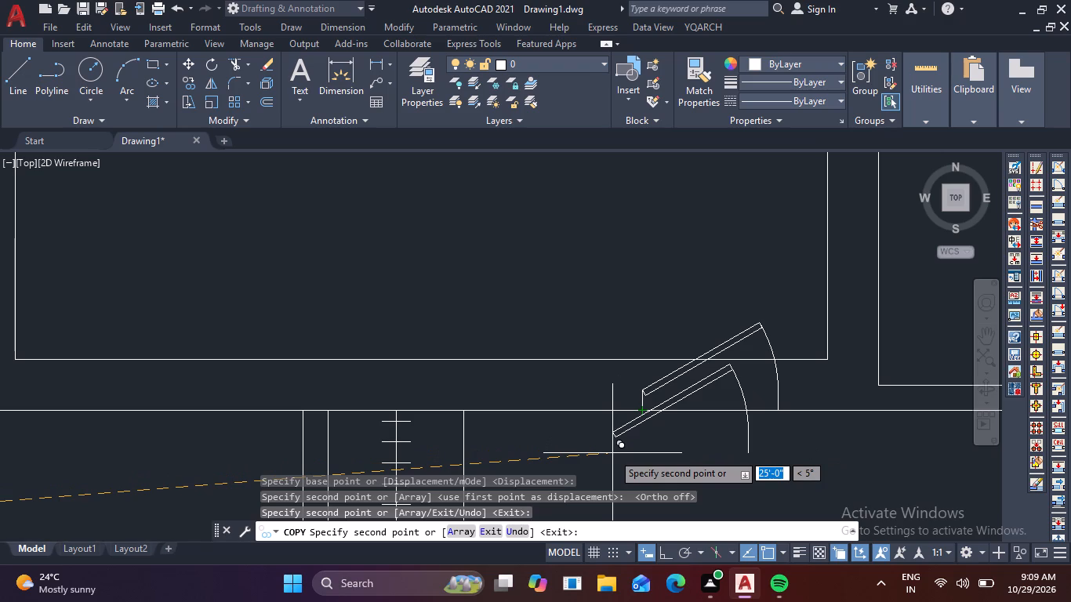
scroll(560, 294, "down", 1)
middle_click_drag(543, 356, 534, 396)
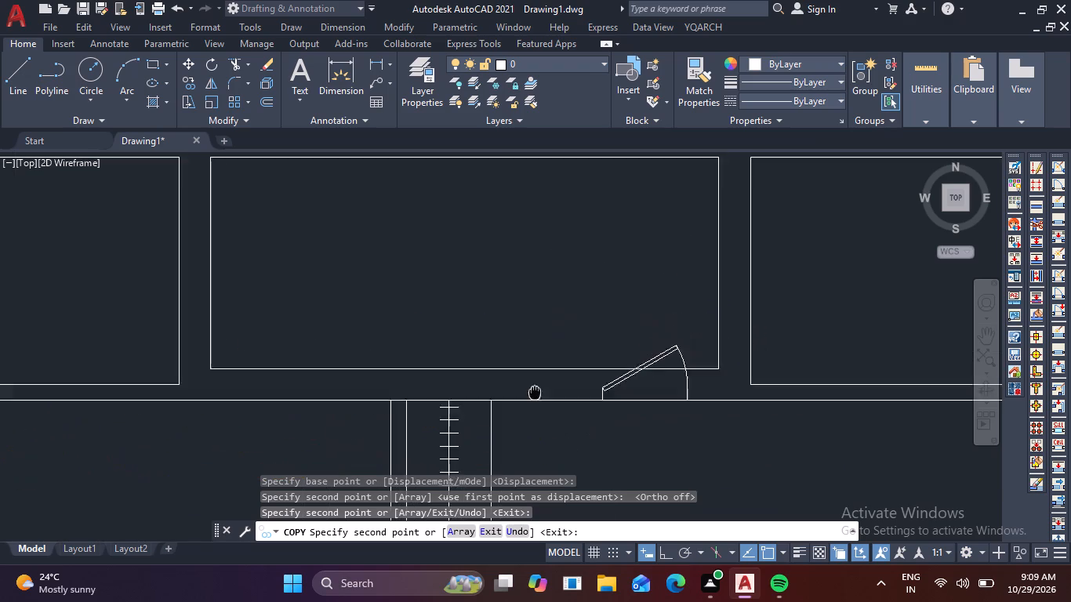
middle_click_drag(534, 396, 530, 496)
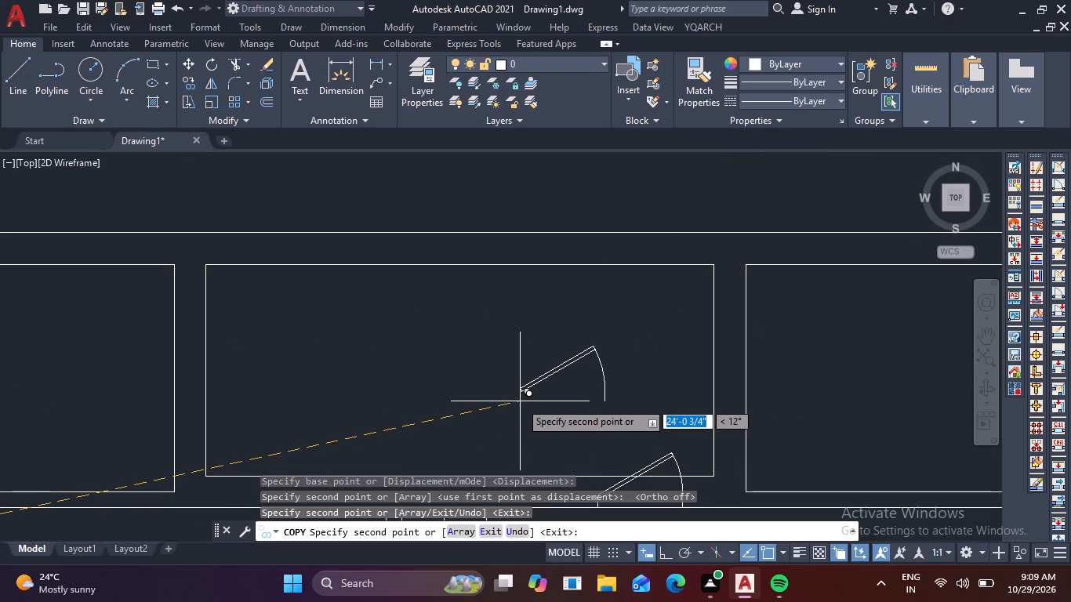
right_click(520, 401)
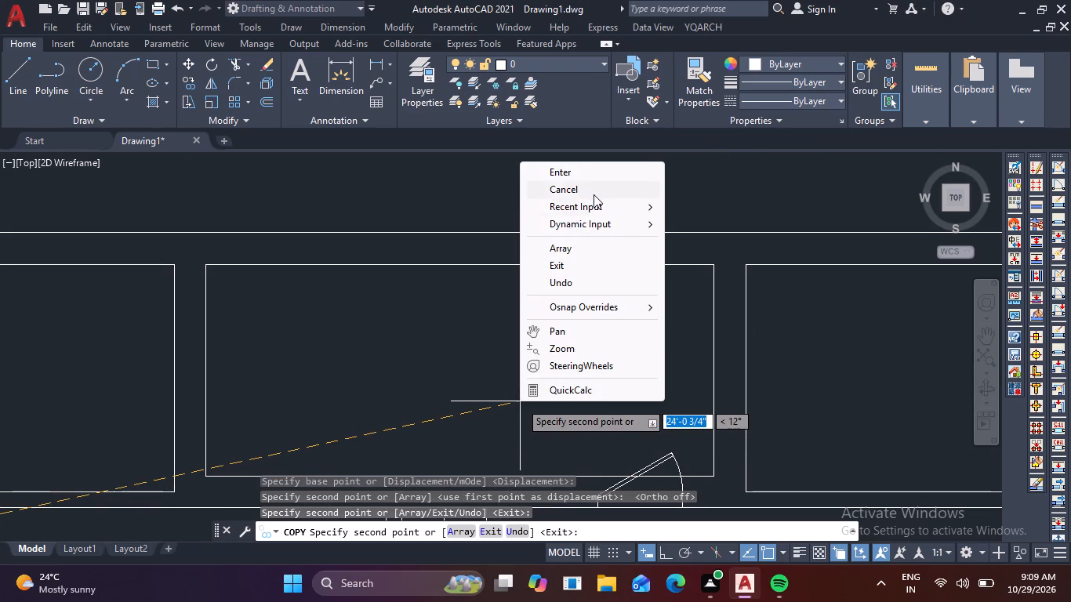
left_click(594, 192)
Mirror the spare 2' door block about a vertical line on its hinge side, with Ortho on, keeping the source block.
scroll(542, 248, "down", 2)
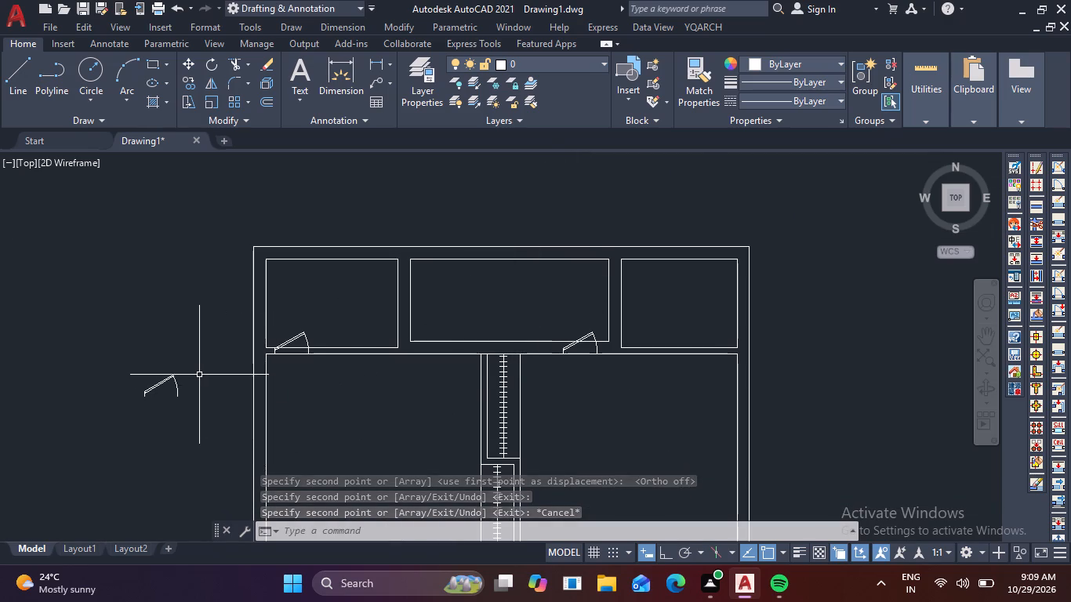
scroll(199, 375, "up", 2)
middle_click_drag(194, 383, 274, 398)
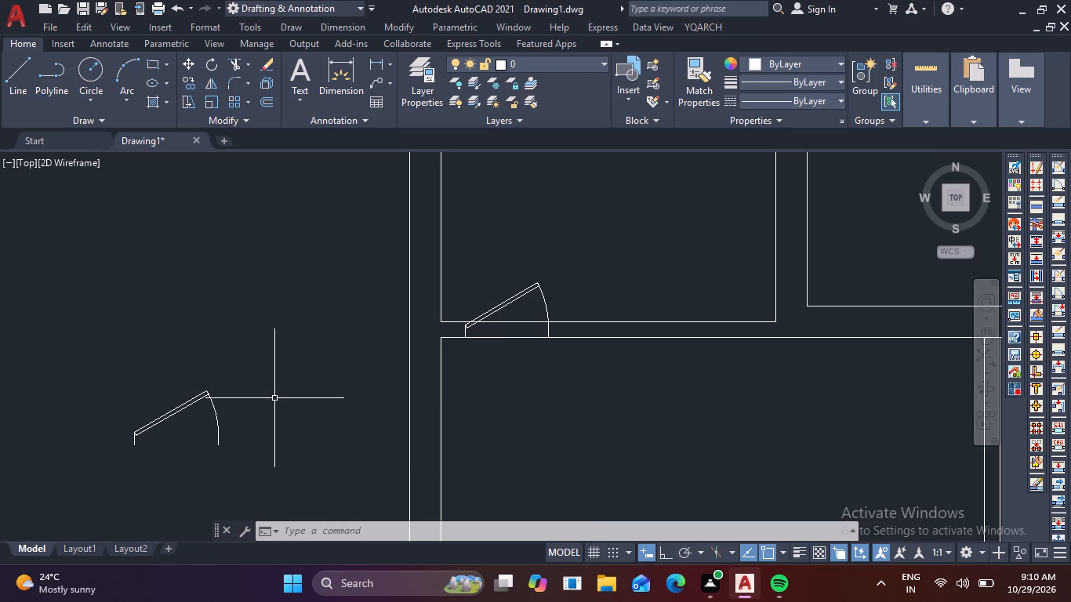
scroll(210, 452, "up", 1)
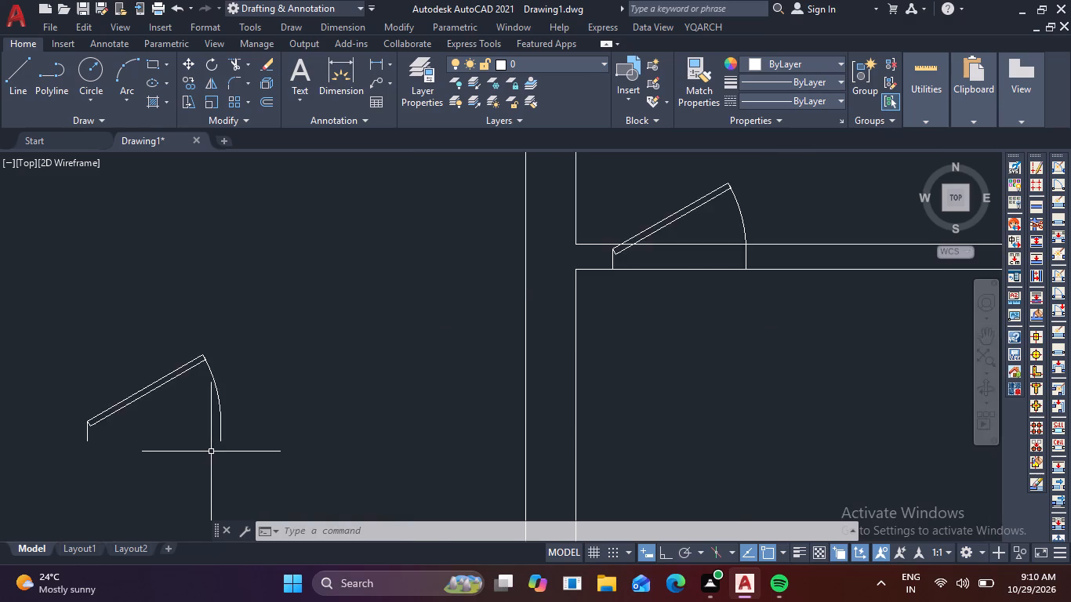
scroll(230, 444, "down", 2)
middle_click_drag(253, 442, 372, 419)
scroll(359, 412, "up", 1)
left_click(358, 411)
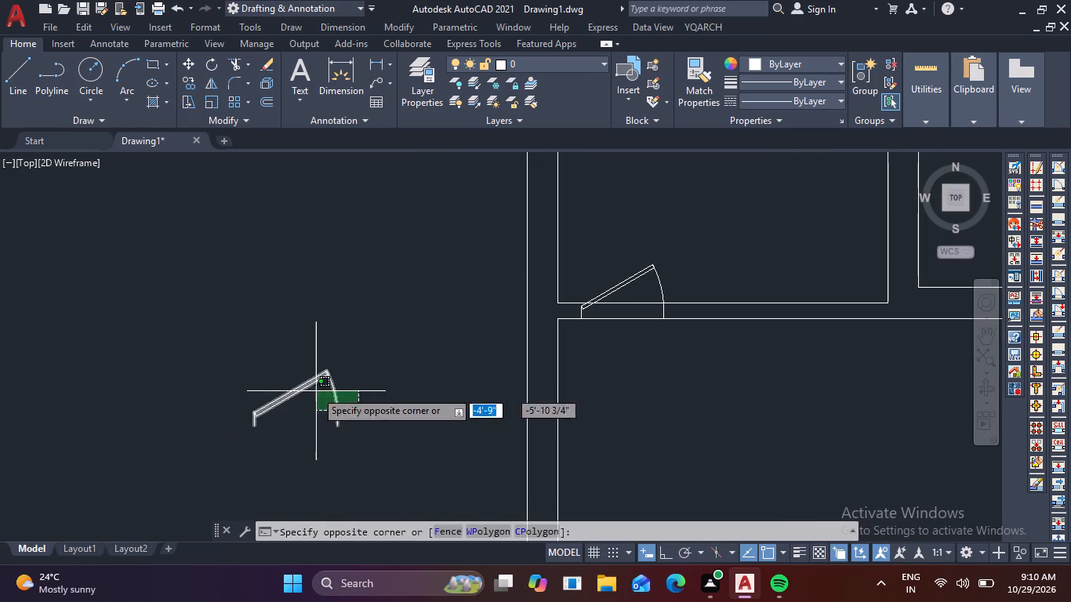
left_click(314, 390)
right_click(314, 390)
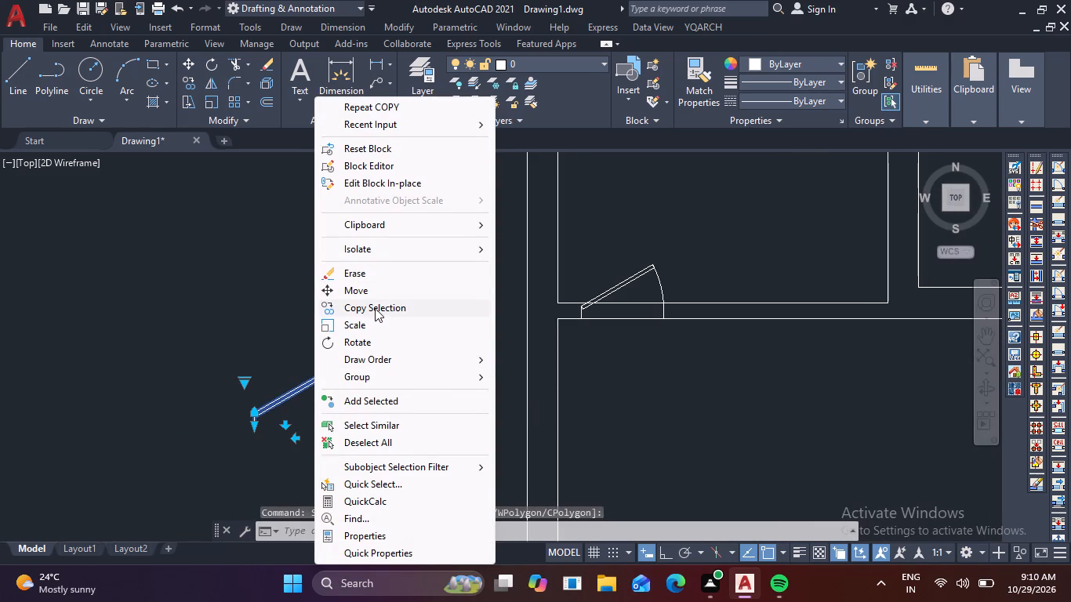
left_click(278, 277)
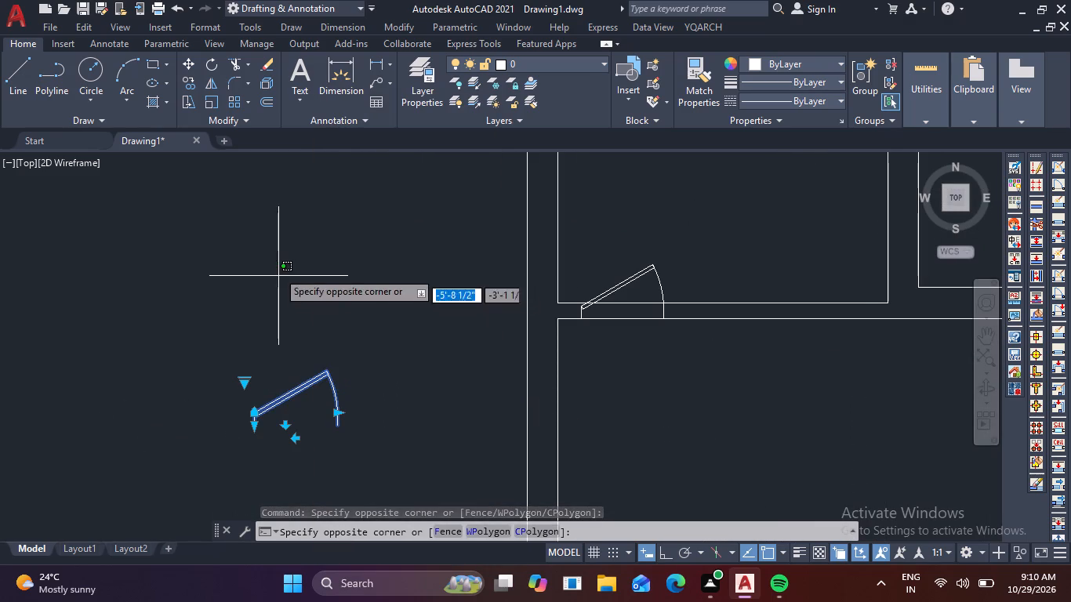
left_click(276, 206)
left_click(203, 80)
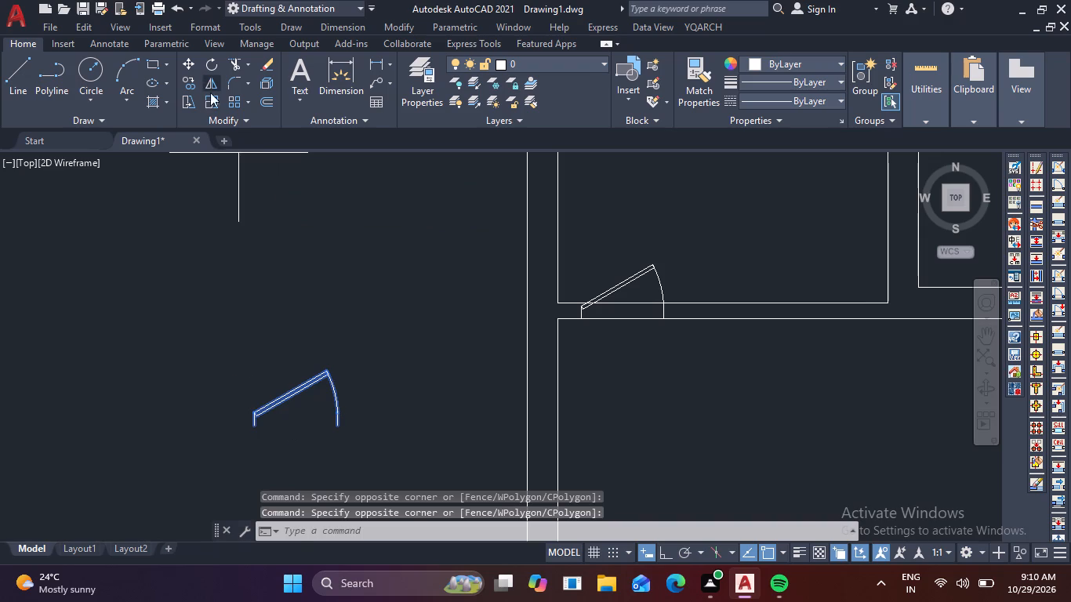
middle_click_drag(273, 232, 423, 144)
left_click(383, 263)
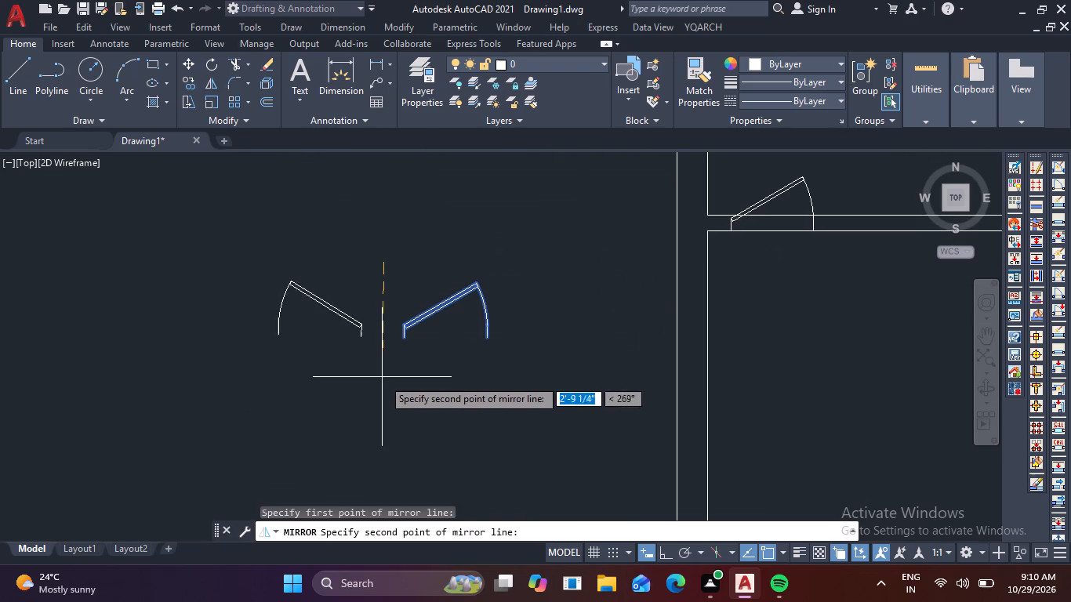
left_click(667, 553)
left_click(405, 412)
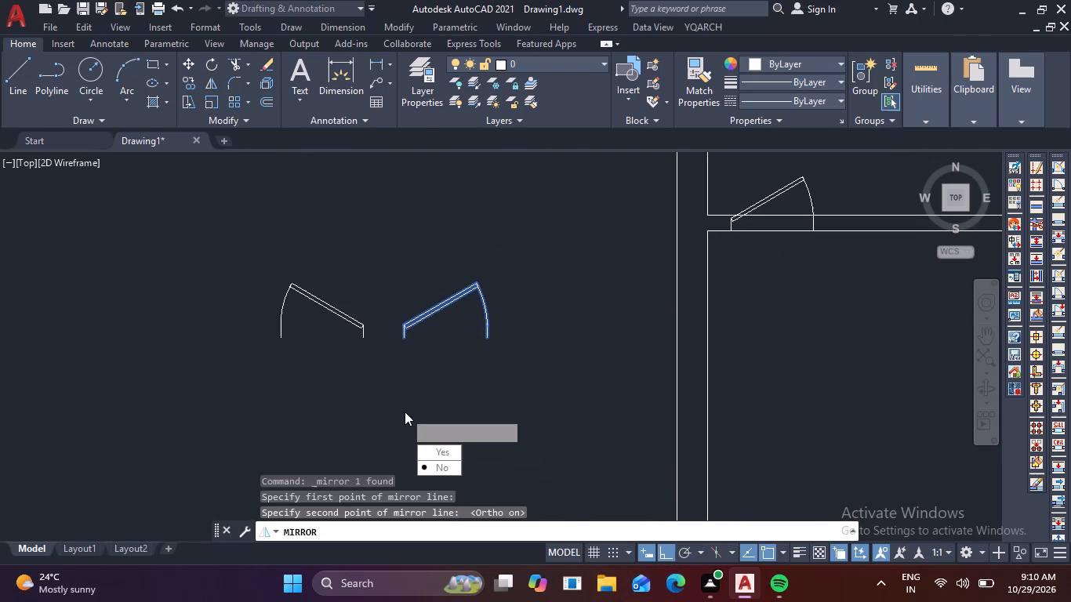
left_click_drag(445, 467, 405, 412)
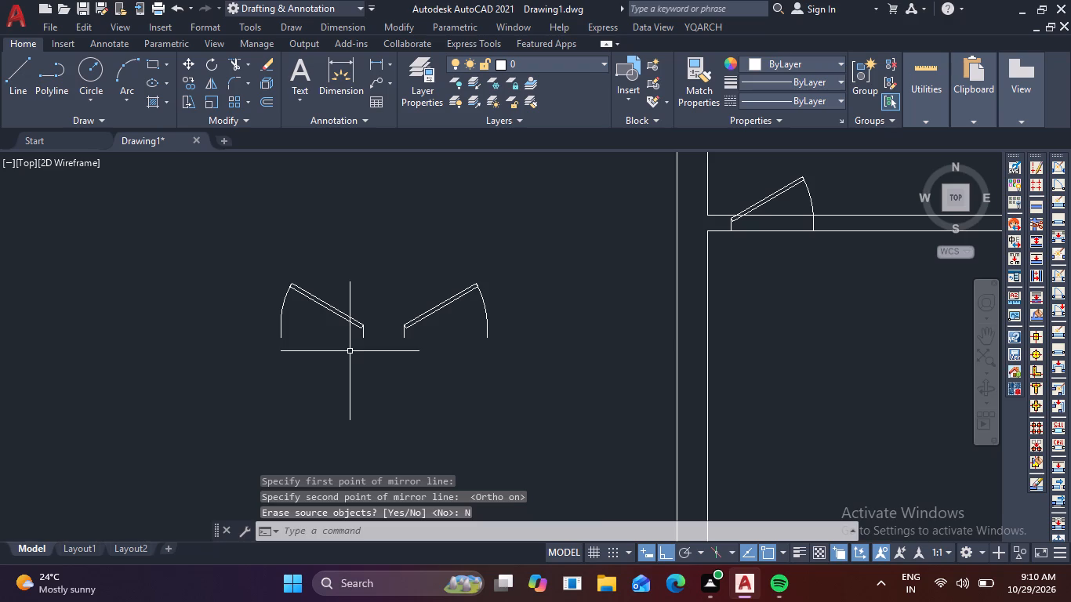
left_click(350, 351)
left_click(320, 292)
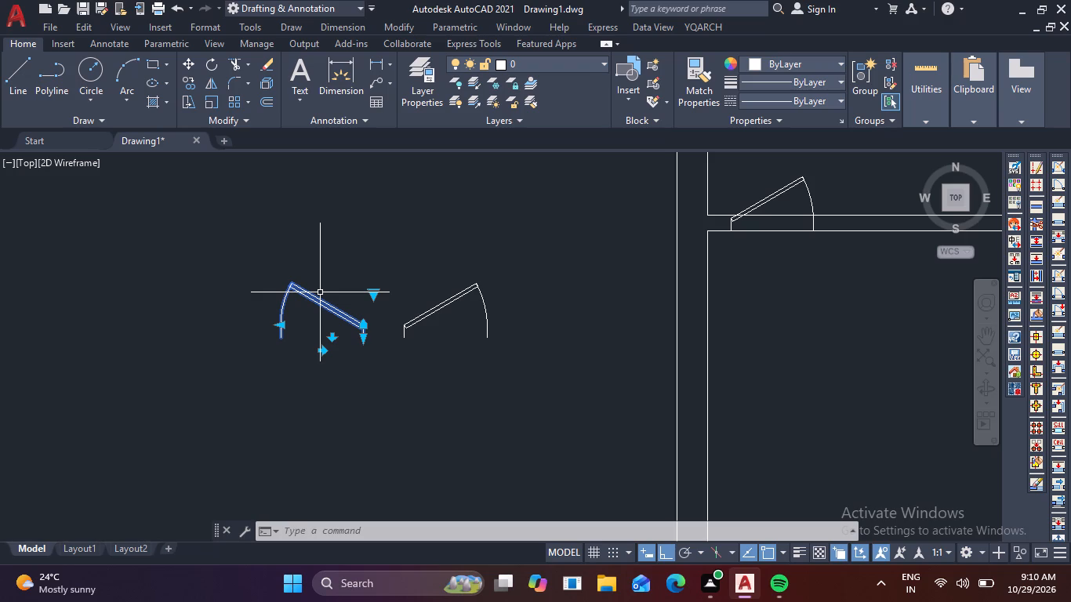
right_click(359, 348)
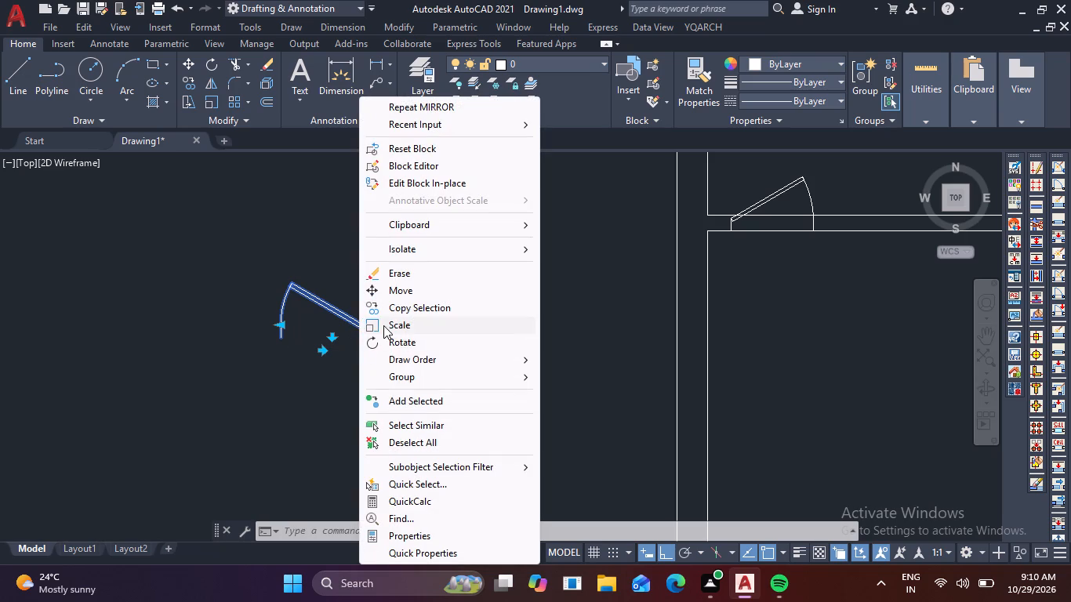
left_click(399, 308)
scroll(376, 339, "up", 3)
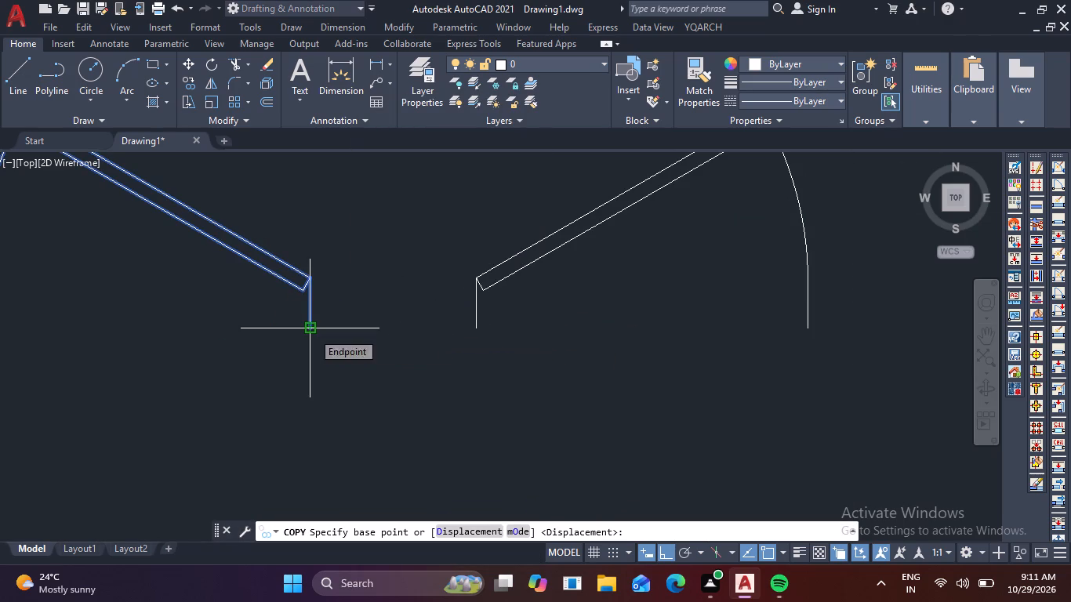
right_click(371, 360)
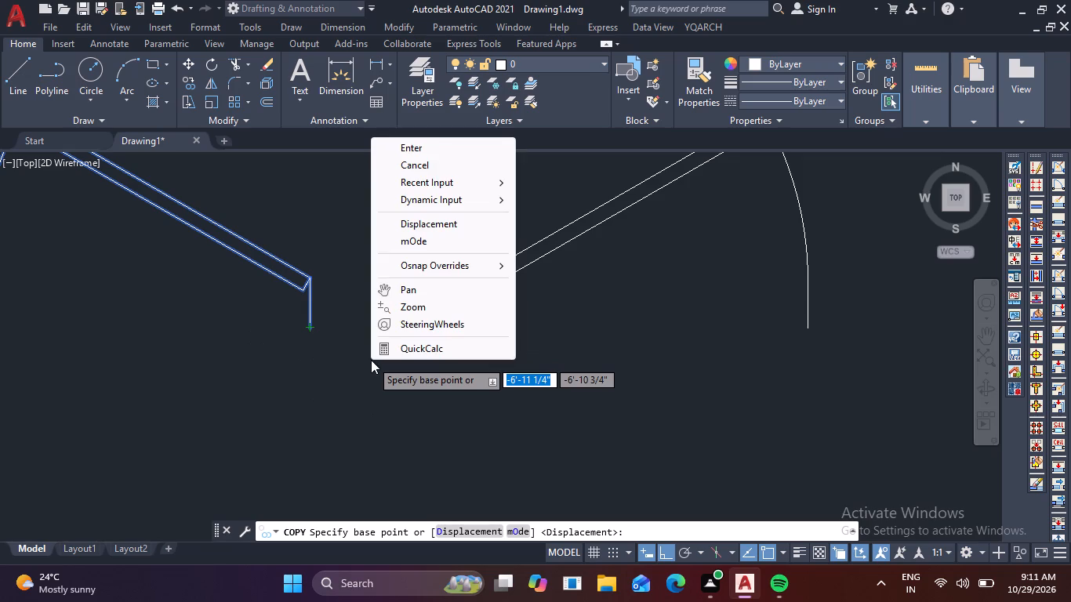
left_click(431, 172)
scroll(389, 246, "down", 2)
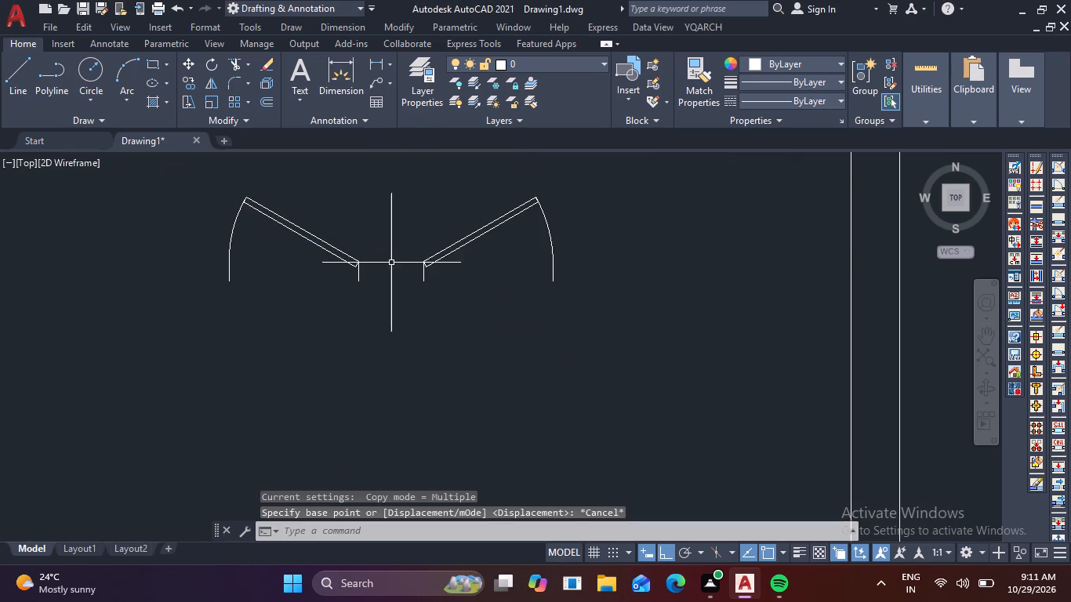
Rotate the mirrored door block to 270° about its hinge-side jamb end, so its opening runs vertically.
left_click(394, 268)
left_click(314, 250)
right_click(314, 250)
right_click(314, 250)
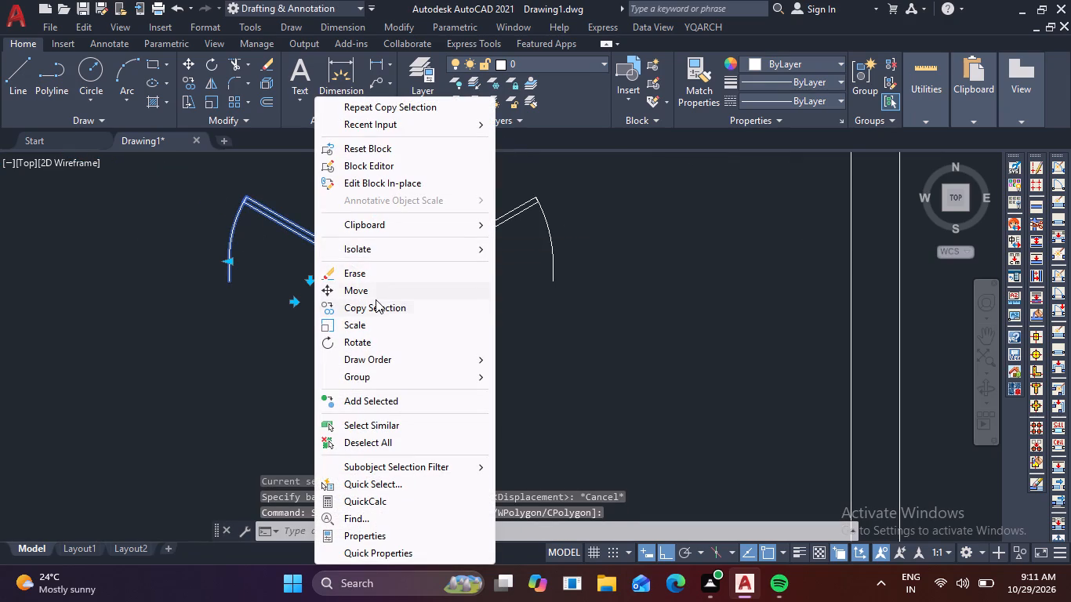
left_click(387, 342)
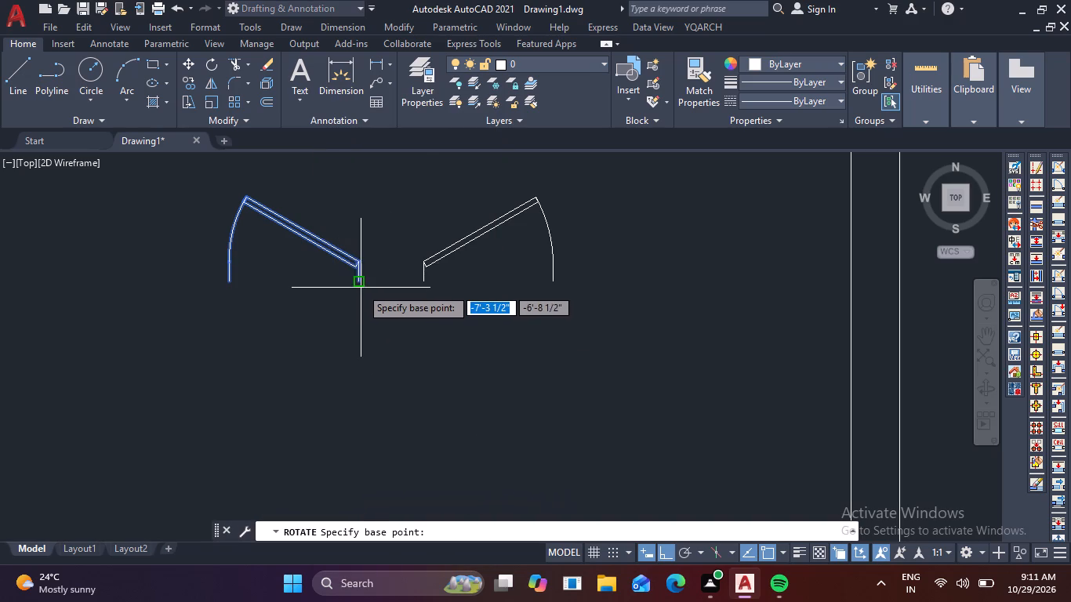
left_click(361, 288)
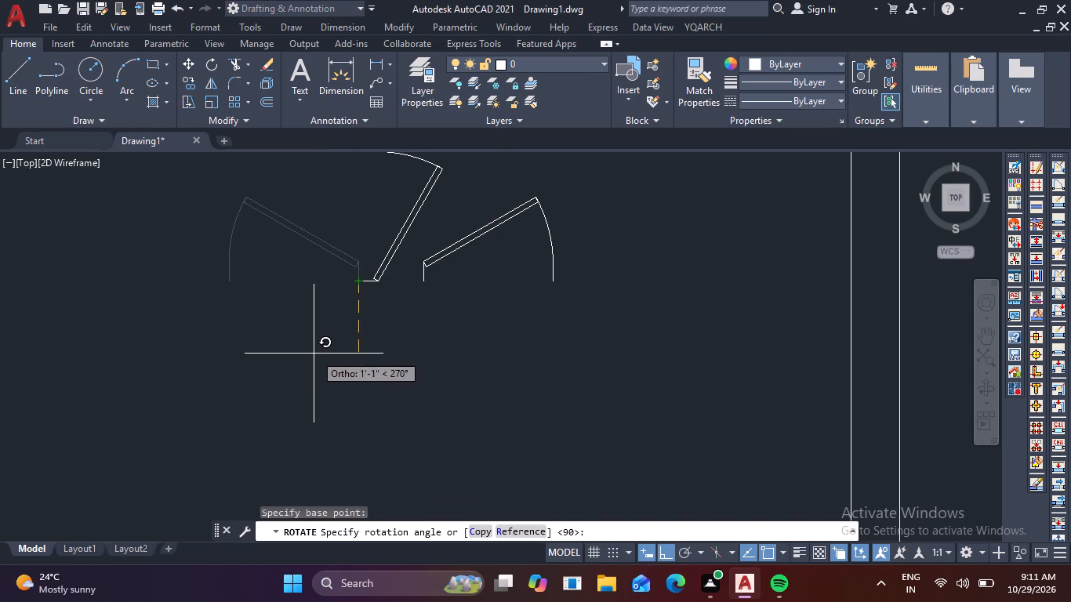
left_click(332, 358)
Copy the rotated 2' door block by its hinge-side jamb end, with Ortho off, onto the wall between the top middle and top right rooms.
left_click(379, 327)
left_click(332, 263)
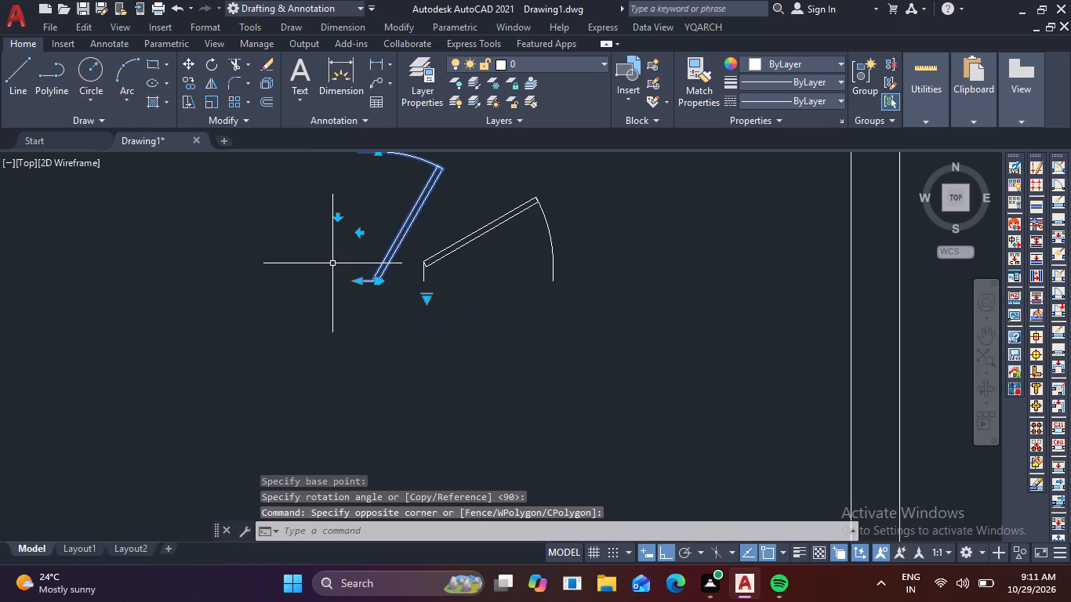
right_click(332, 263)
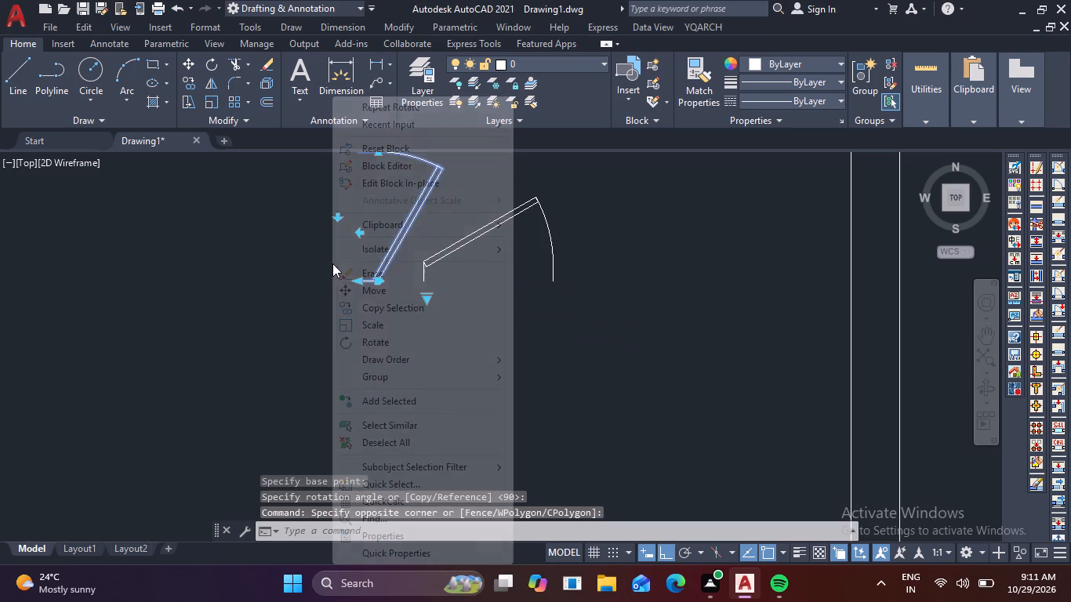
left_click(360, 310)
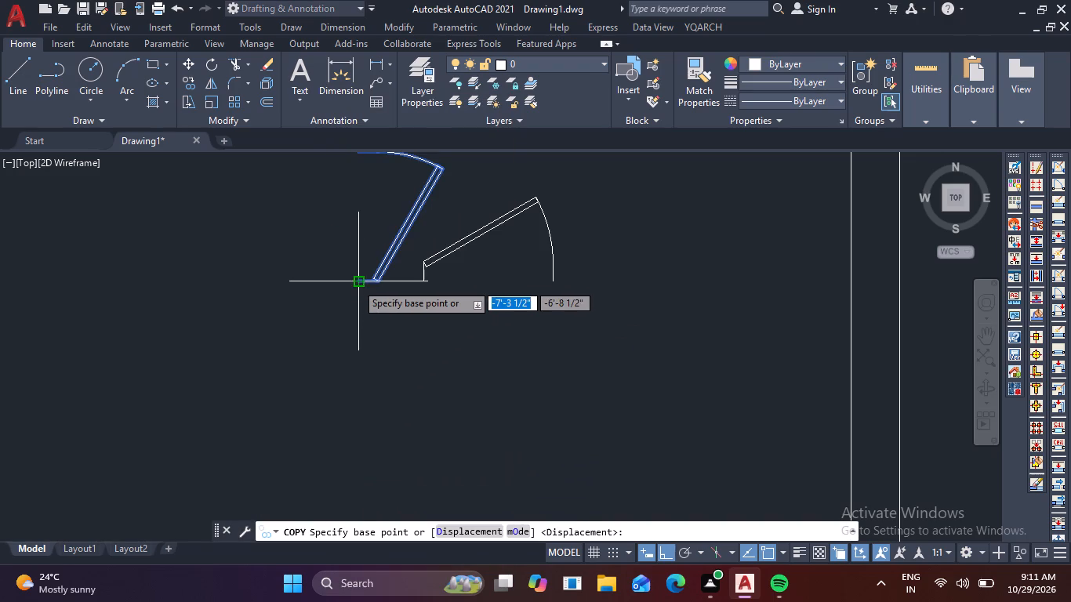
left_click(356, 283)
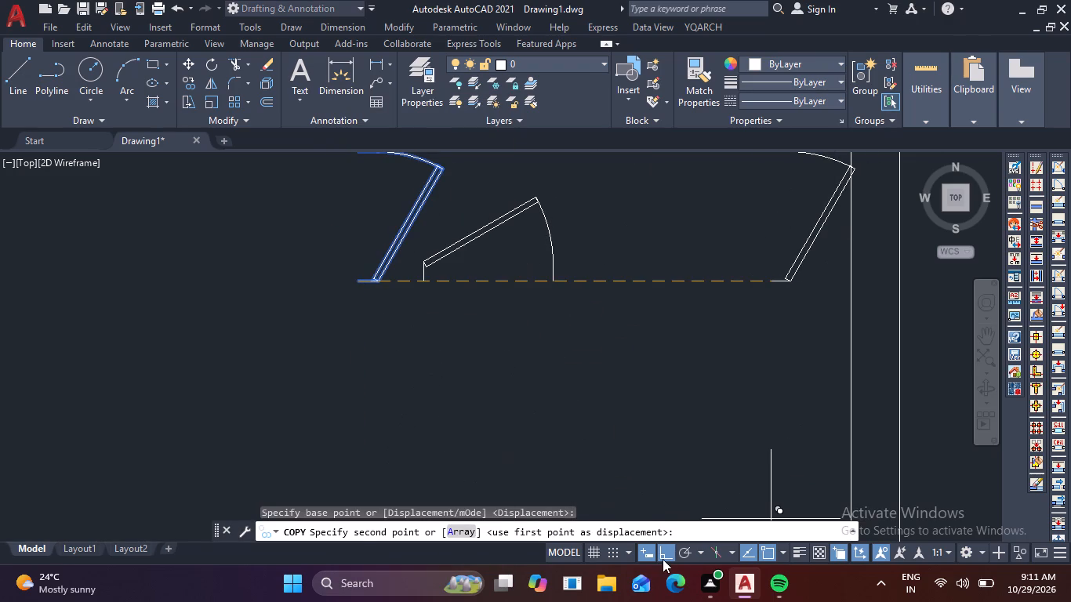
left_click(673, 556)
scroll(659, 429, "down", 2)
middle_click_drag(673, 386, 347, 527)
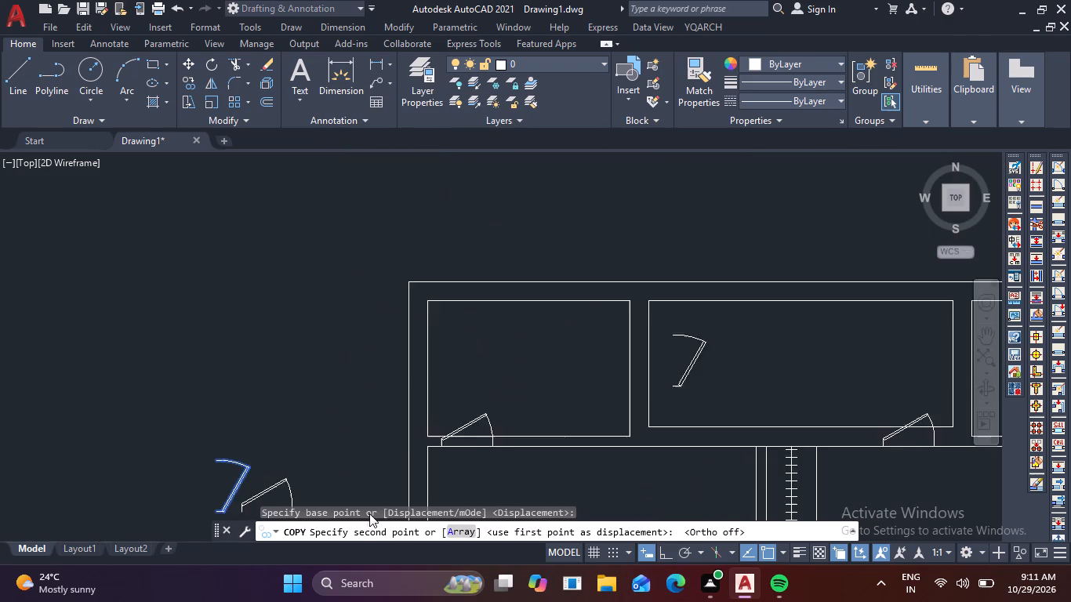
middle_click_drag(749, 400, 450, 489)
middle_click_drag(666, 477, 658, 395)
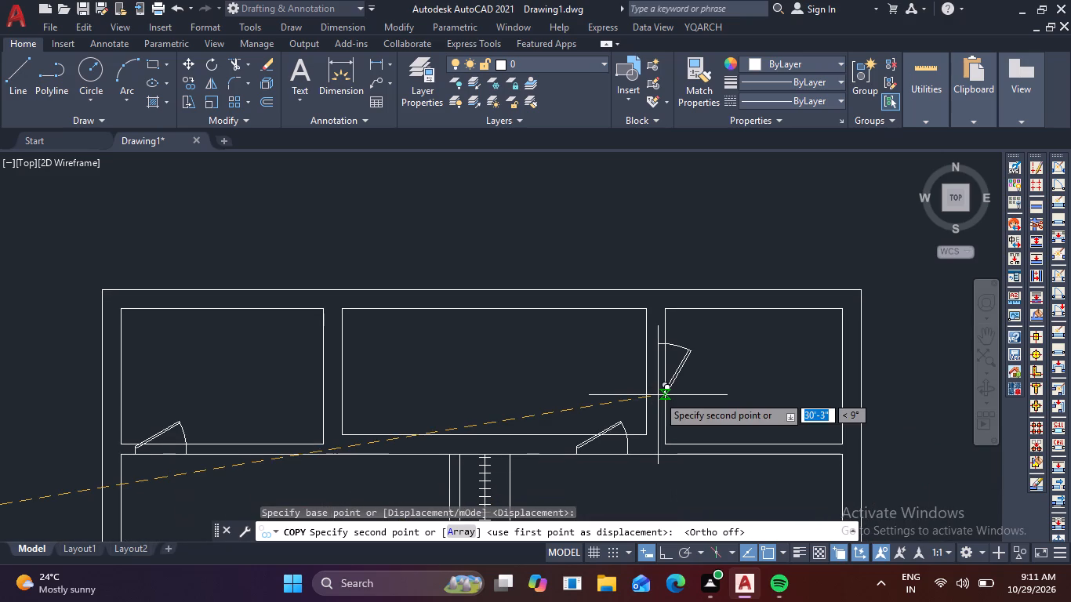
scroll(658, 395, "up", 2)
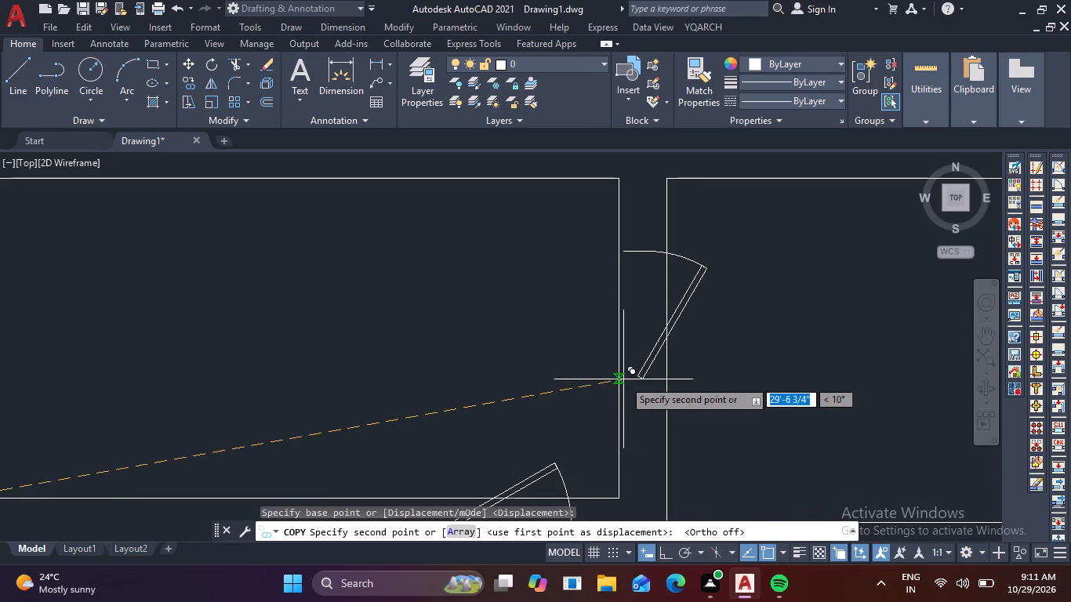
left_click(623, 379)
scroll(496, 449, "down", 3)
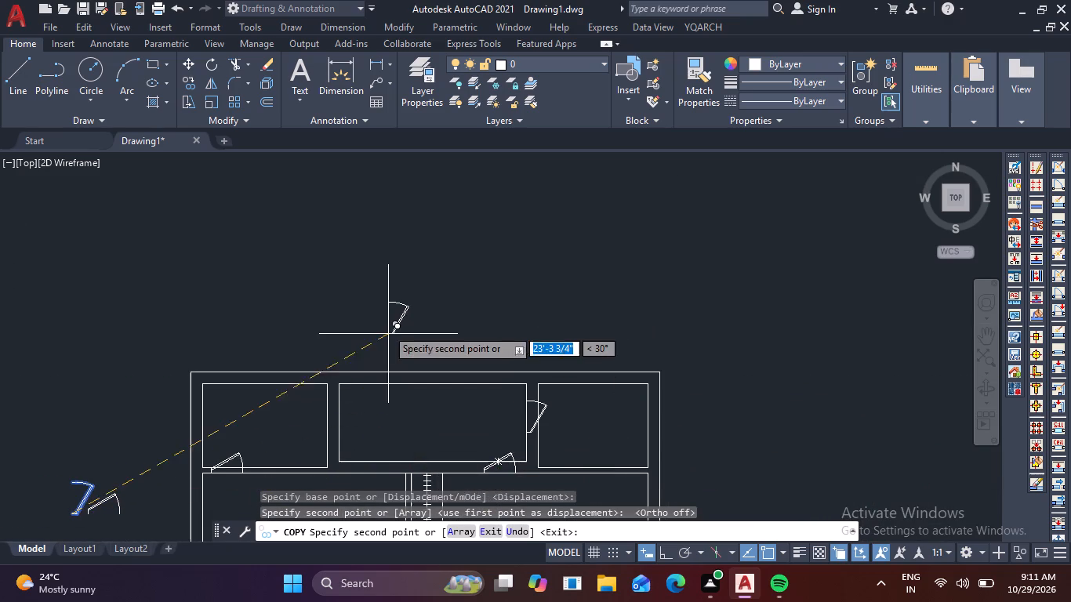
right_click(383, 317)
left_click(426, 338)
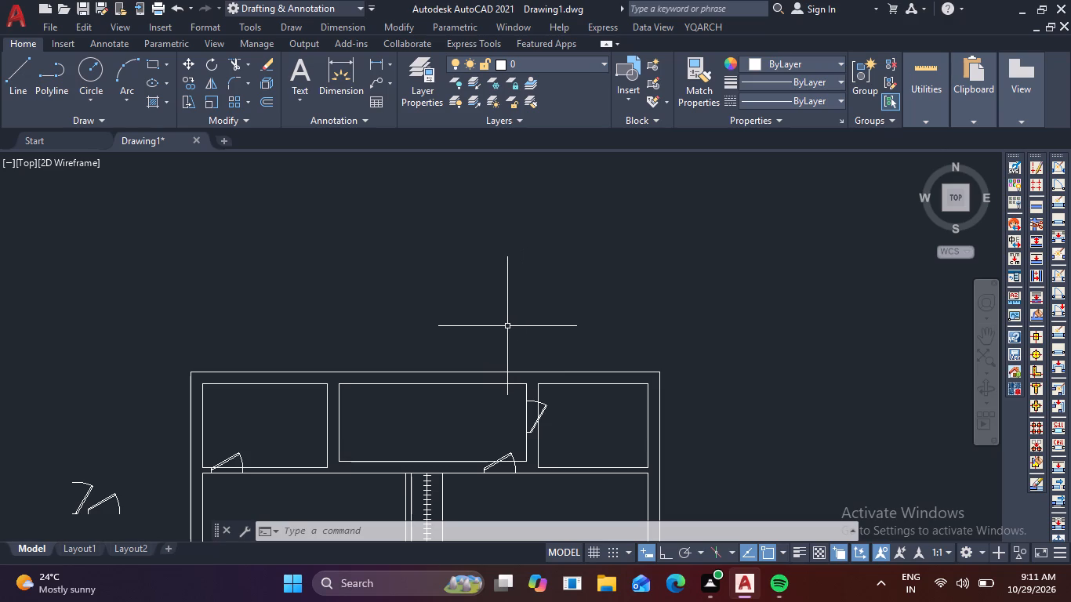
Erase the rotated spare door block outside the plan, leaving the original spare 2' door.
scroll(359, 426, "down", 1)
middle_click_drag(327, 451, 338, 445)
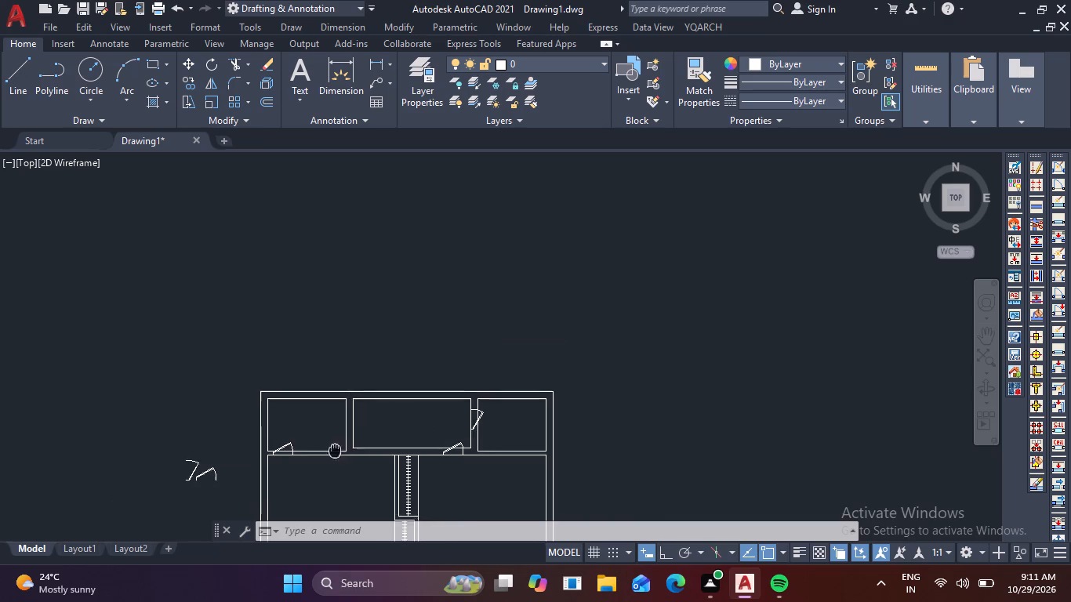
middle_click_drag(338, 445, 387, 365)
scroll(267, 392, "up", 3)
middle_click_drag(256, 355, 279, 364)
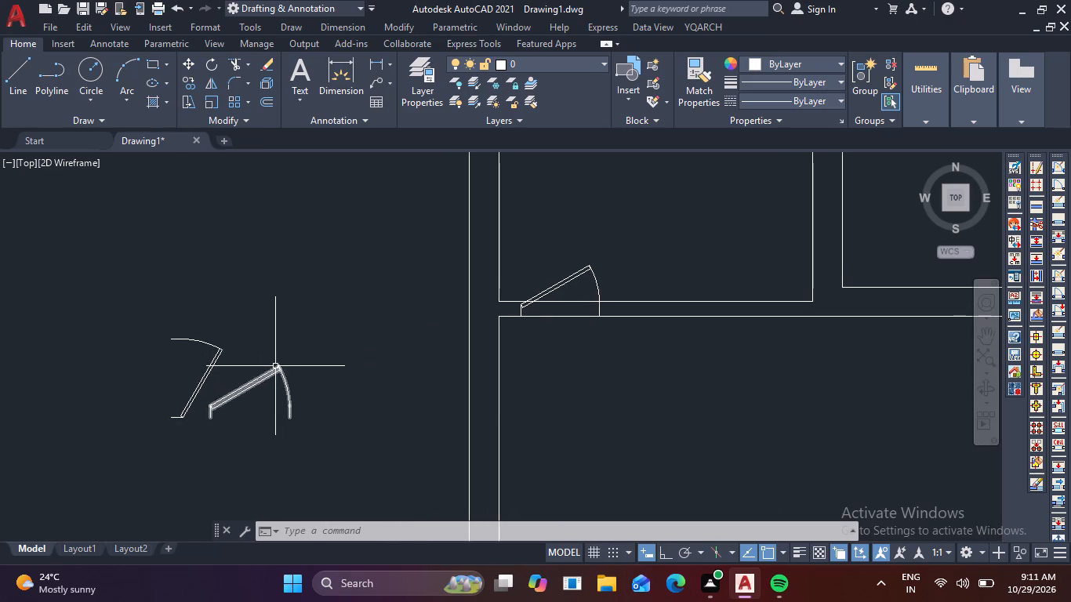
left_click(233, 358)
left_click(167, 344)
scroll(167, 344, "down", 1)
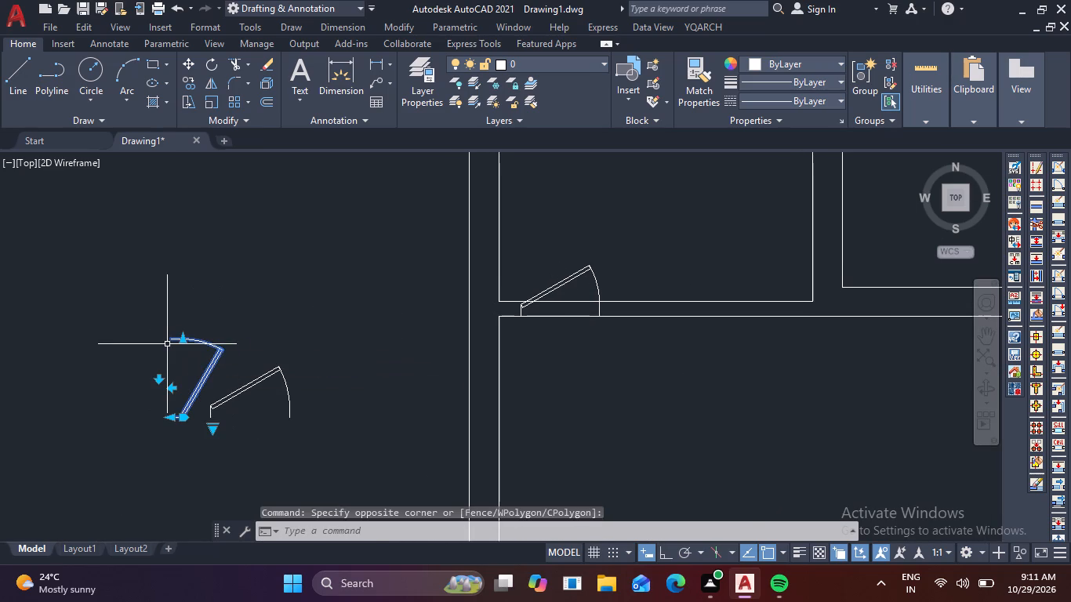
left_click(167, 344)
right_click(167, 344)
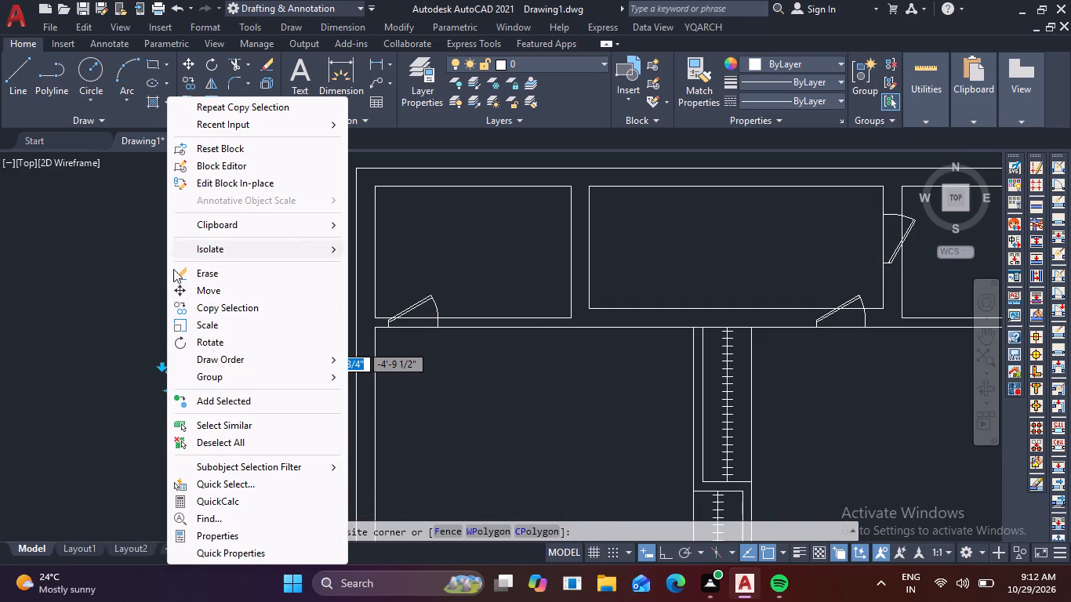
left_click(128, 282)
left_click(139, 296)
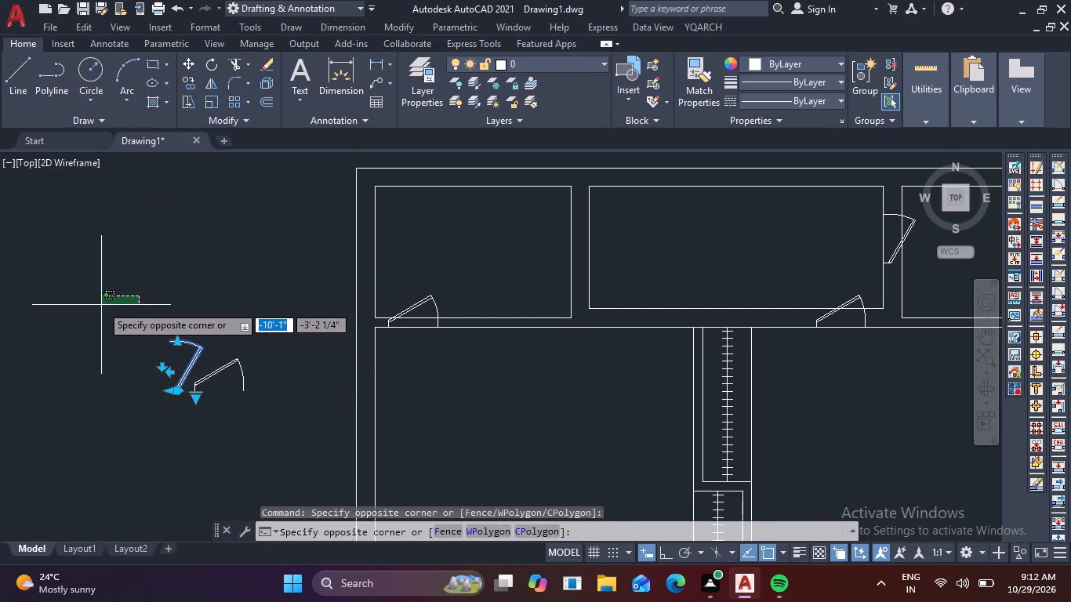
left_click(101, 305)
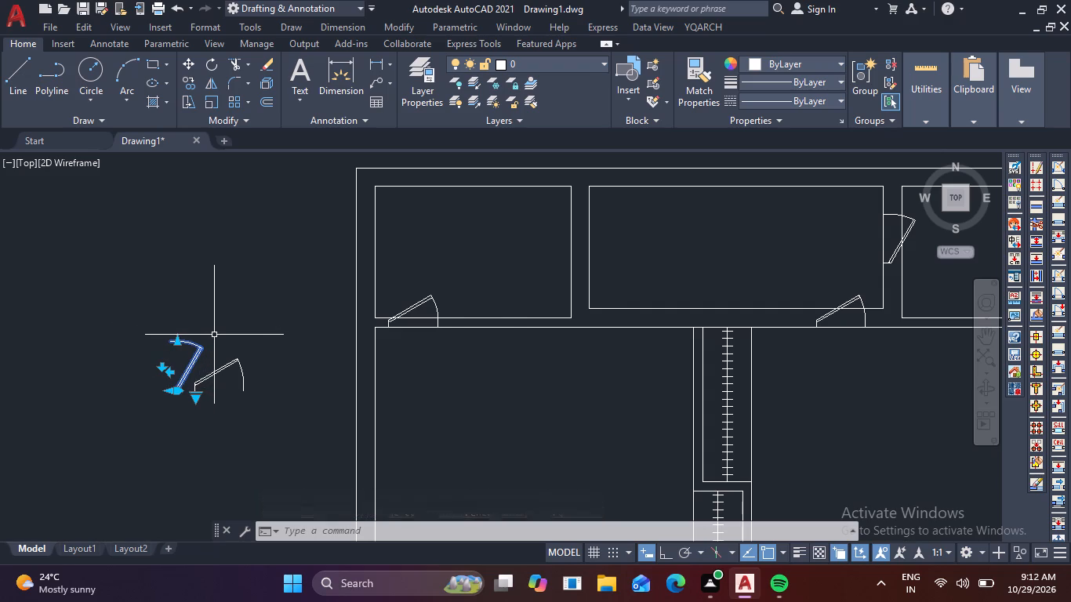
scroll(213, 343, "down", 1)
scroll(323, 393, "down", 2)
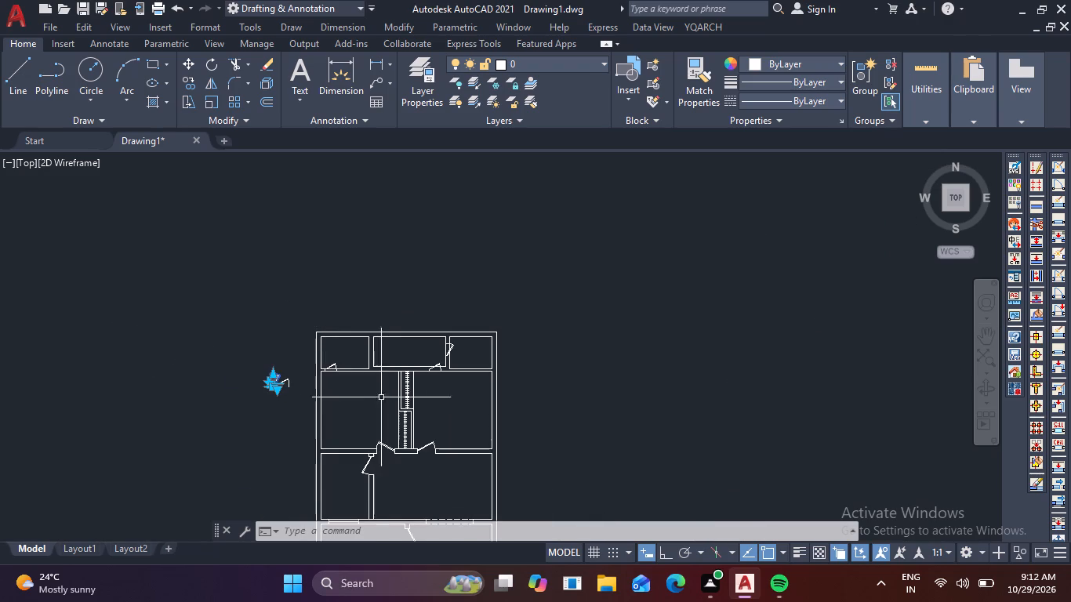
scroll(291, 408, "up", 3)
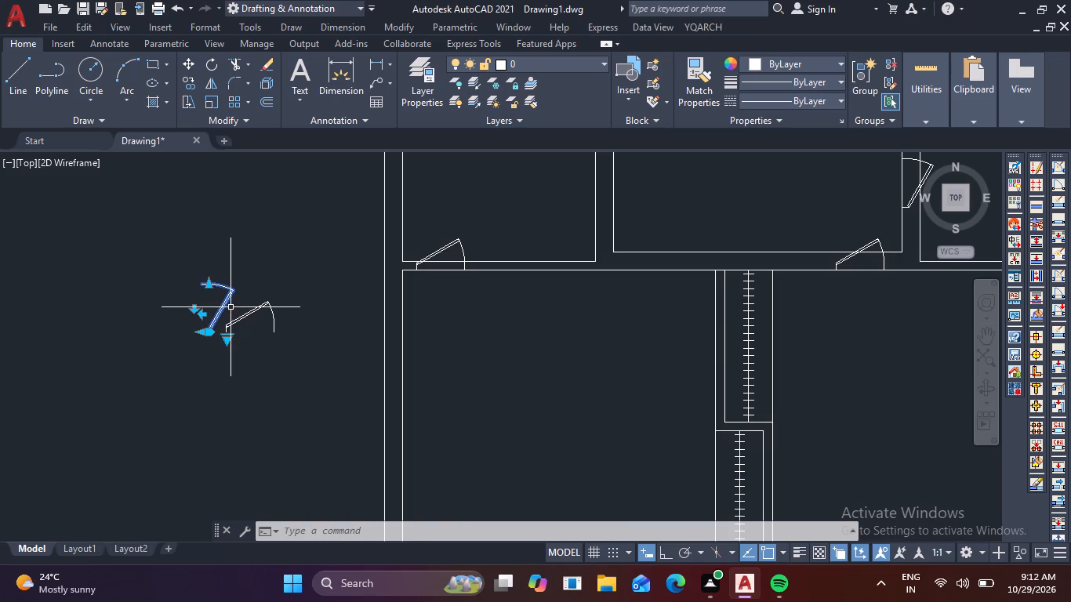
right_click(231, 307)
left_click(298, 278)
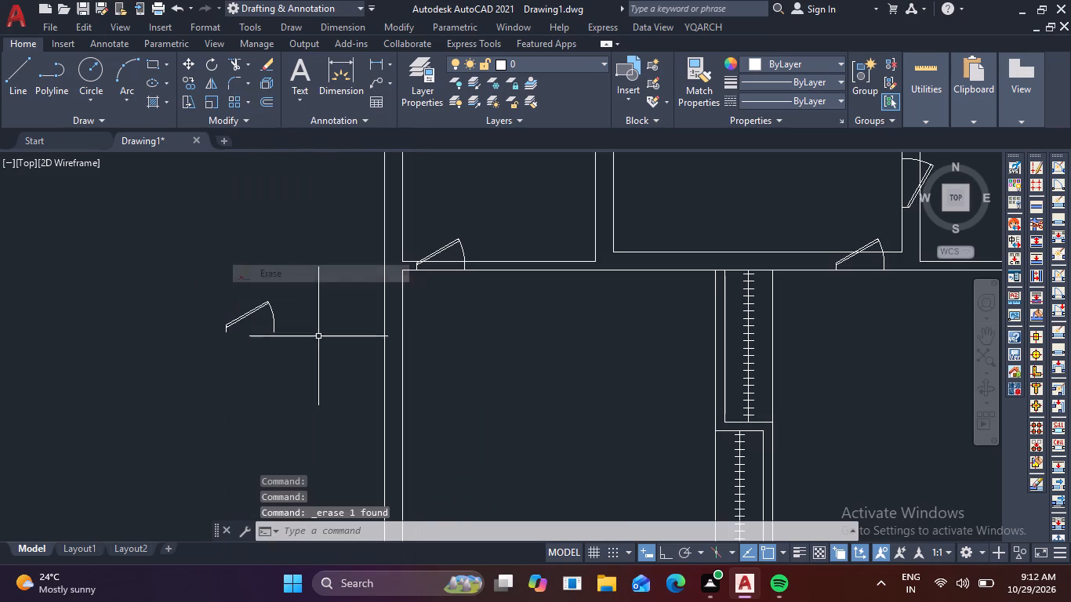
Mirror the spare 2' door about a vertical line at its arc-side jamb end, with Ortho on, keeping the source to form a double door.
left_click(316, 335)
left_click(263, 310)
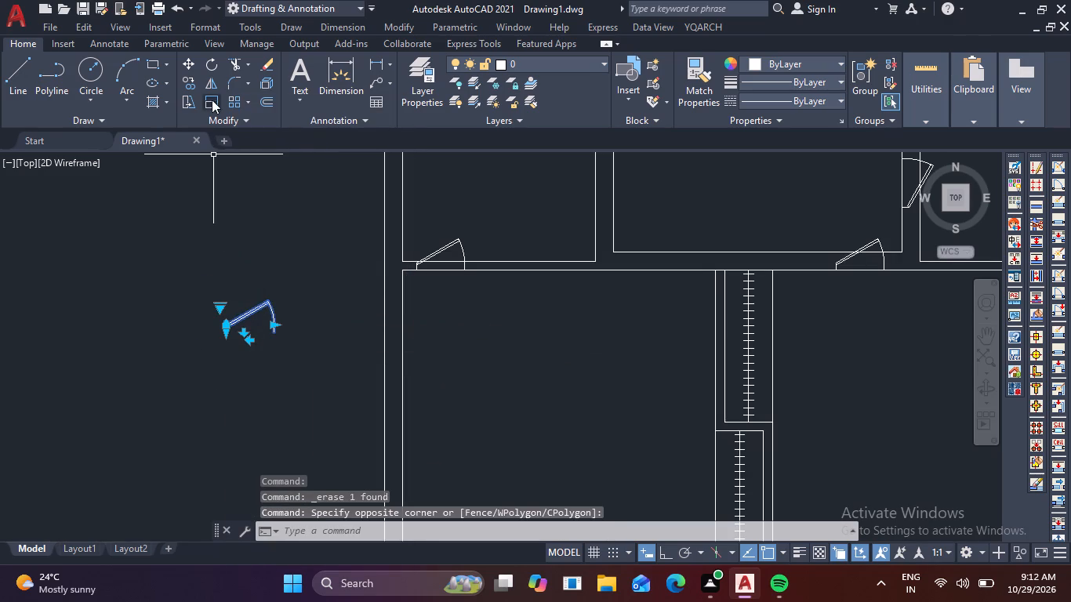
left_click(210, 77)
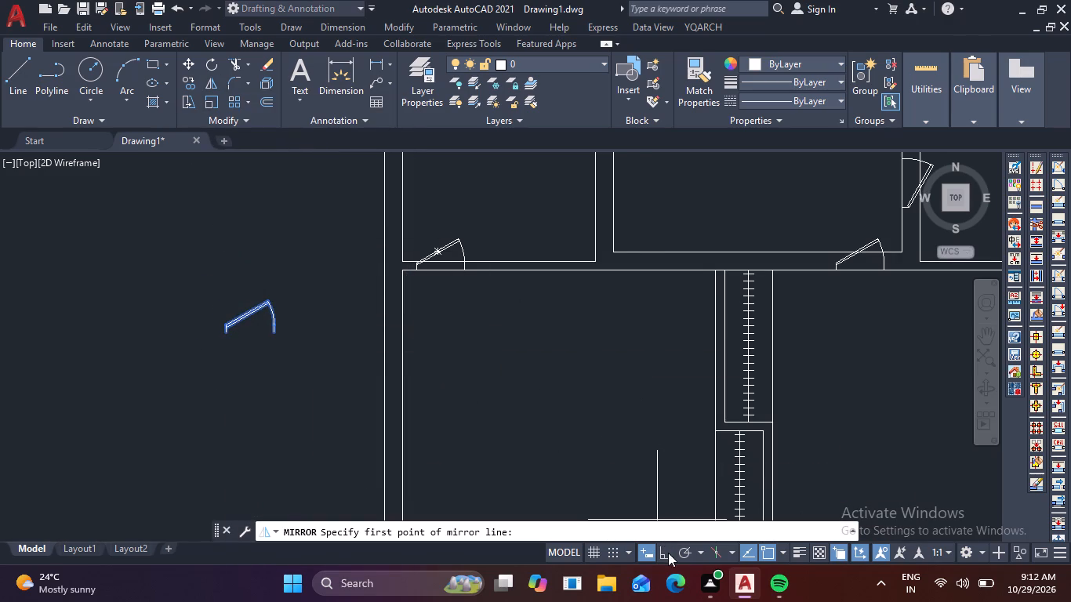
left_click(668, 553)
scroll(362, 383, "up", 2)
middle_click_drag(307, 314, 423, 513)
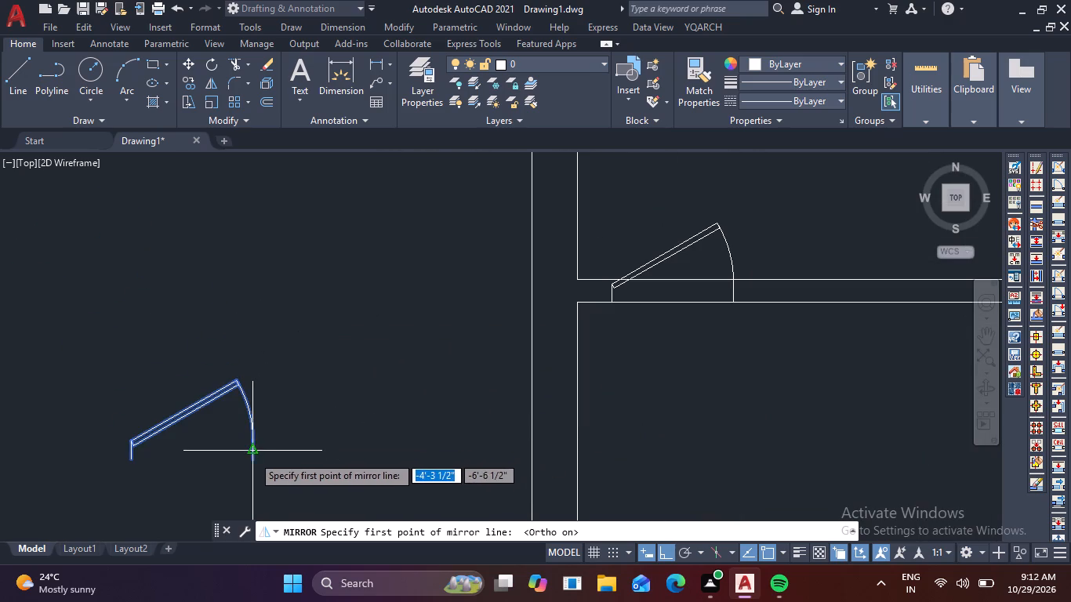
left_click(251, 458)
left_click(242, 272)
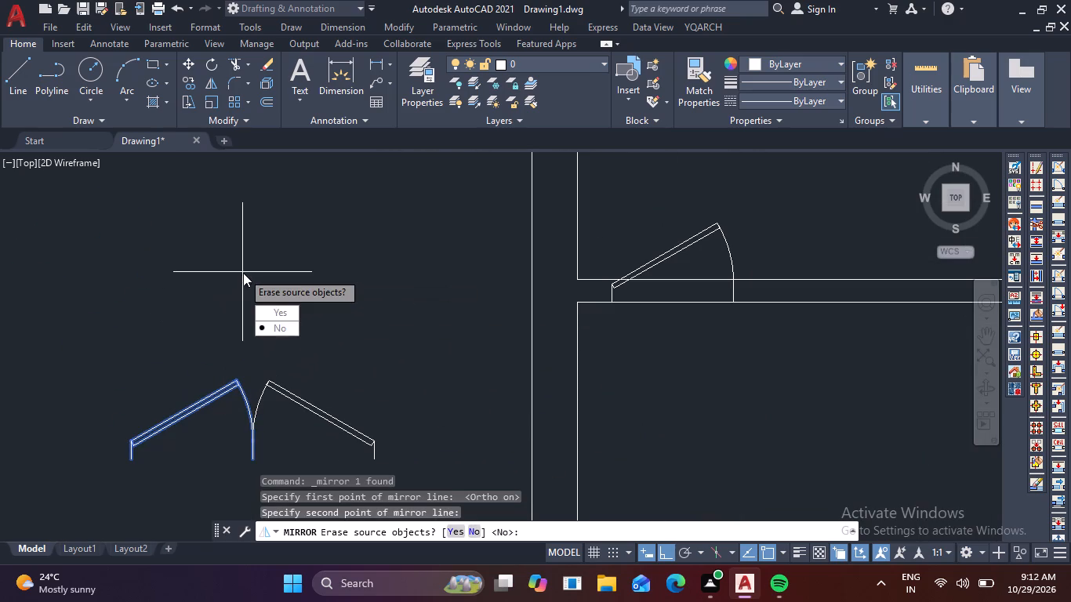
left_click_drag(281, 324, 242, 272)
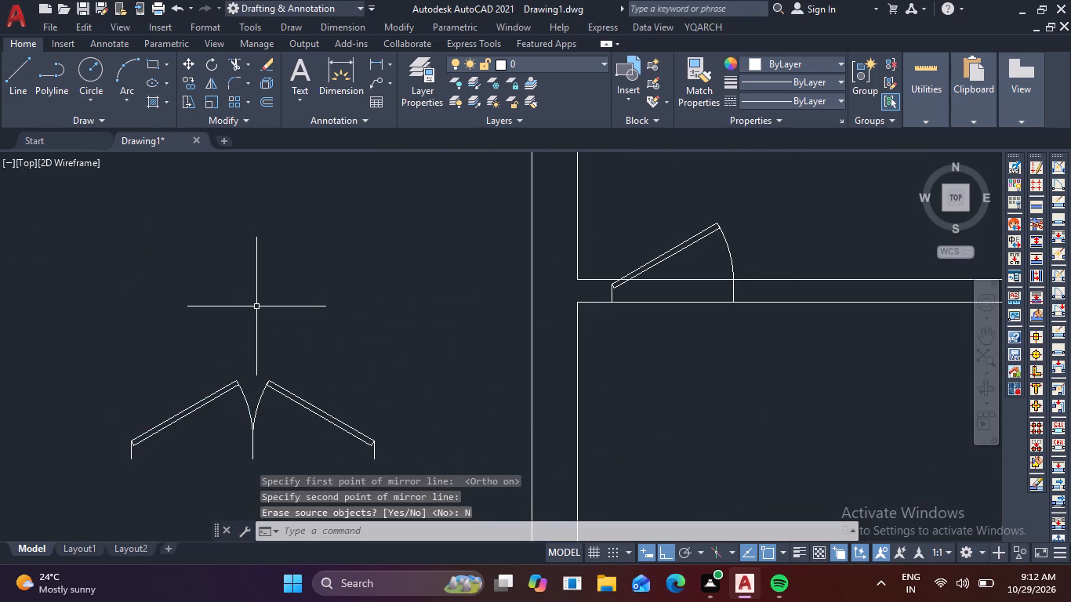
Copy the double door by its meeting point, with Ortho off, onto the lower line of the central horizontal wall, between the left window and the door partition.
scroll(257, 308, "down", 1)
left_click(276, 397)
left_click(214, 384)
right_click(214, 384)
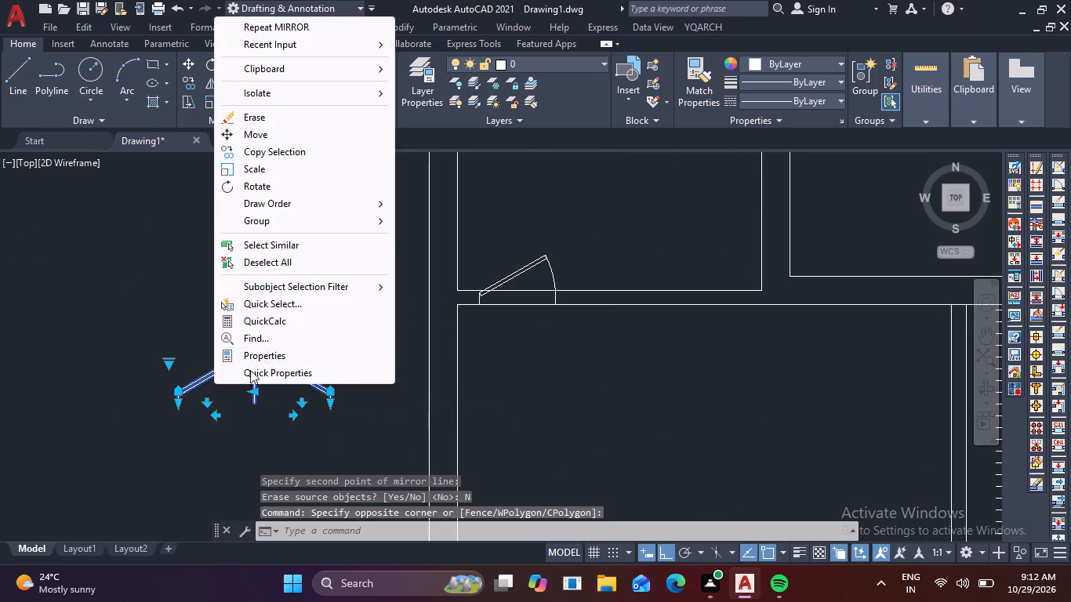
left_click(284, 152)
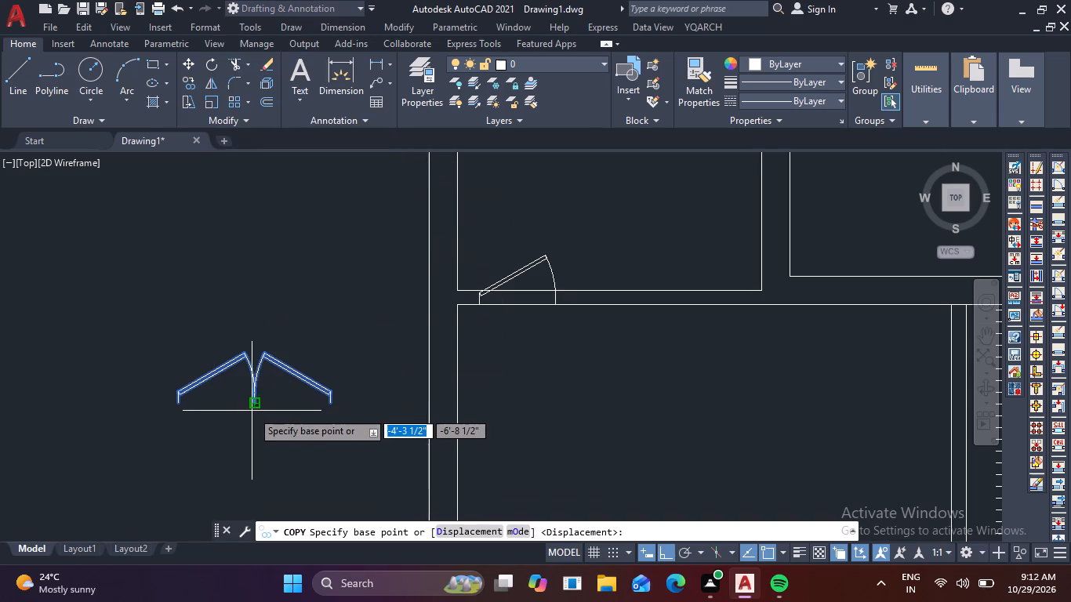
left_click(250, 404)
scroll(427, 386, "down", 3)
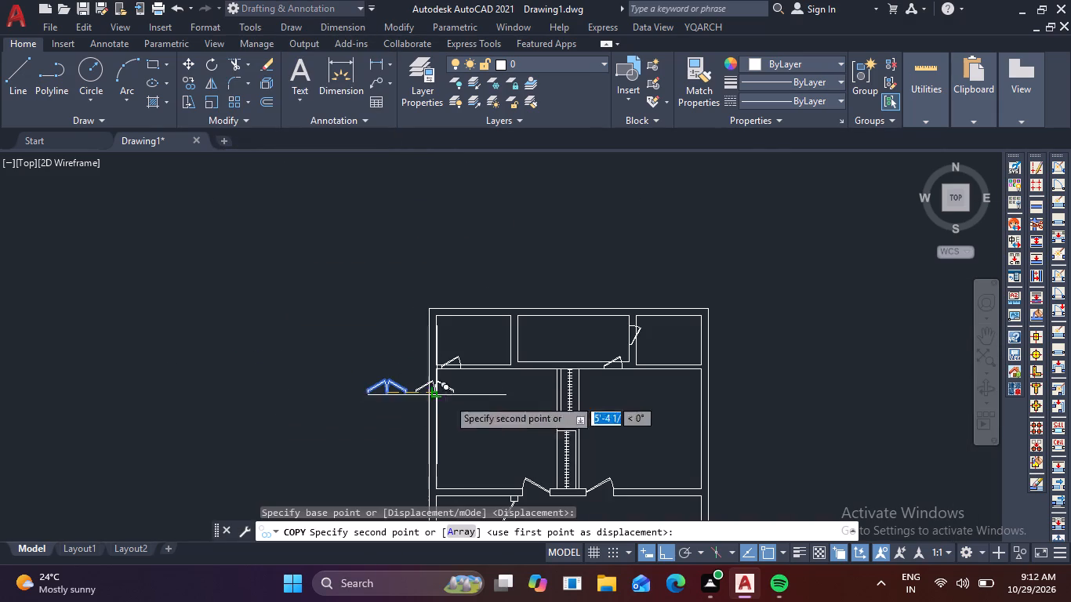
left_click(668, 557)
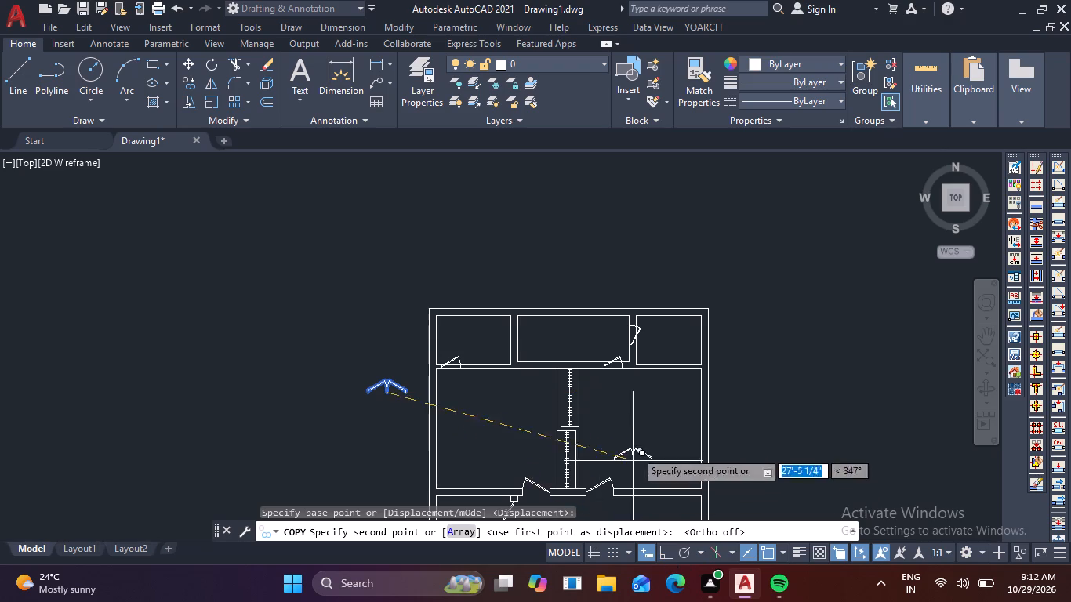
middle_click_drag(635, 450, 525, 190)
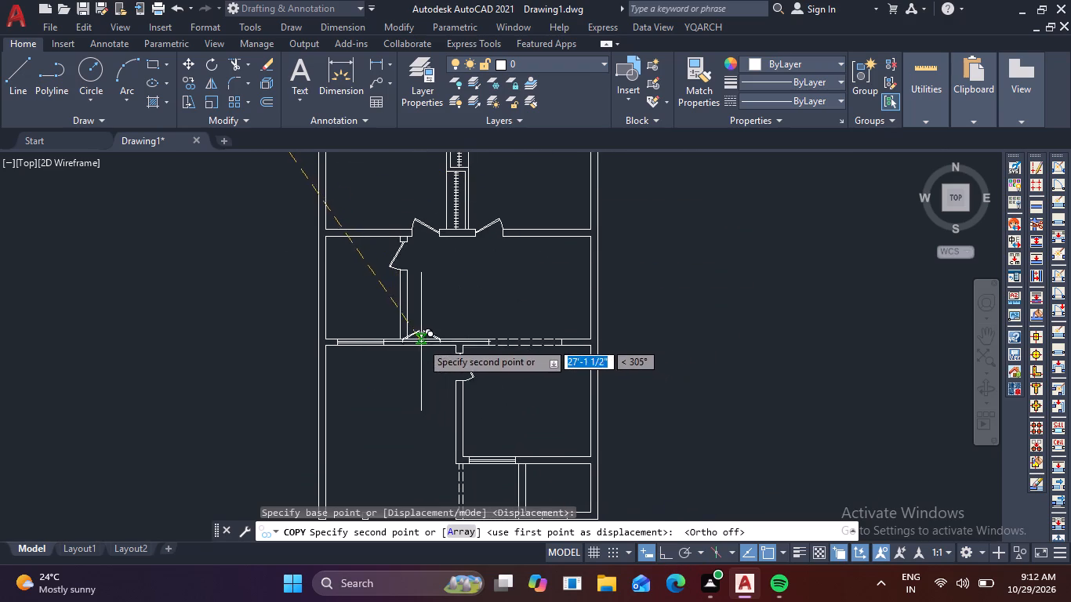
scroll(421, 342, "up", 4)
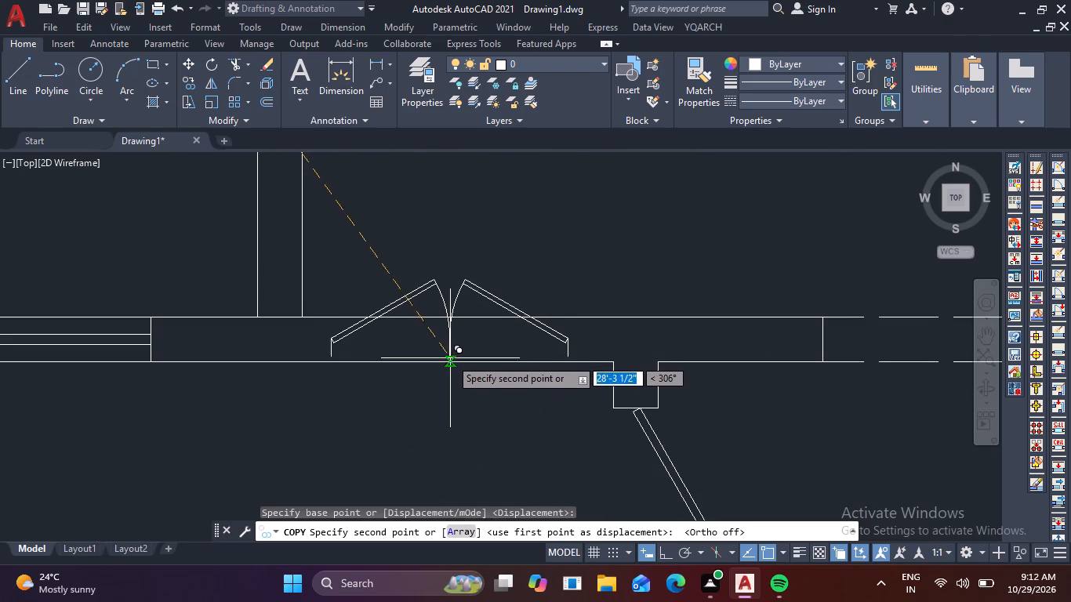
left_click(454, 362)
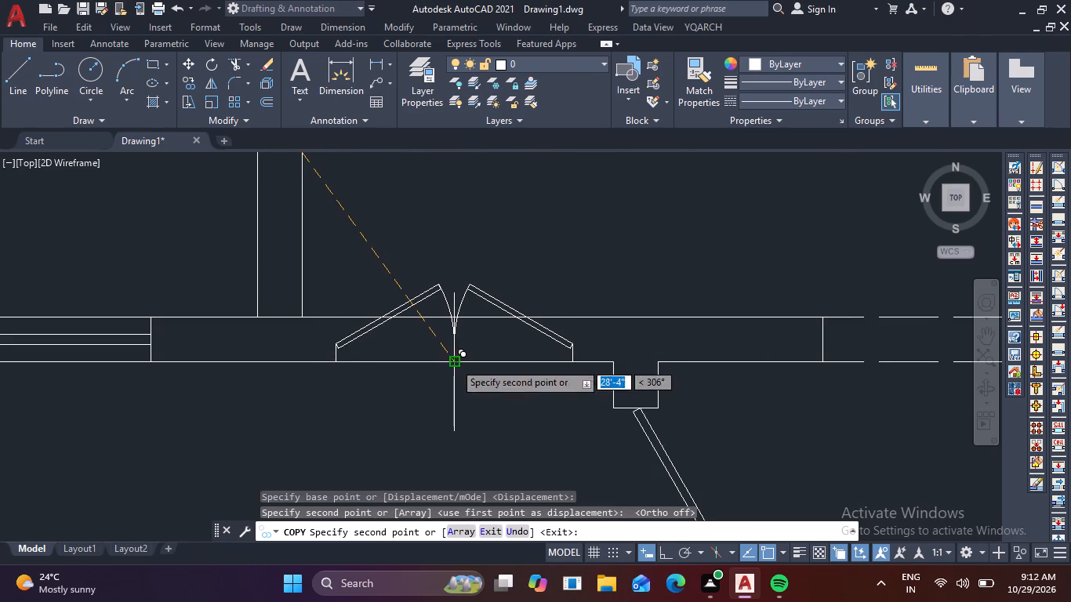
right_click(459, 386)
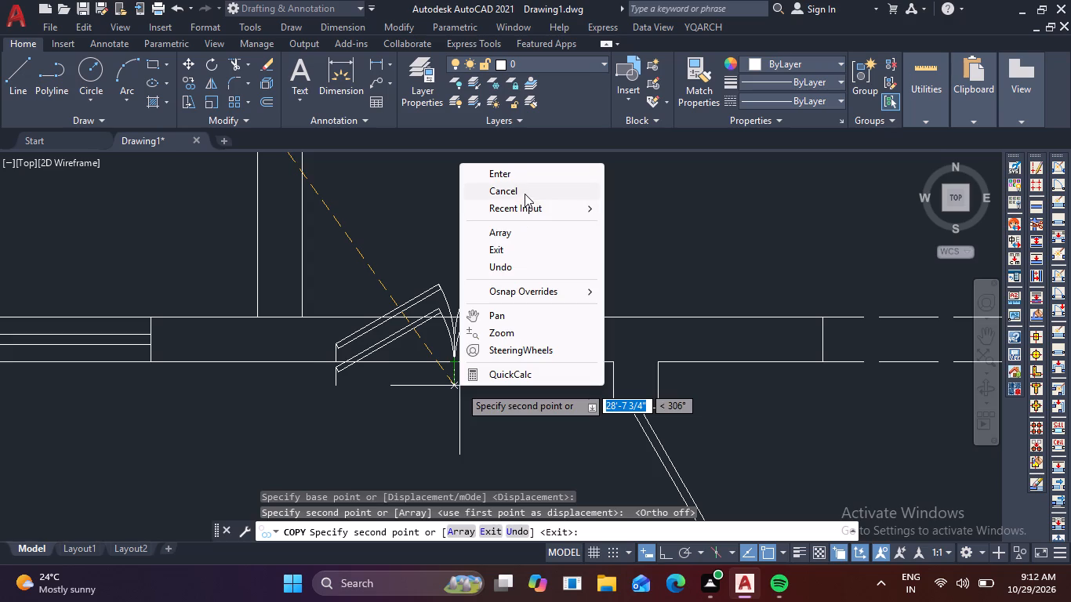
left_click(525, 194)
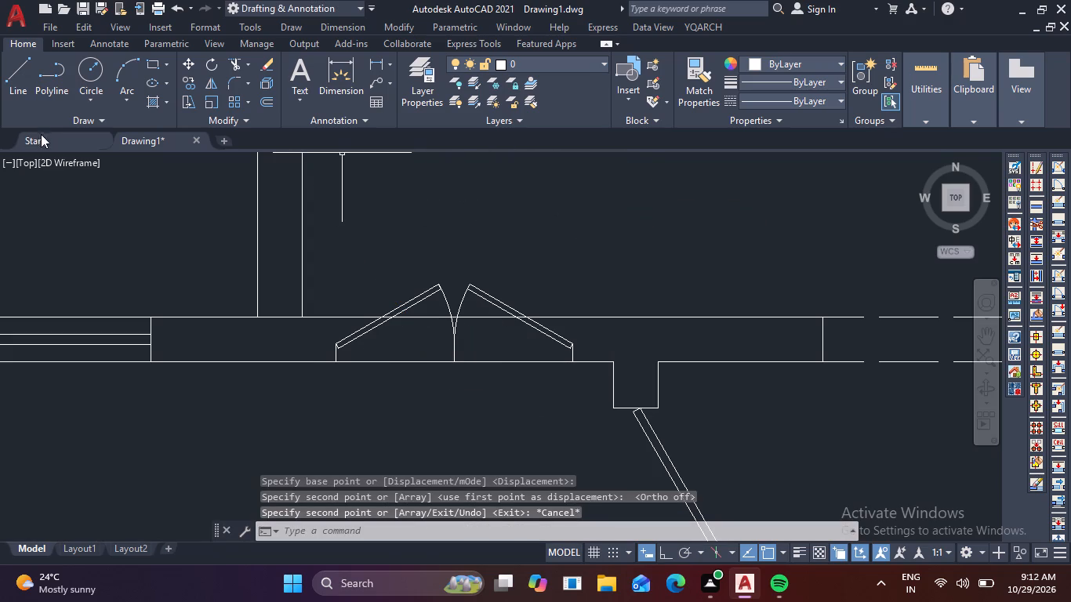
Draw a vertical jamb line from the double door's right hinge corner up to the central wall's upper line.
left_click(28, 78)
scroll(574, 330, "up", 2)
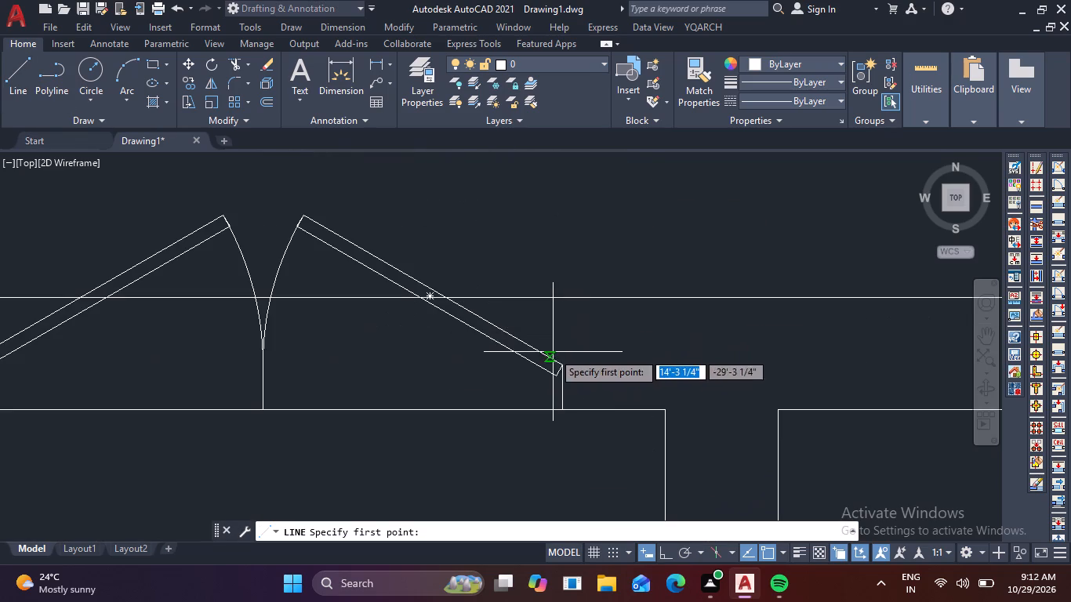
left_click(562, 365)
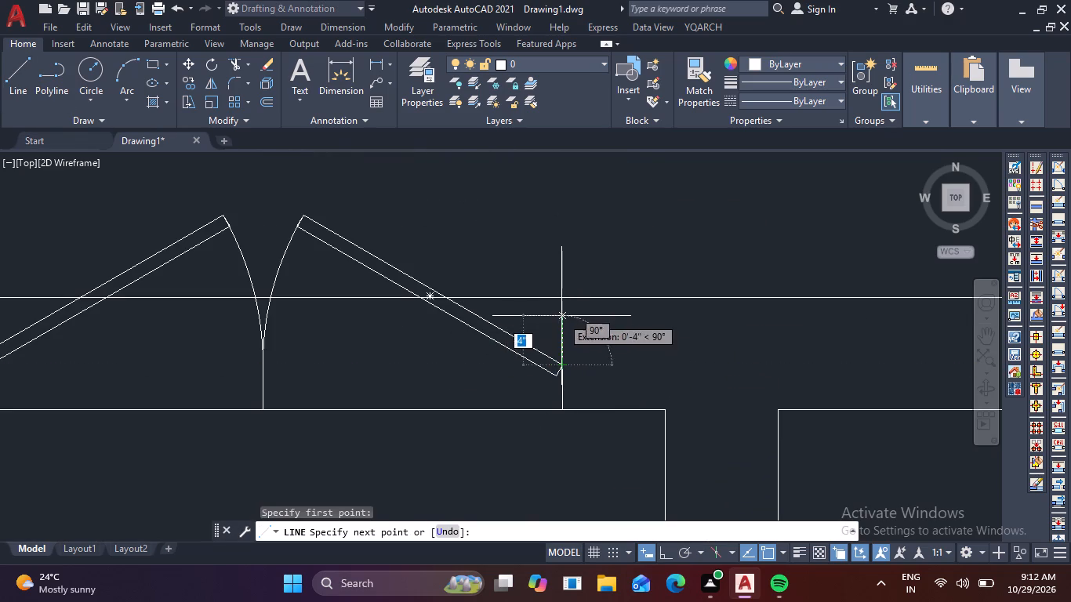
left_click(558, 299)
right_click(558, 299)
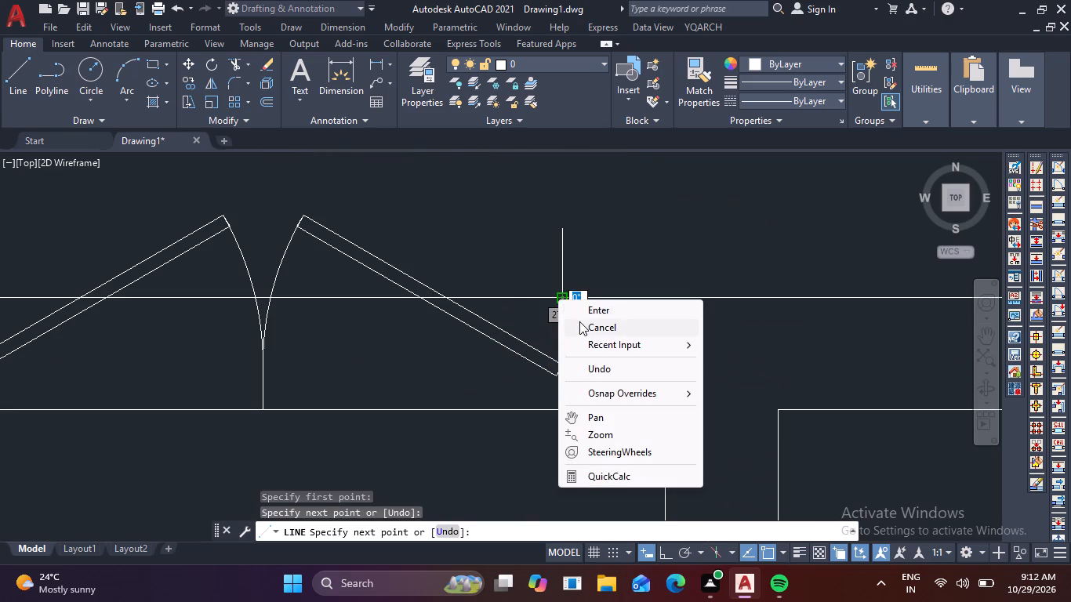
left_click(579, 321)
Draw a 5 1/2" vertical jamb line from the double door's left hinge corner up to the wall's upper line.
scroll(554, 344, "down", 2)
middle_click_drag(474, 404, 620, 400)
scroll(496, 364, "up", 3)
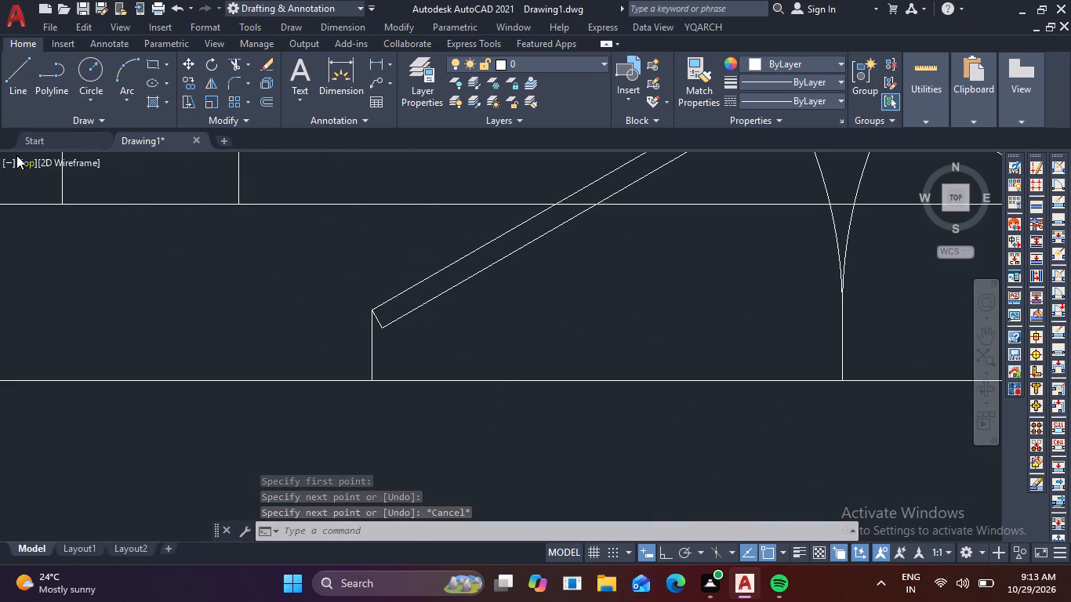
left_click(16, 78)
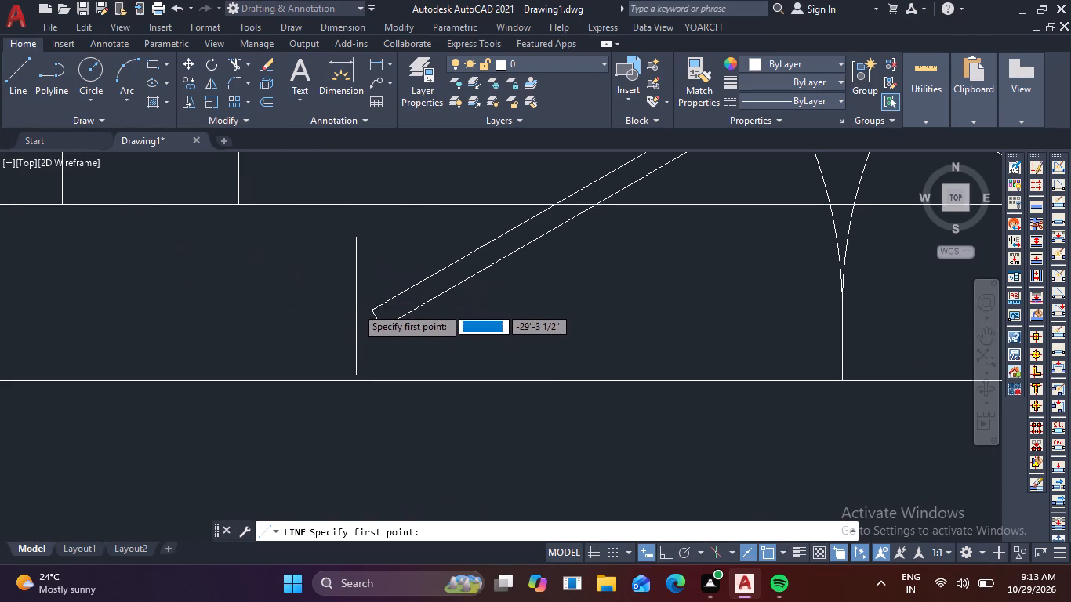
left_click(374, 310)
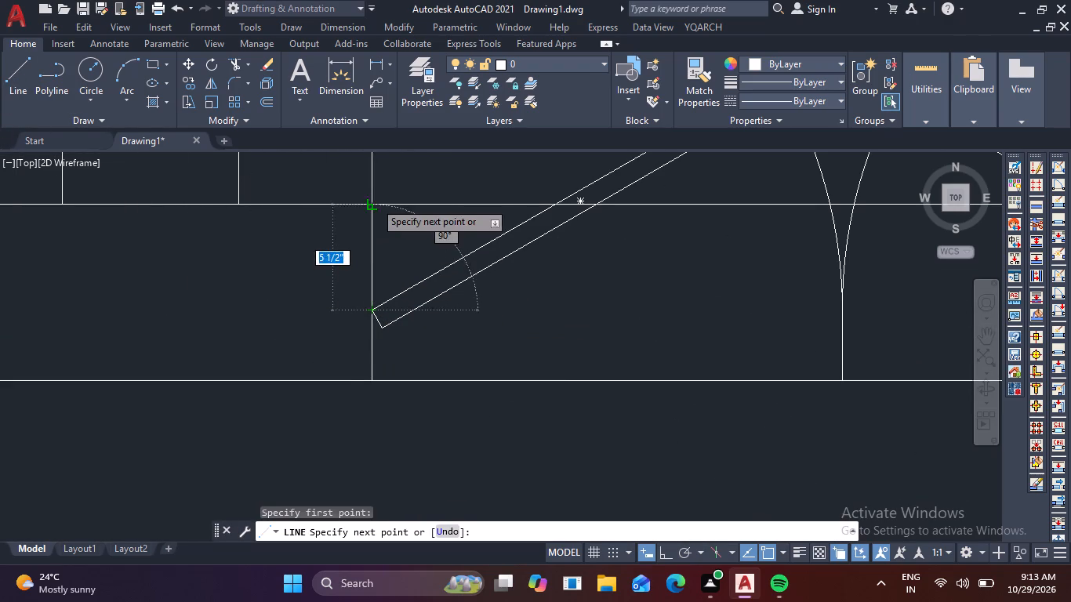
left_click(371, 208)
right_click(371, 208)
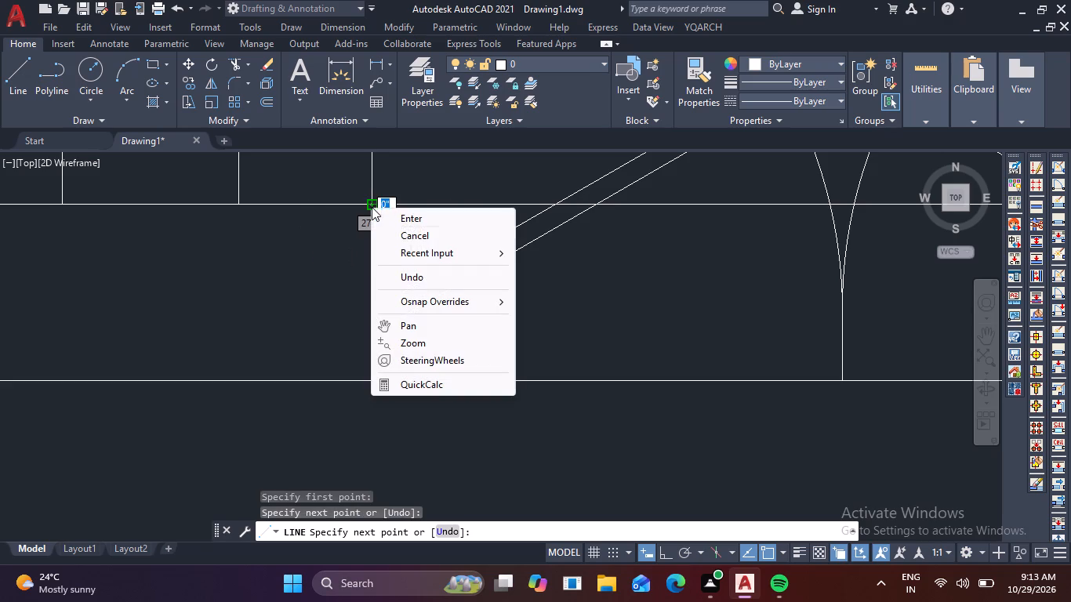
left_click(410, 230)
scroll(419, 264, "down", 2)
middle_click_drag(470, 282, 415, 296)
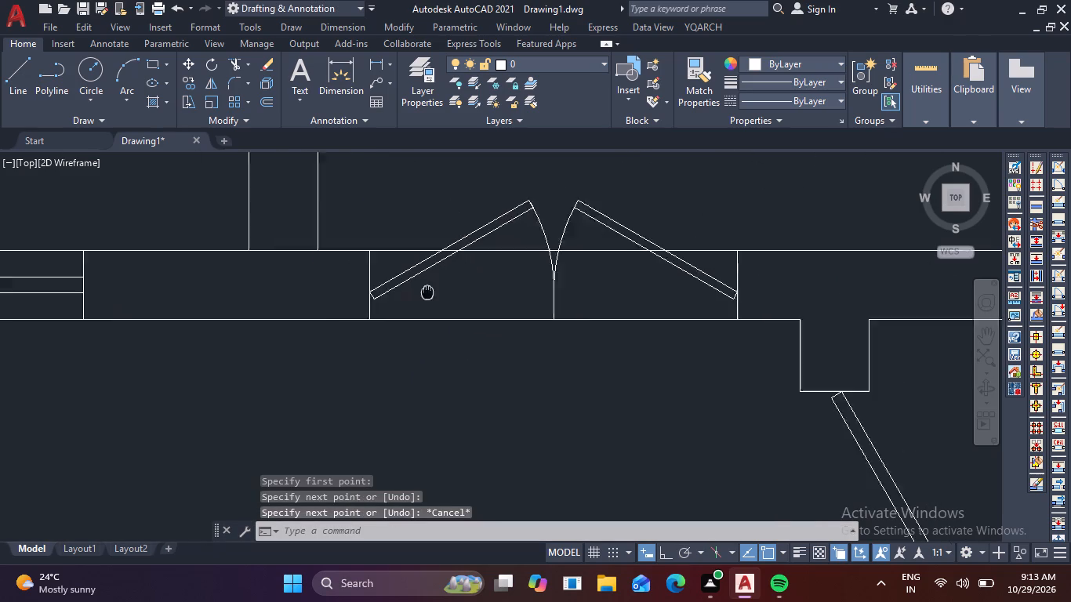
middle_click_drag(415, 296, 344, 318)
right_click(343, 319)
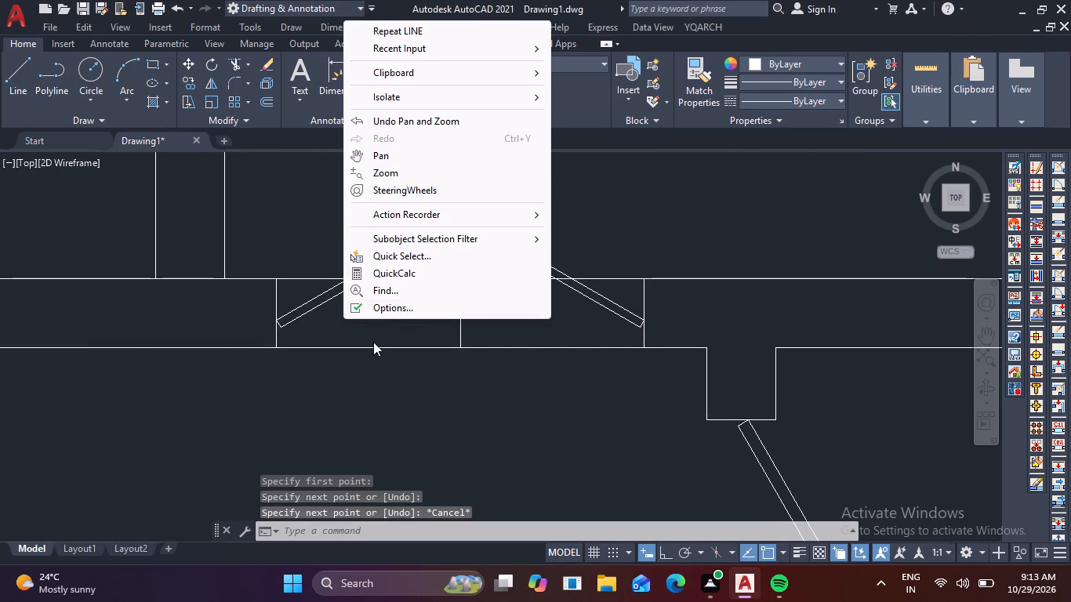
left_click(374, 343)
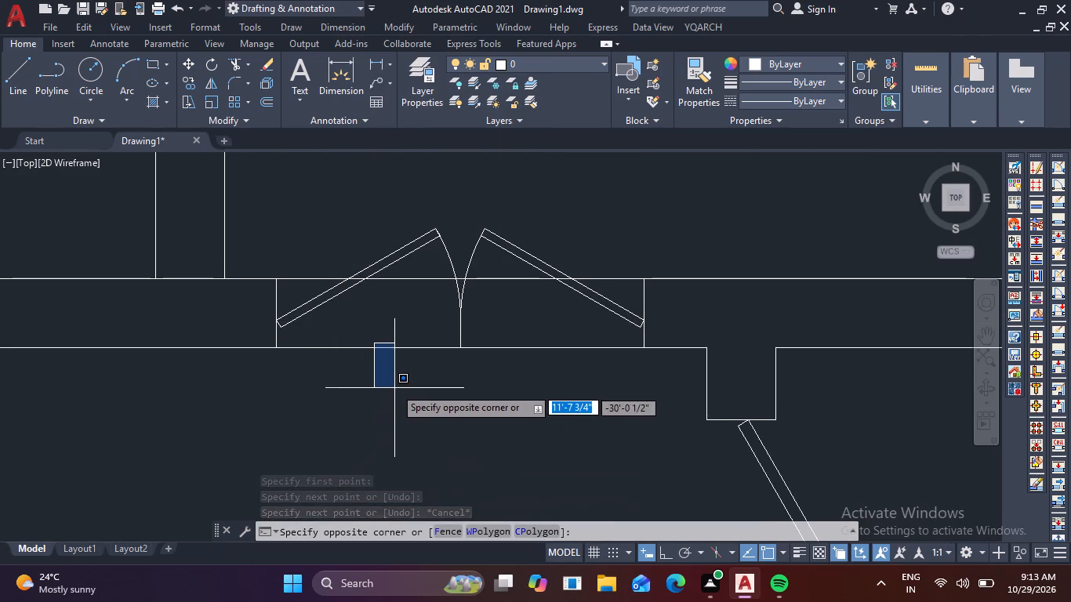
left_click(394, 384)
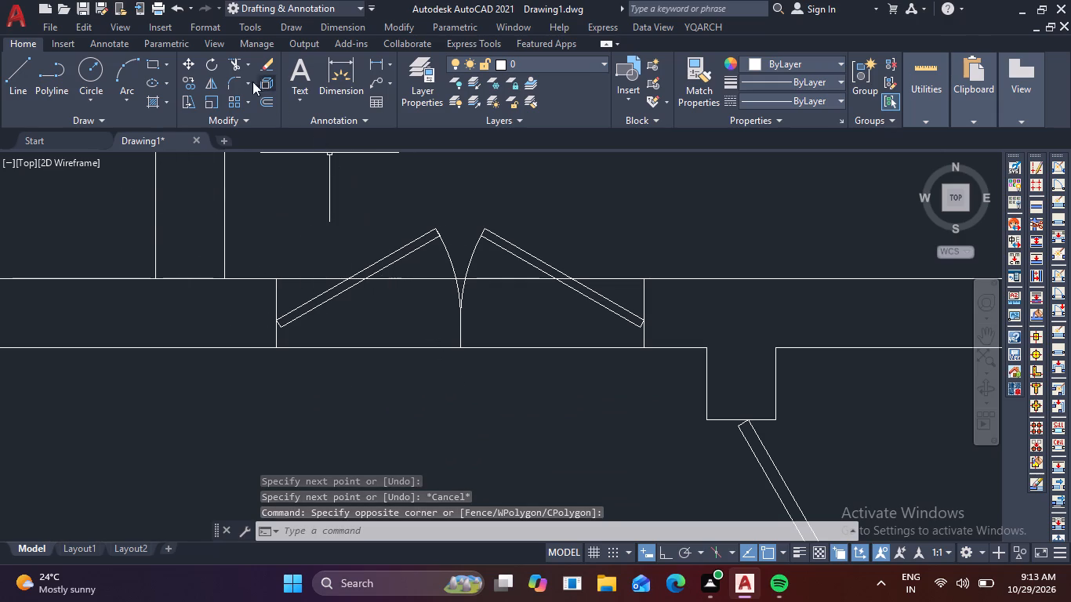
Trim the wall's upper line from the double door's left jamb, across the left leaf, to the left swing arc.
left_click(233, 62)
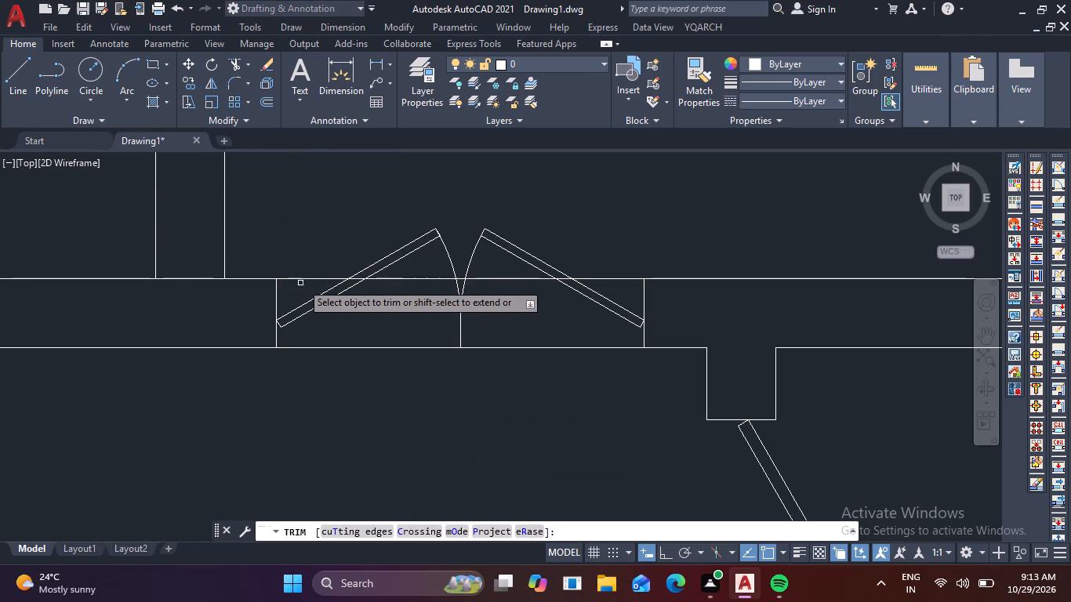
left_click(304, 277)
scroll(343, 282, "up", 4)
left_click(399, 253)
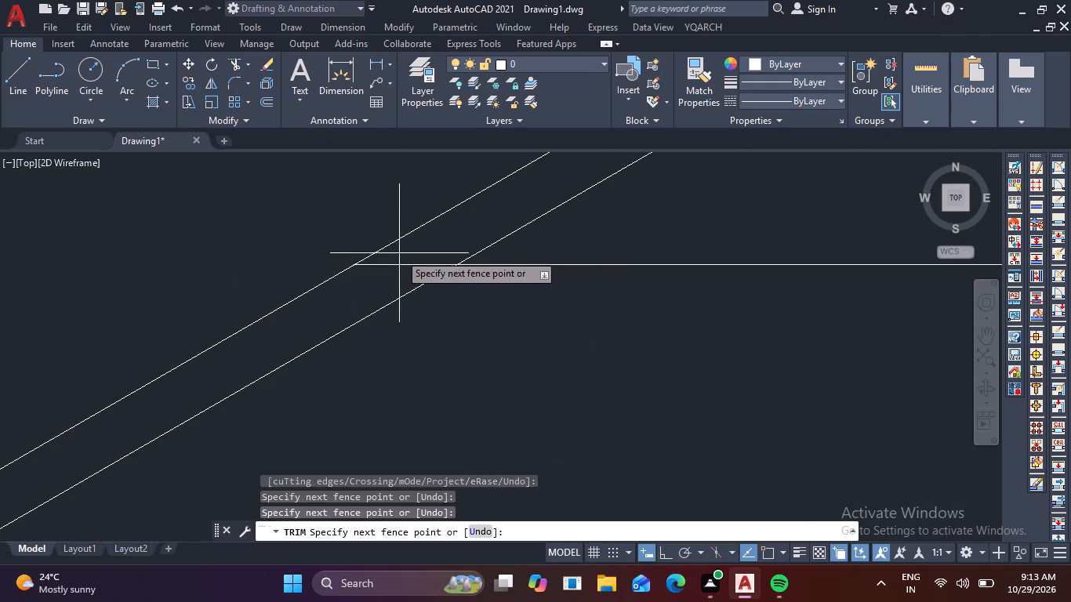
left_click(382, 273)
scroll(394, 274, "down", 4)
left_click(470, 266)
left_click(465, 278)
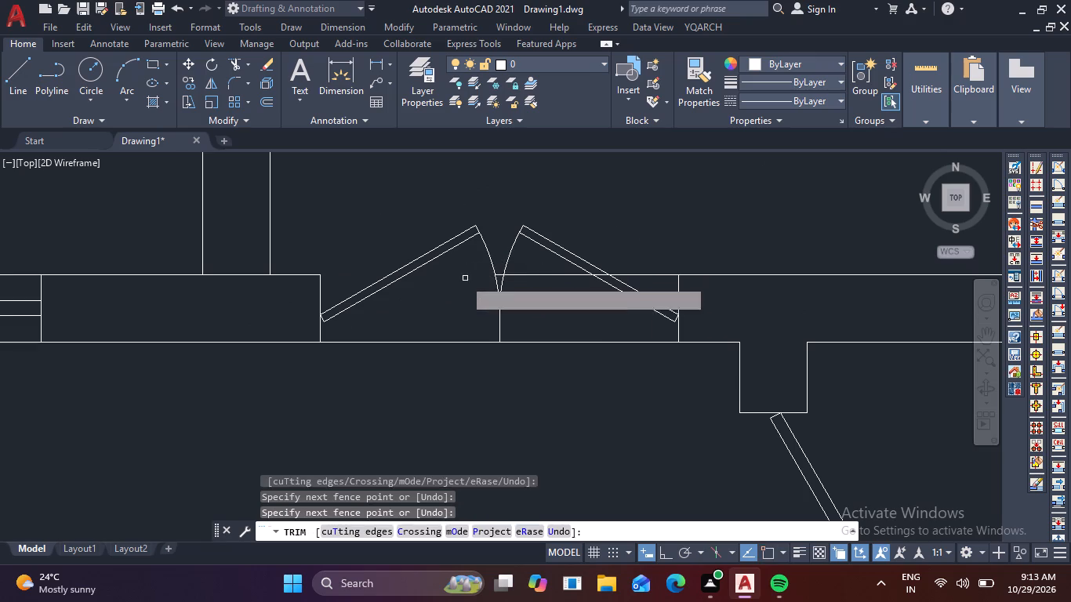
Trim the wall's upper line between the two swing arcs and onward through the right door leaf.
scroll(513, 270, "up", 4)
left_click(422, 281)
left_click(424, 299)
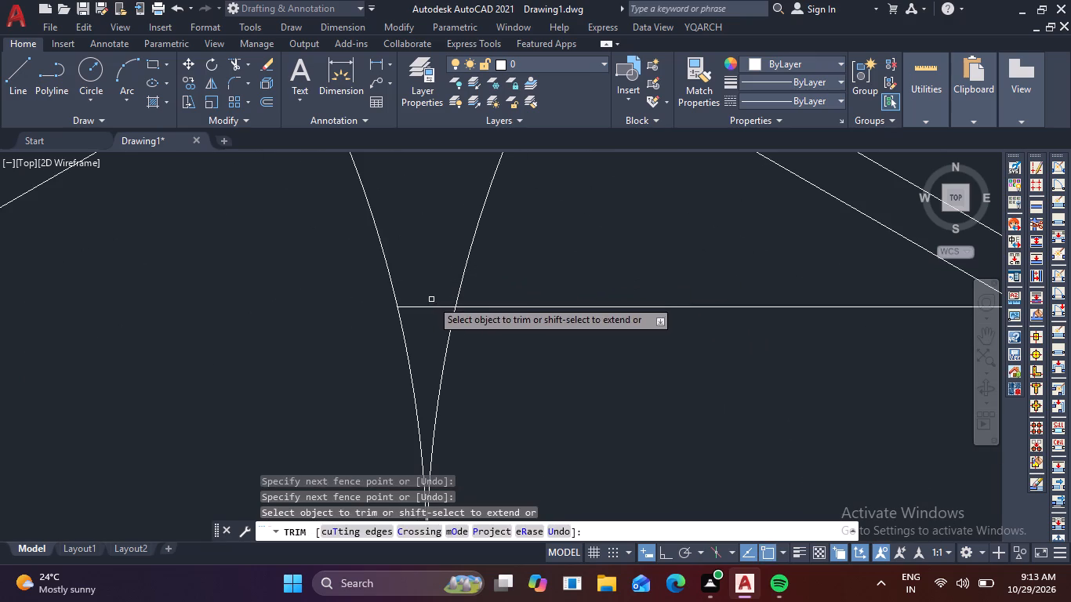
left_click(431, 299)
left_click(435, 310)
left_click(563, 274)
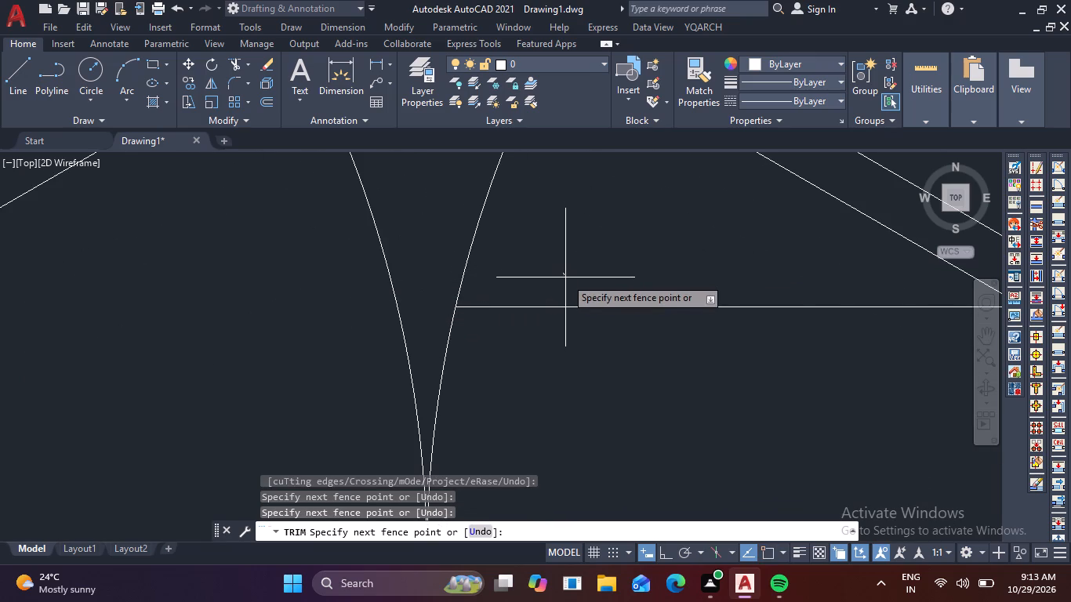
scroll(565, 277, "down", 1)
middle_click_drag(565, 277, 482, 258)
left_click(509, 301)
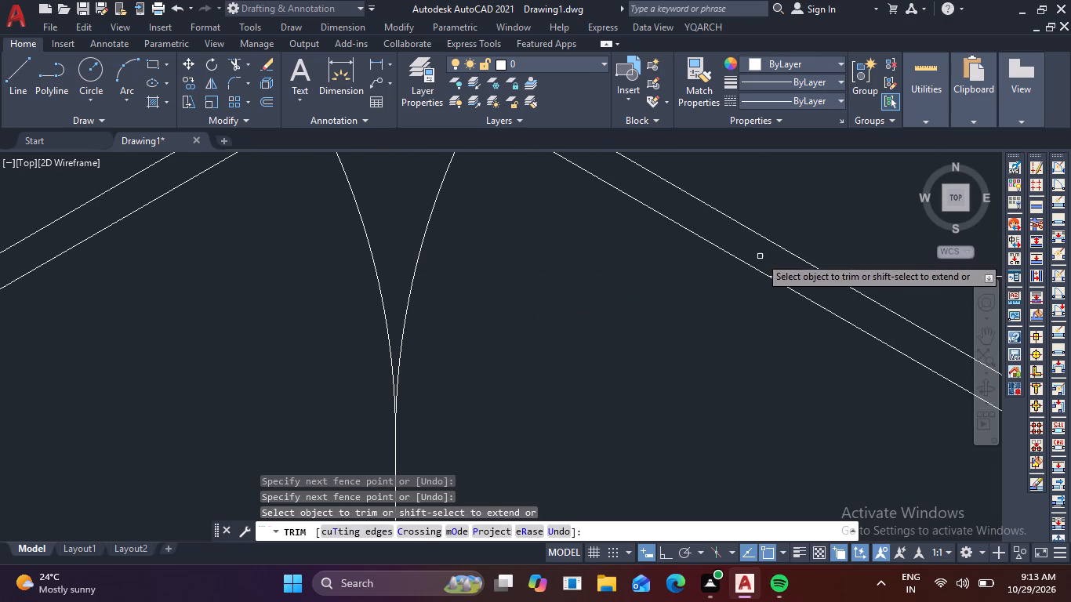
middle_click_drag(749, 259, 490, 257)
scroll(493, 259, "up", 2)
left_click(540, 269)
left_click(614, 297)
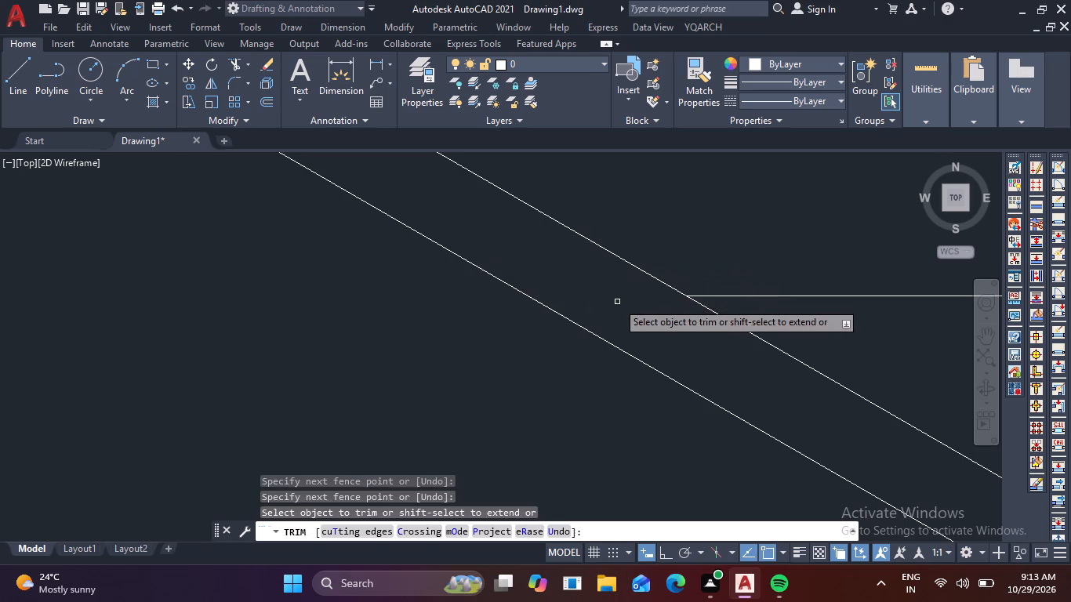
scroll(629, 317, "down", 3)
middle_click_drag(586, 362, 601, 285)
scroll(591, 304, "down", 2)
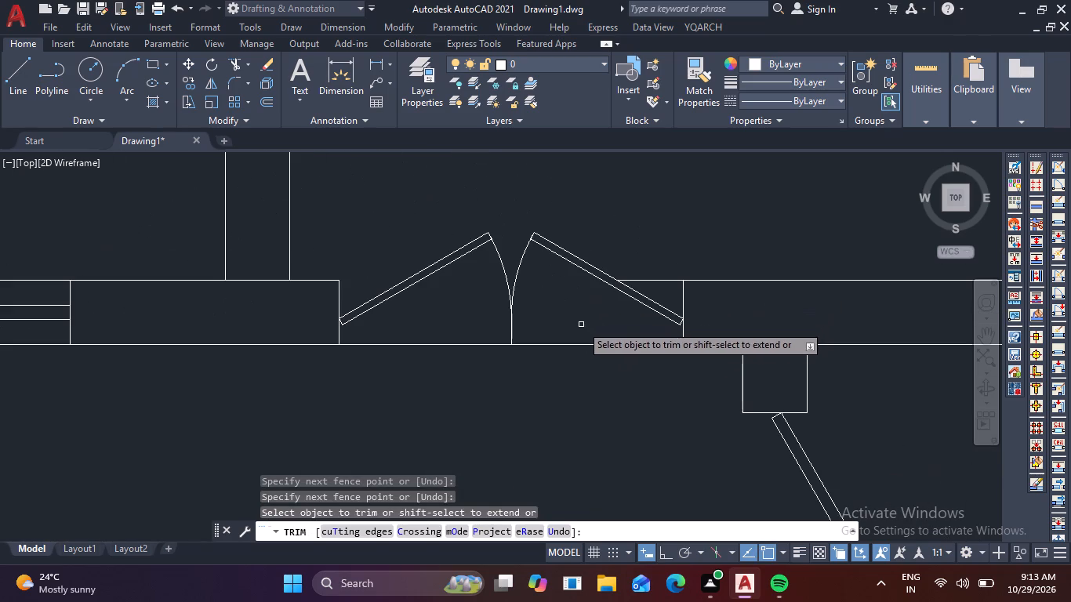
Trim the wall's lower line between the double door's jambs and the leftover upper piece beside the right jamb.
left_click(571, 353)
left_click(572, 336)
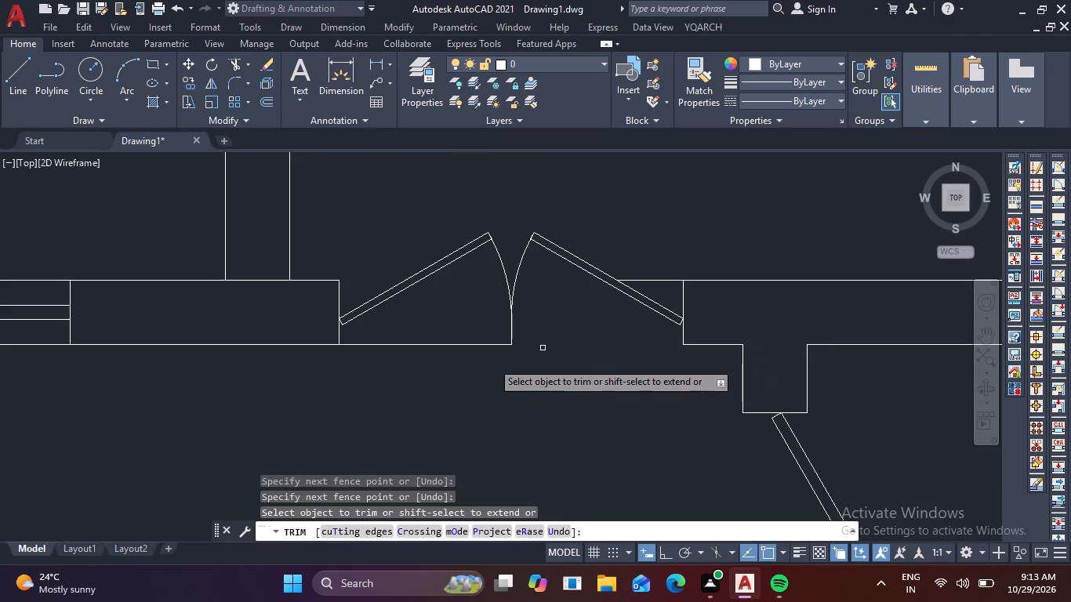
left_click(441, 369)
left_click(433, 332)
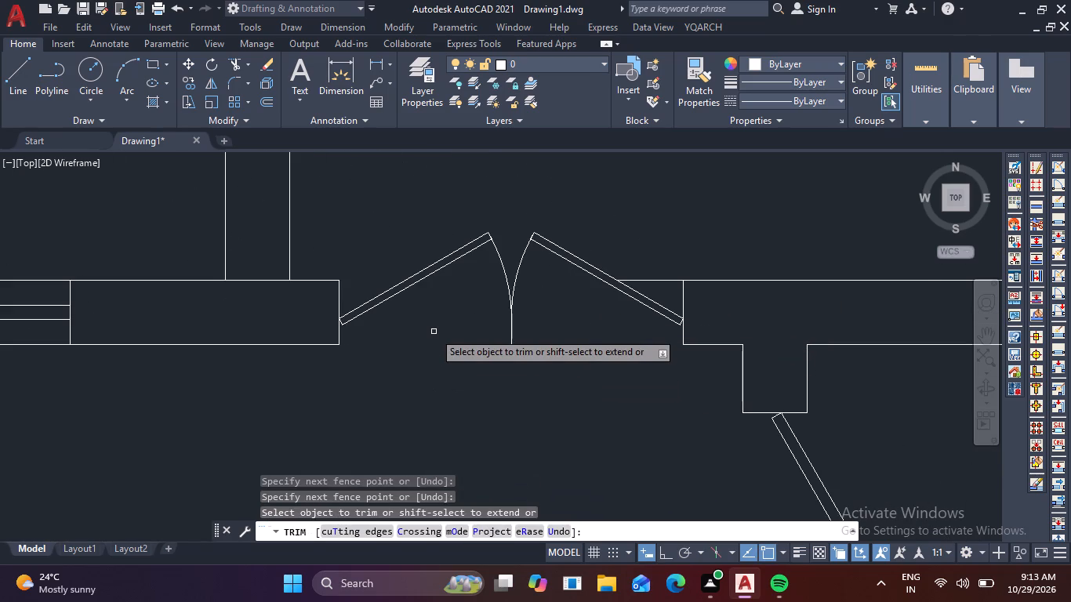
left_click(655, 282)
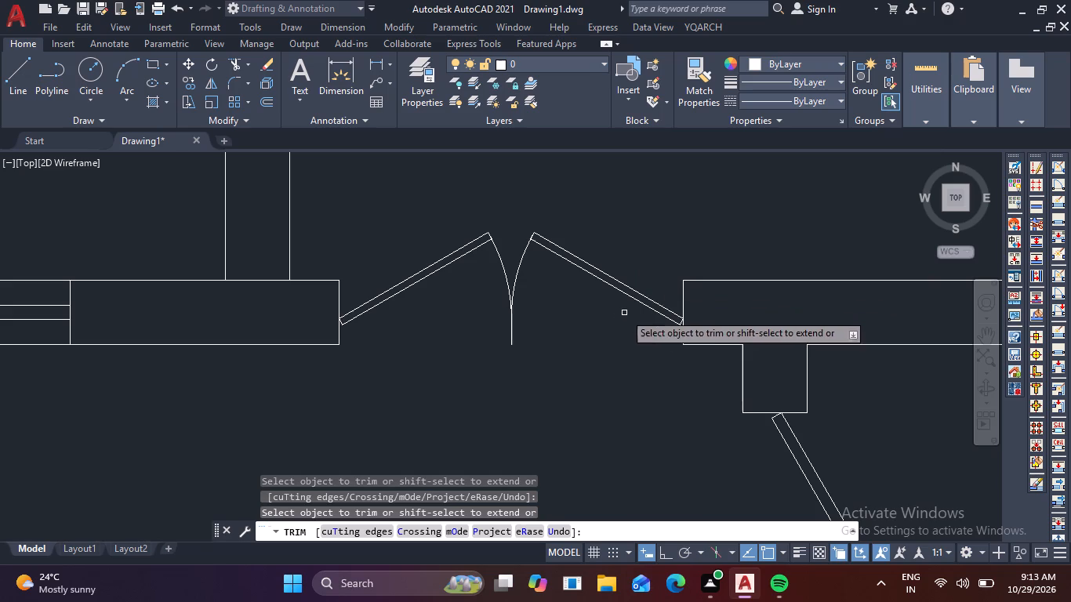
right_click(592, 333)
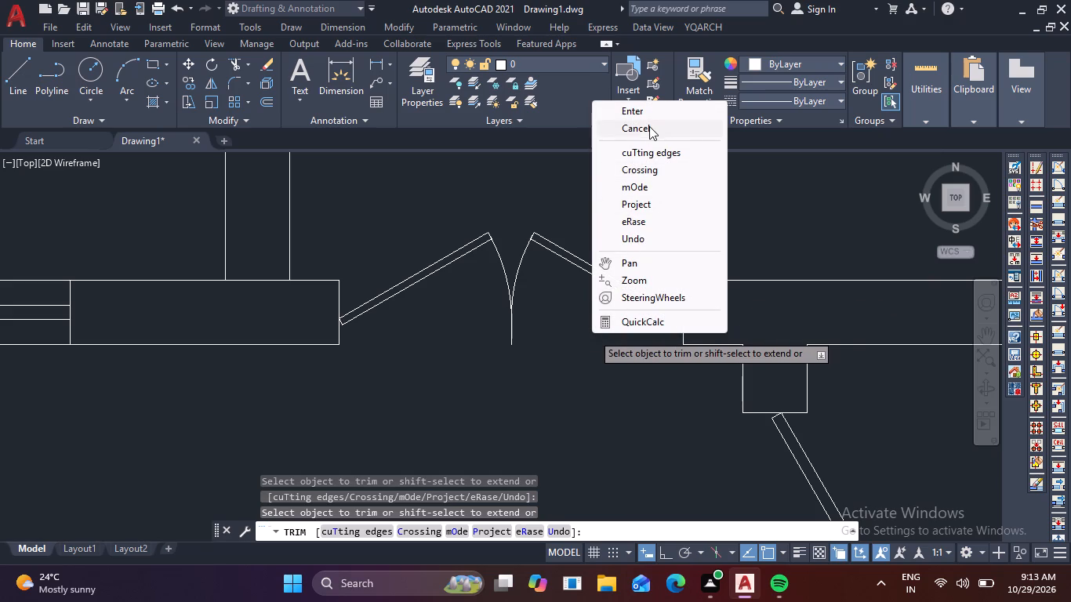
left_click(649, 126)
Erase the left leaf block of the spare double door outside the plan, leaving the right one.
scroll(608, 225, "down", 2)
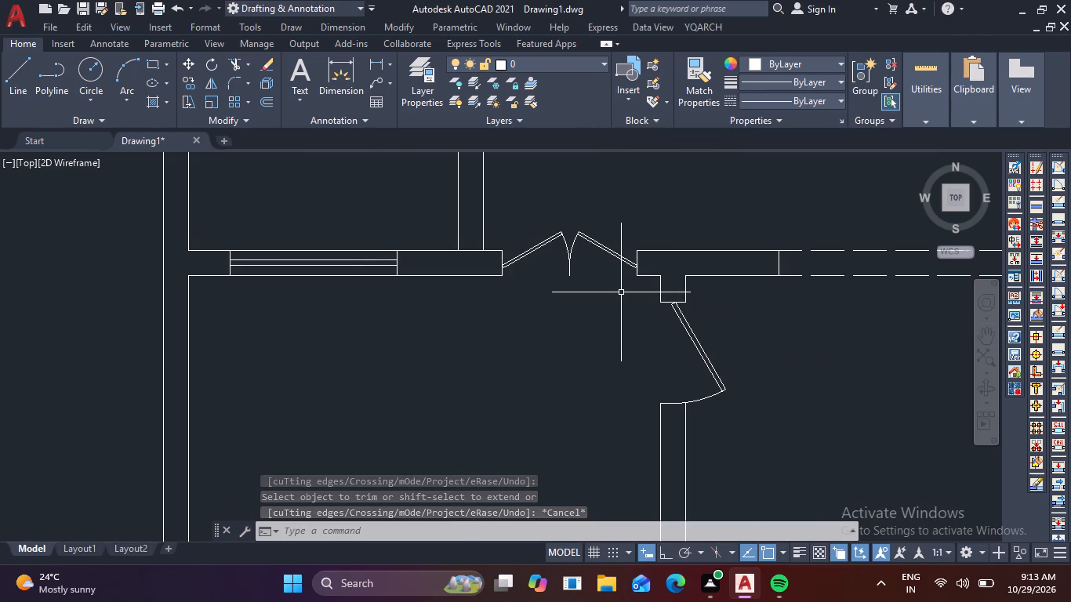
scroll(623, 295, "down", 2)
middle_click_drag(693, 314, 671, 320)
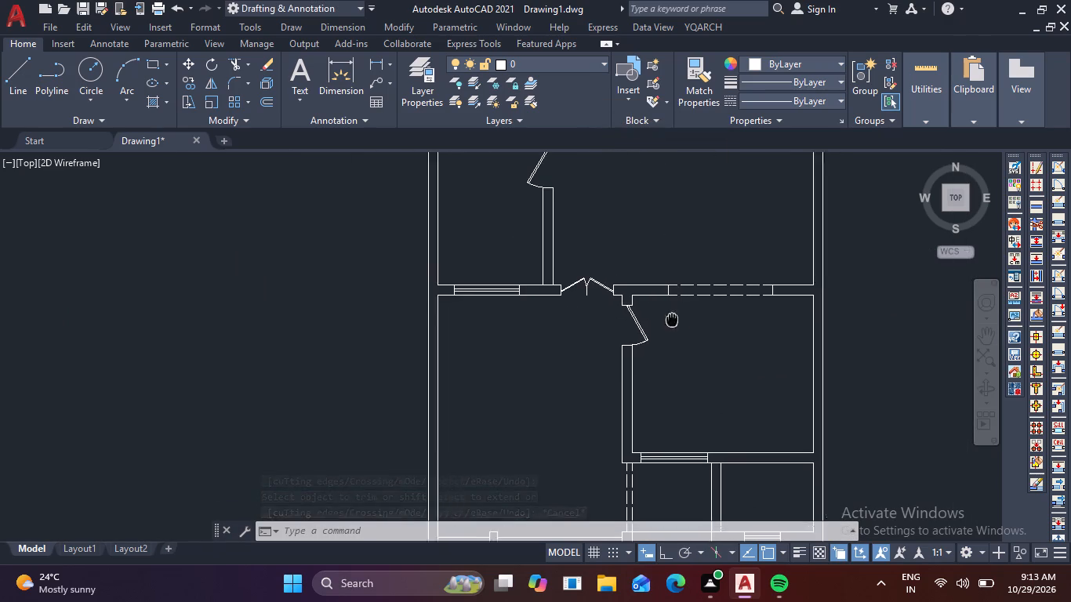
middle_click_drag(671, 320, 445, 316)
scroll(474, 320, "down", 2)
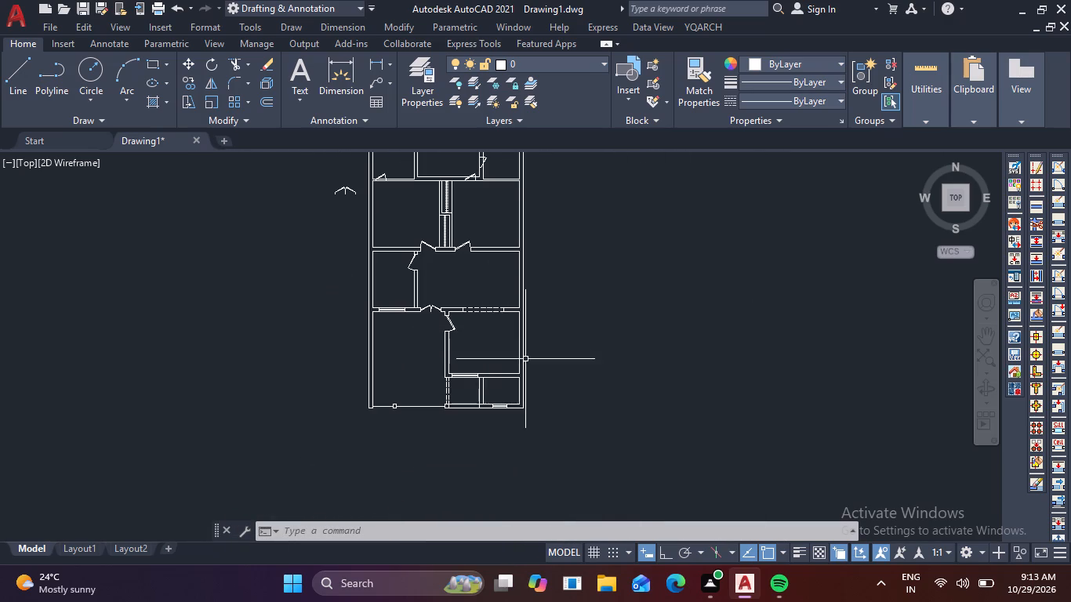
scroll(525, 361, "up", 1)
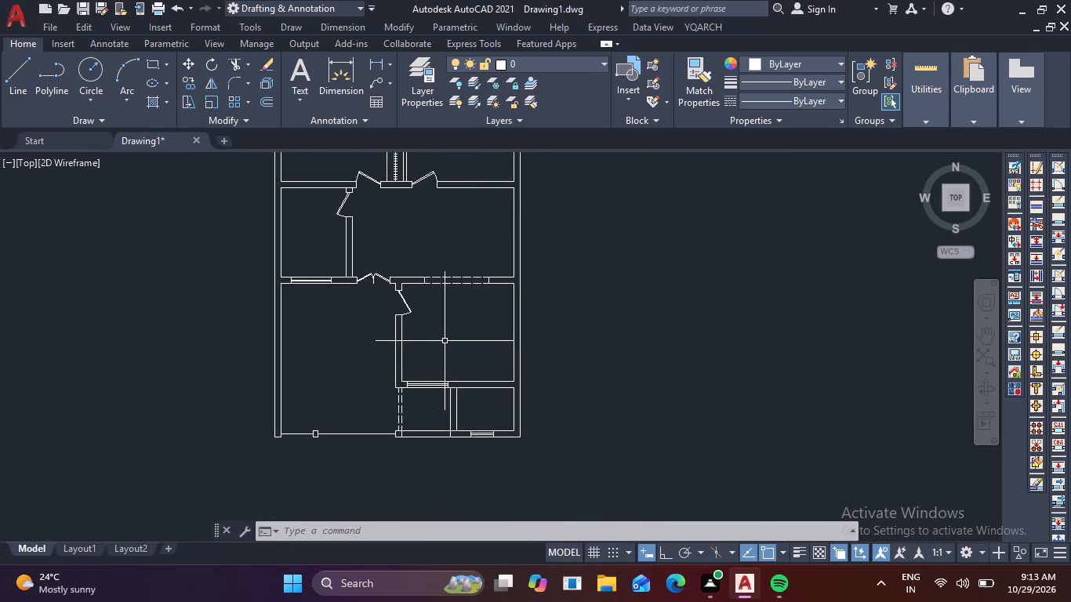
middle_click_drag(277, 291, 515, 321)
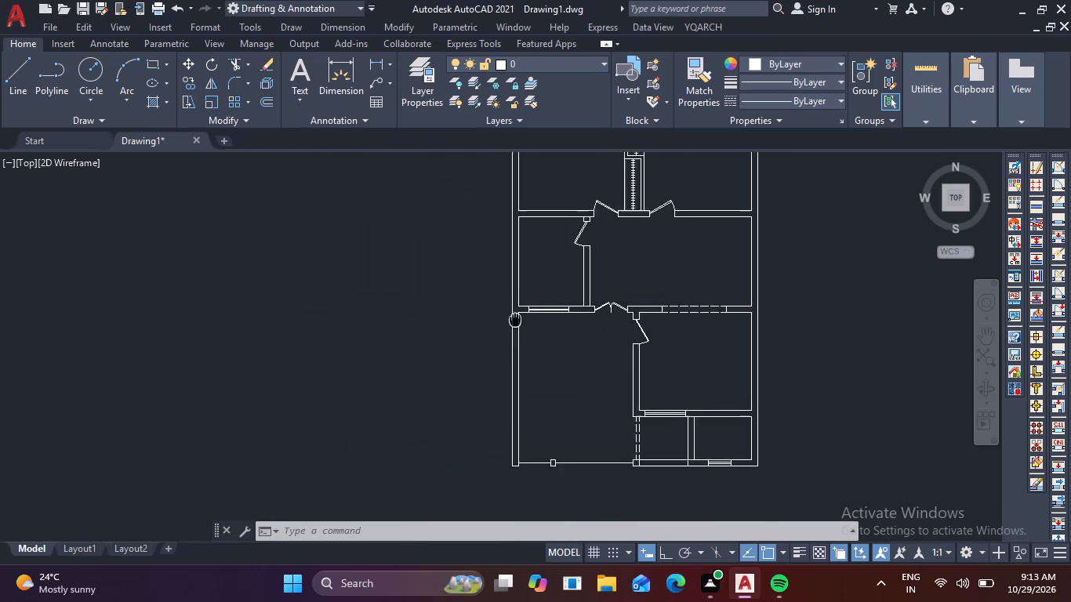
middle_click_drag(515, 321, 517, 325)
middle_click_drag(517, 328, 512, 343)
middle_click_drag(475, 401, 484, 472)
scroll(452, 220, "up", 2)
middle_click_drag(469, 230, 248, 332)
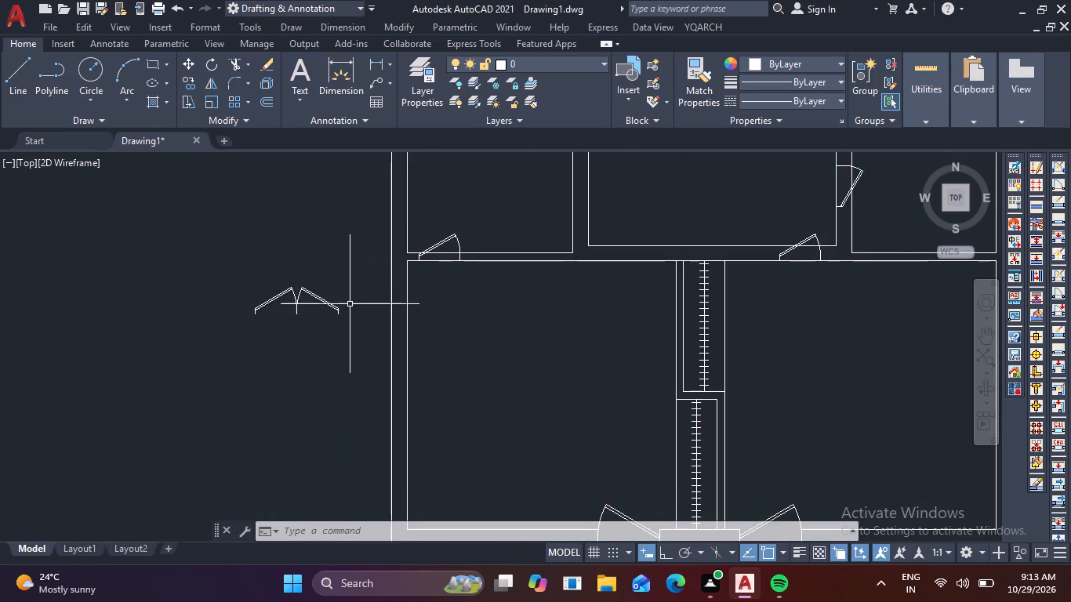
scroll(351, 304, "up", 3)
left_click(316, 291)
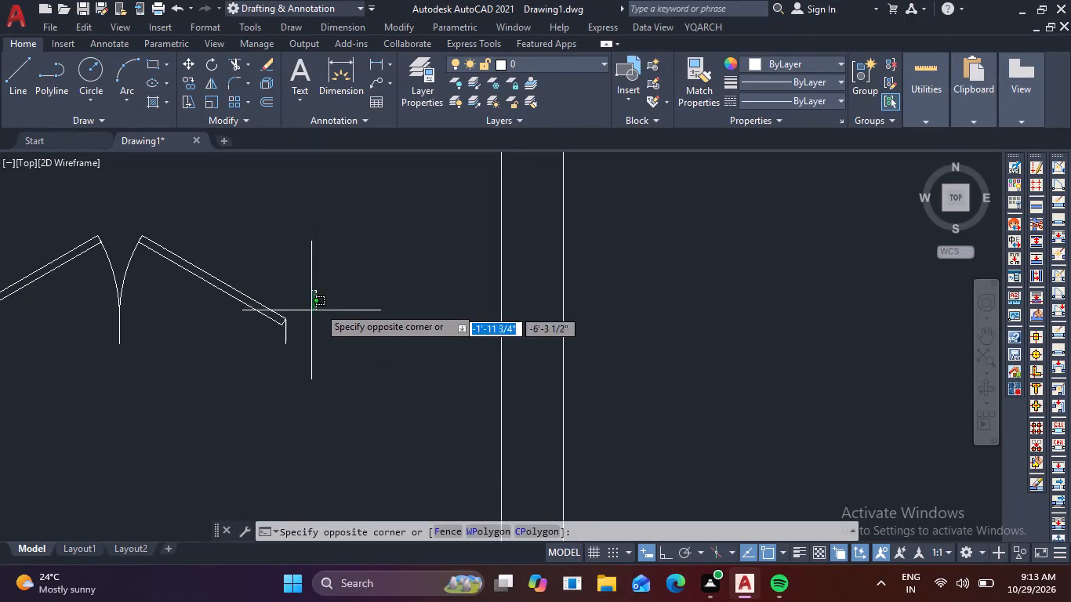
left_click(361, 288)
left_click(117, 241)
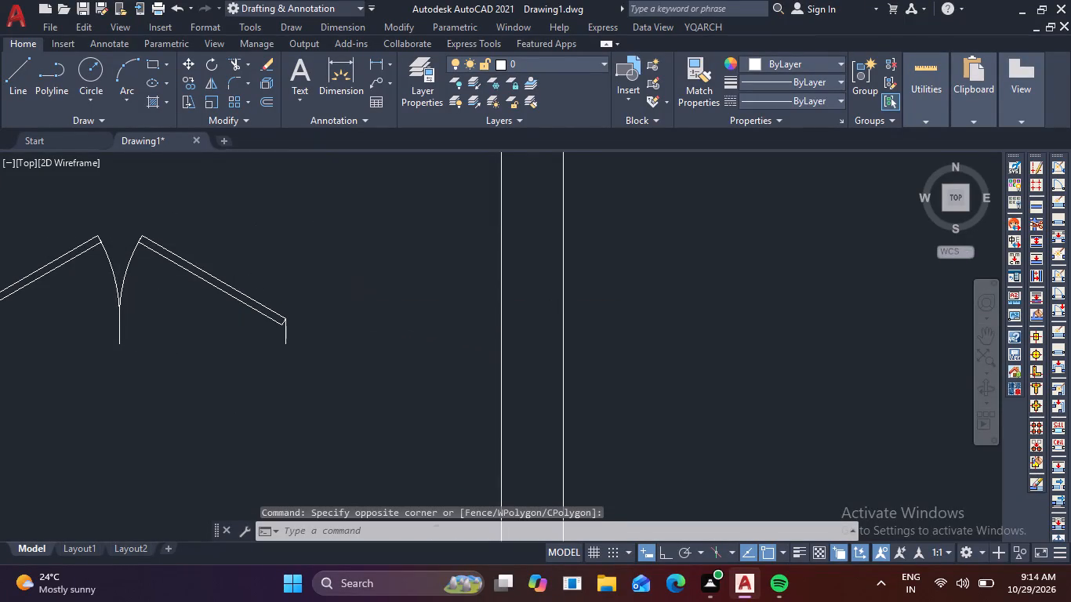
left_click(63, 255)
right_click(63, 255)
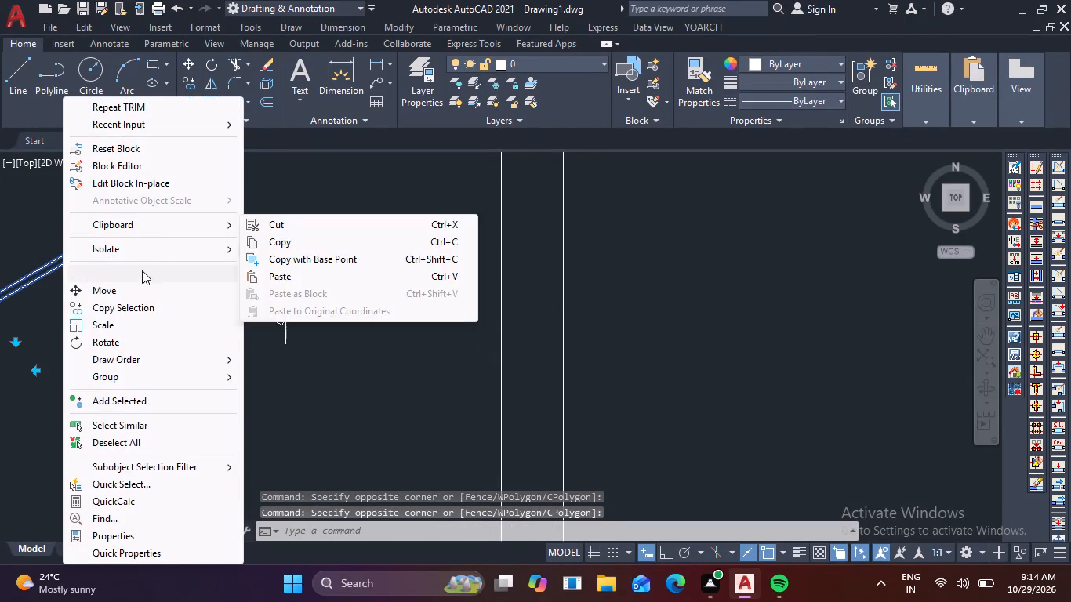
left_click(145, 274)
Set the remaining spare door block's opening angle to Open 90º.
left_click(300, 296)
left_click(236, 324)
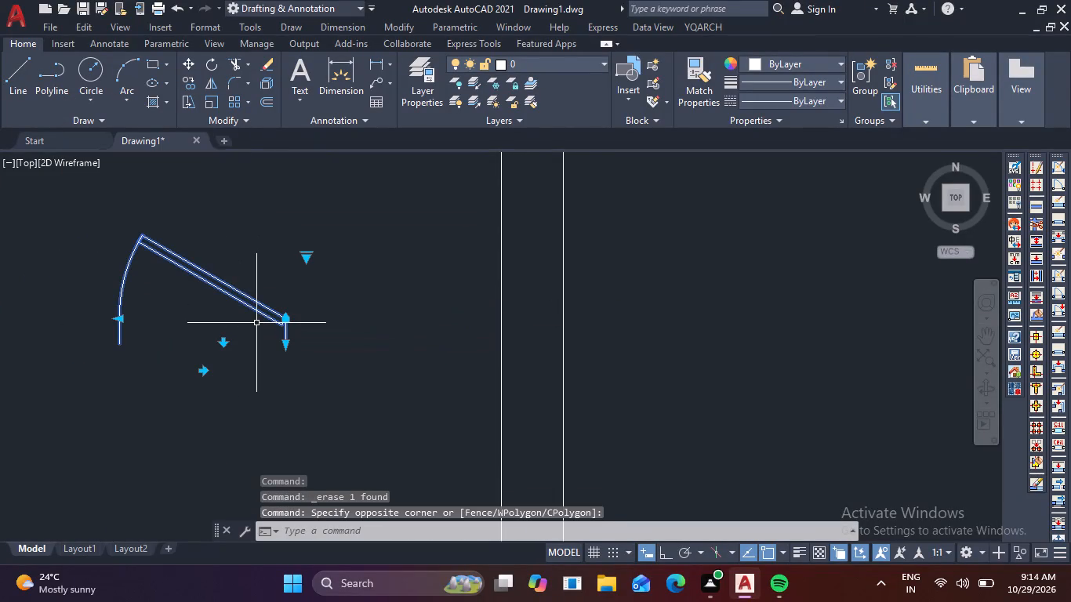
left_click(307, 259)
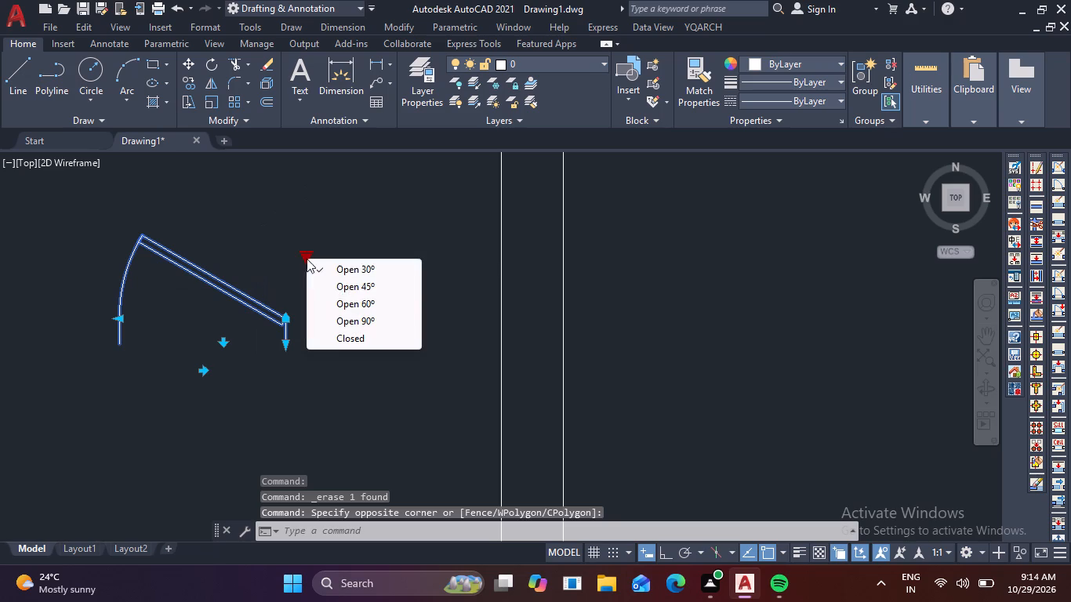
left_click(365, 313)
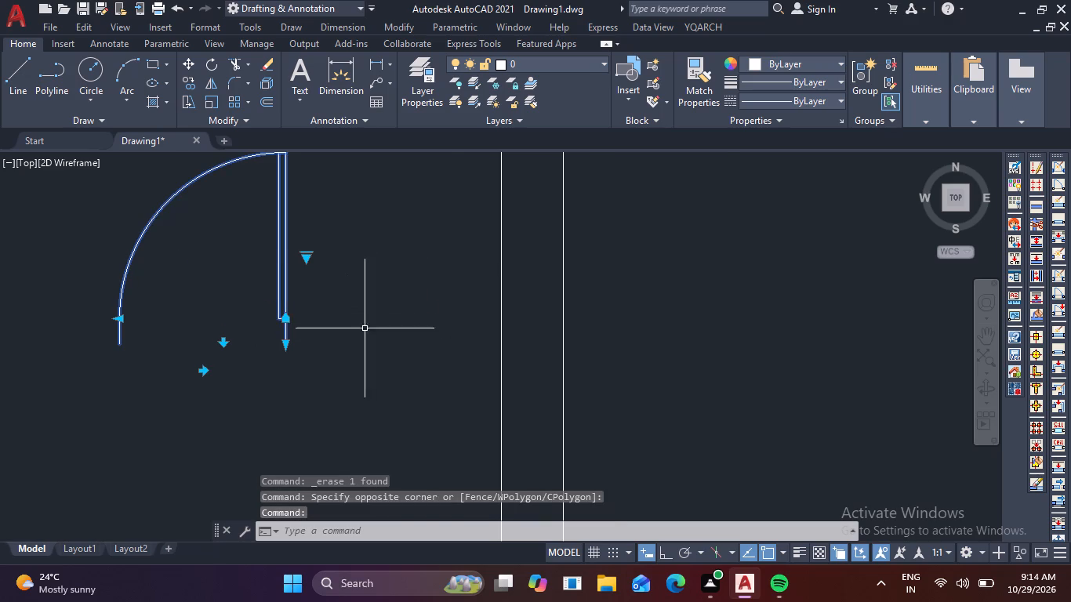
Mirror the spare door block outside the plan about a horizontal line below it, erasing the source block.
scroll(365, 328, "down", 2)
middle_click_drag(364, 328, 358, 278)
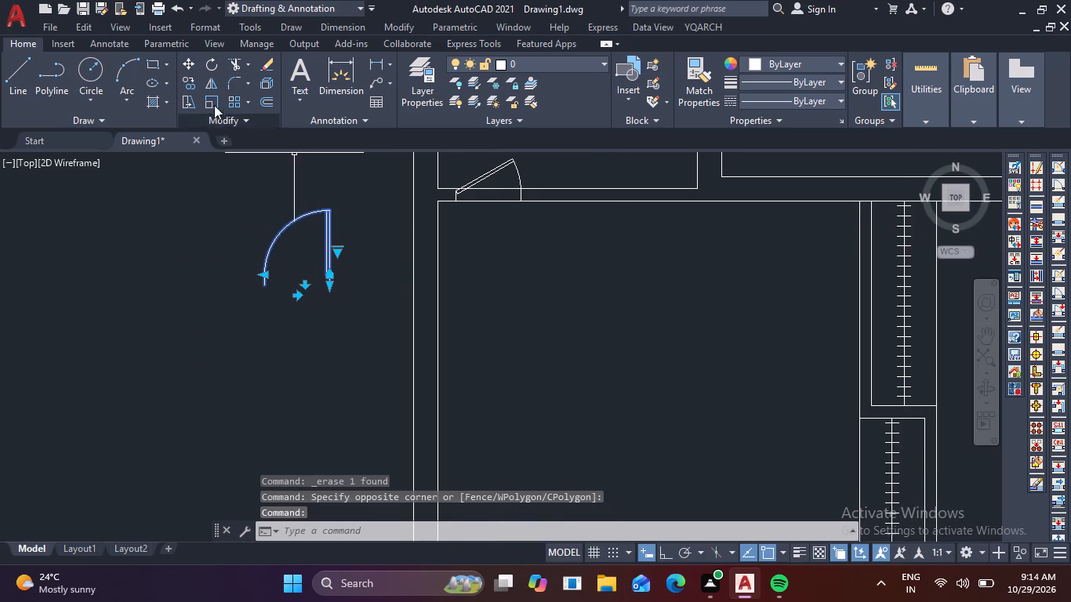
left_click(210, 85)
left_click(352, 301)
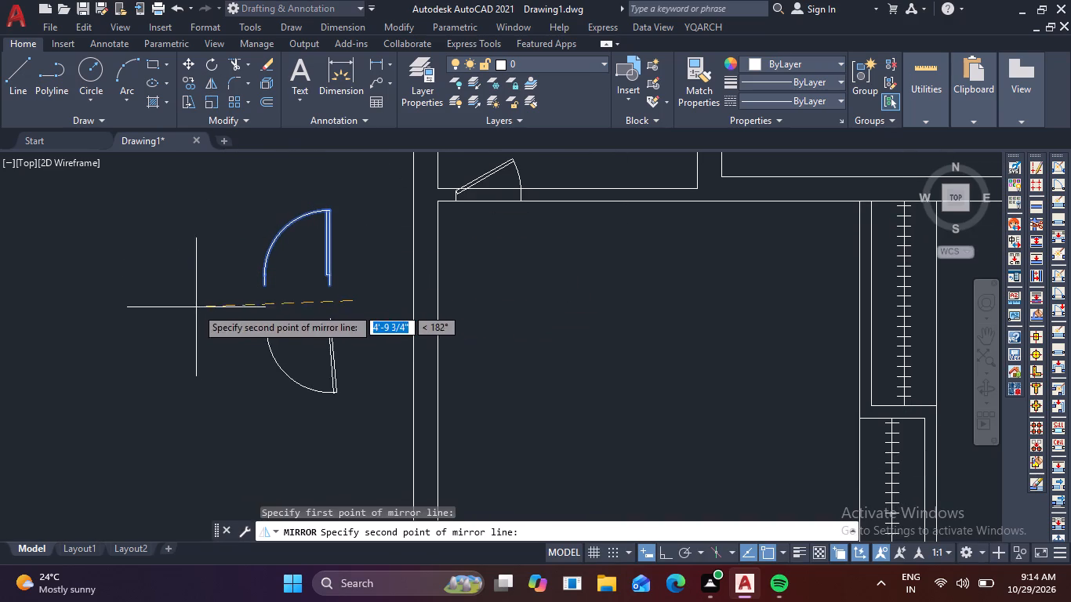
left_click(668, 557)
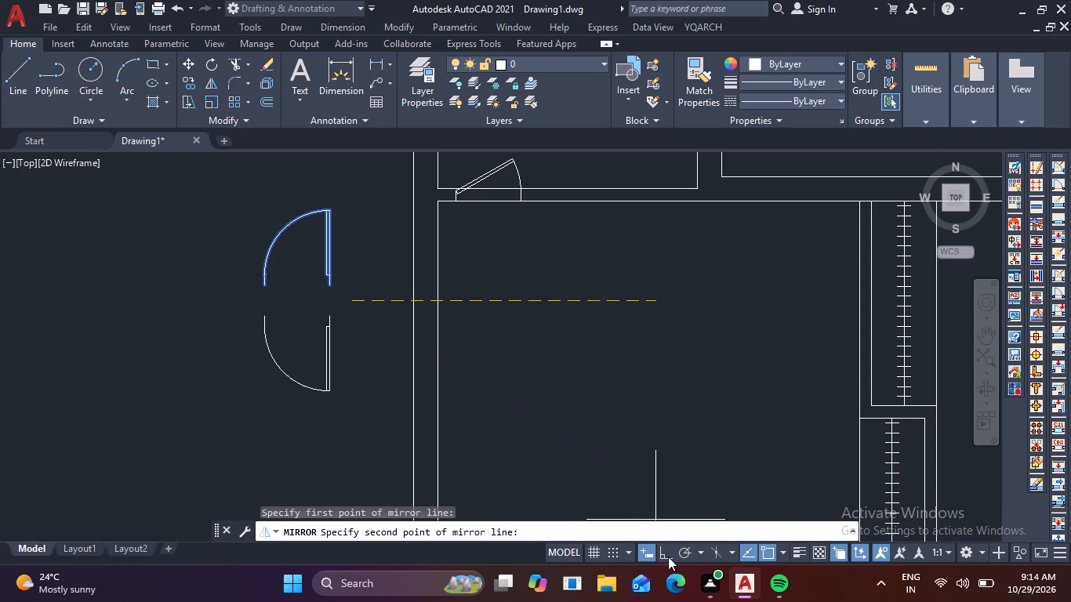
left_click(120, 314)
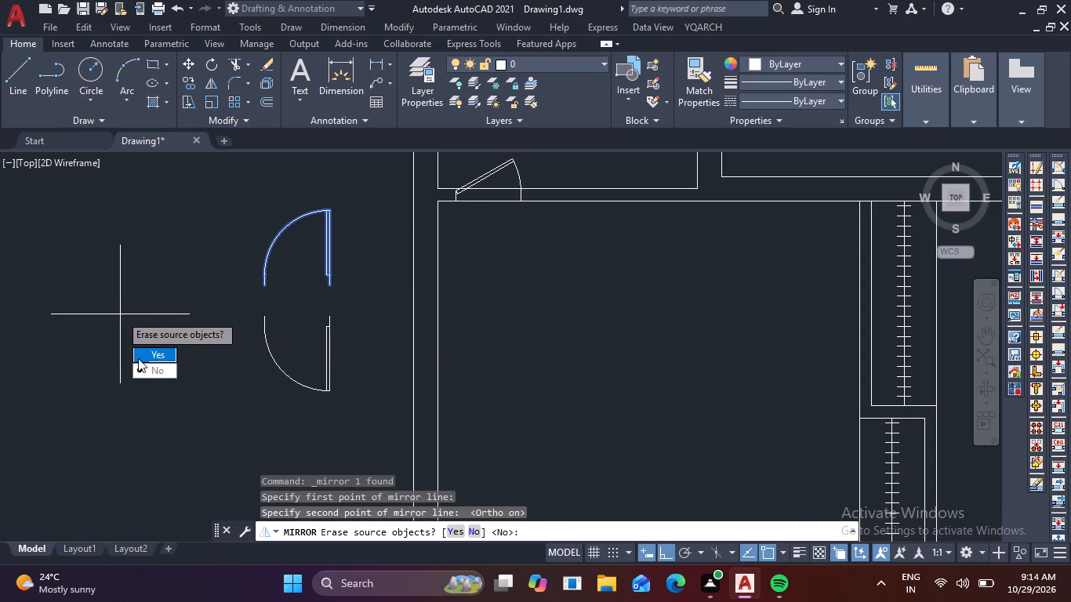
left_click_drag(156, 354, 120, 314)
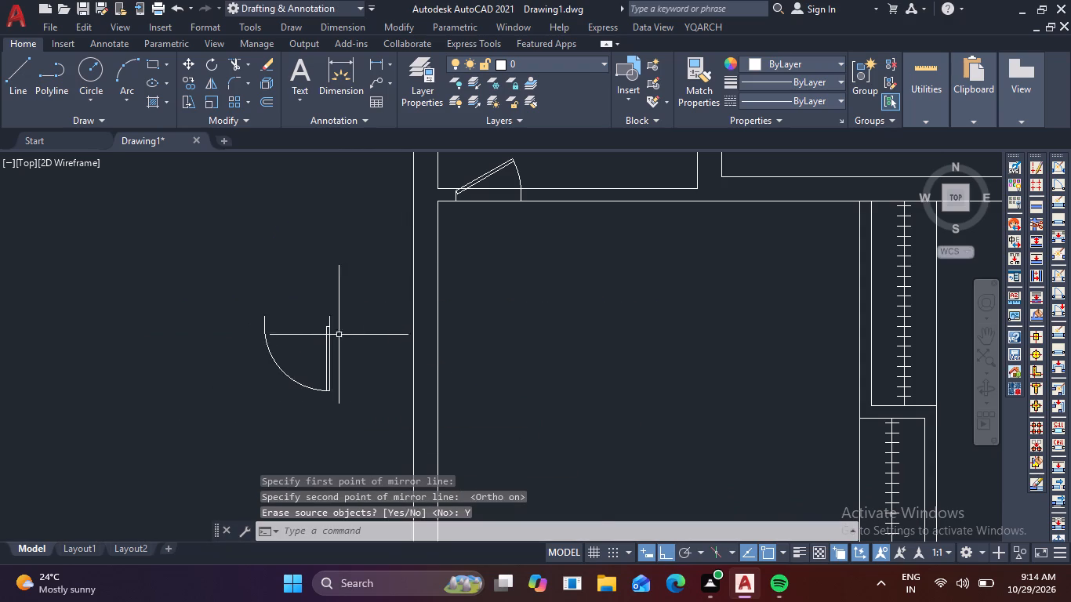
Move the mirrored door block by its hinge-side jamb end onto the upper line of the small lower-right room's top wall, near the right corner.
left_click(333, 335)
left_click(290, 309)
right_click(290, 309)
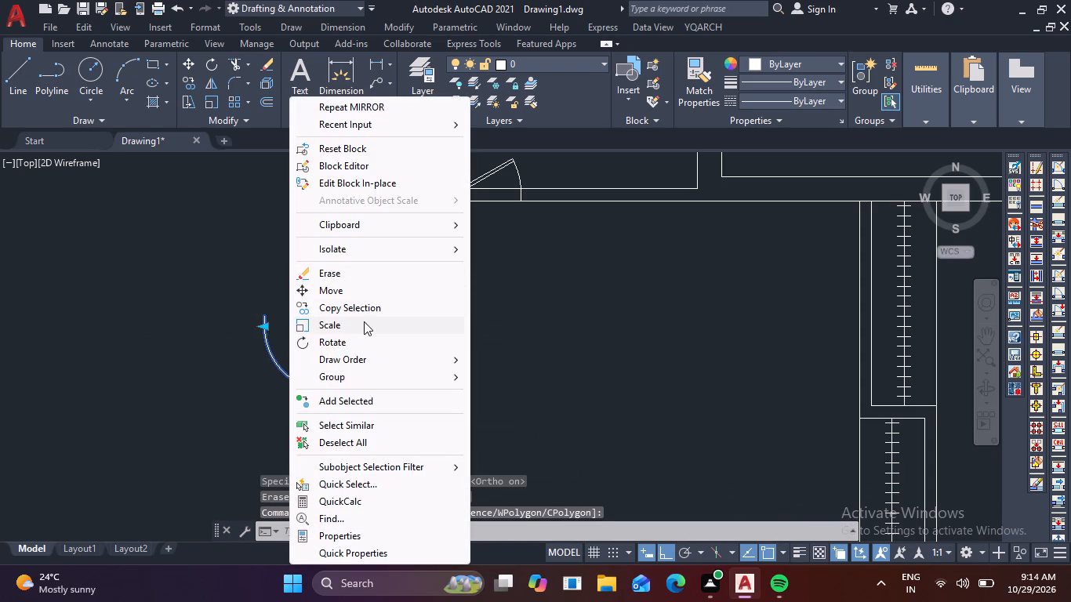
left_click(341, 292)
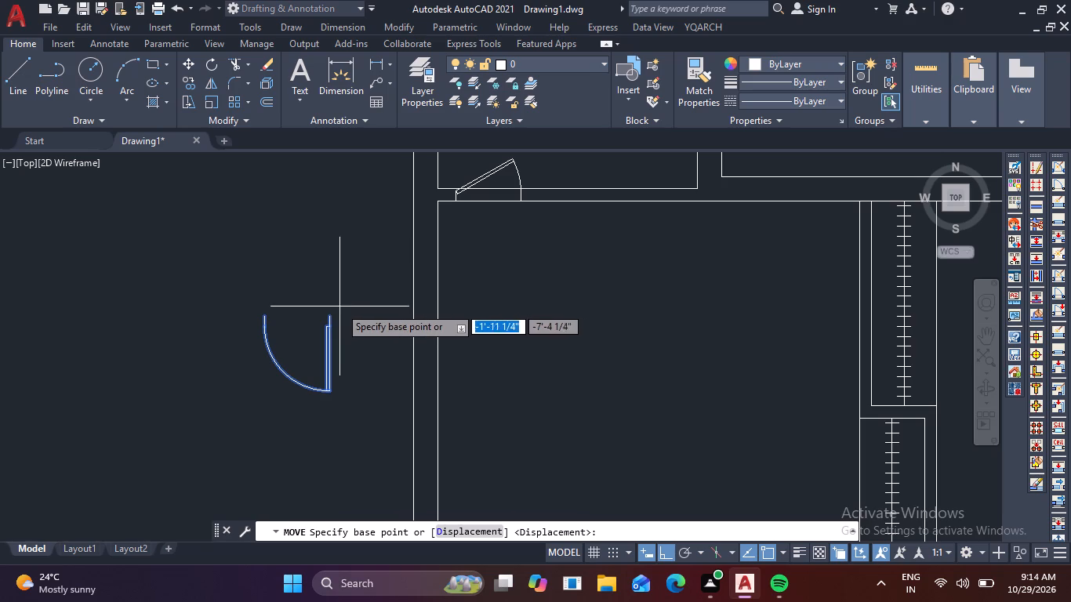
left_click(328, 313)
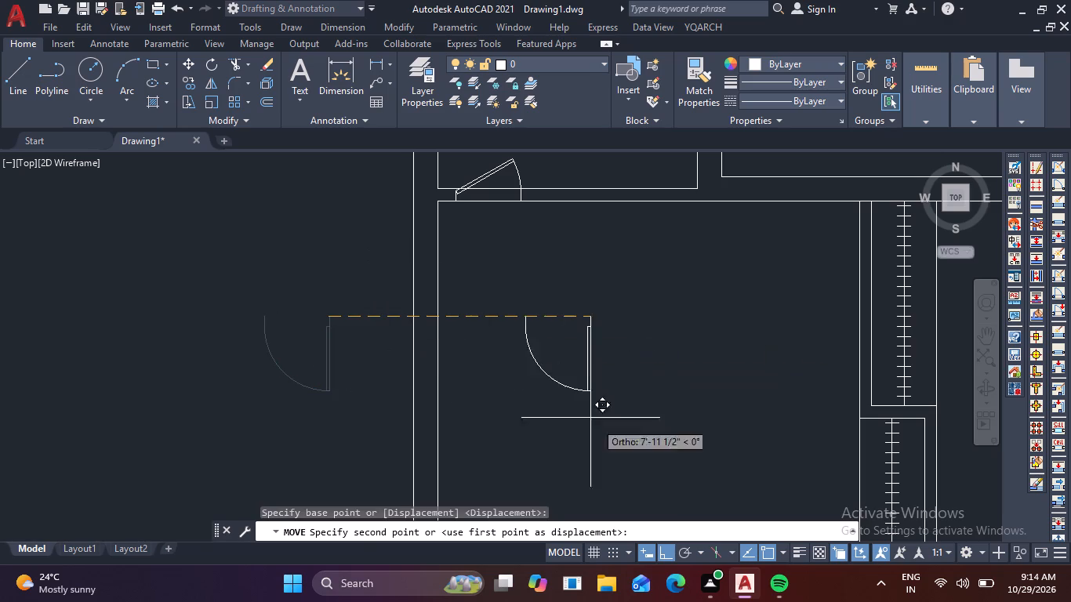
left_click(669, 558)
scroll(711, 411, "down", 3)
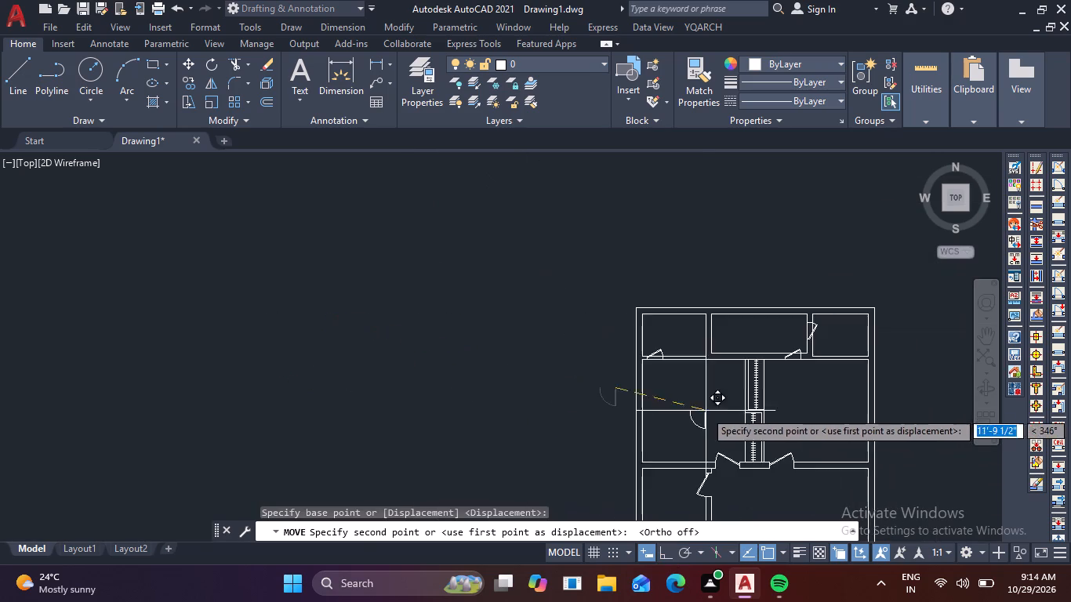
middle_click_drag(692, 408, 399, 222)
middle_click_drag(519, 412, 416, 256)
scroll(448, 319, "up", 3)
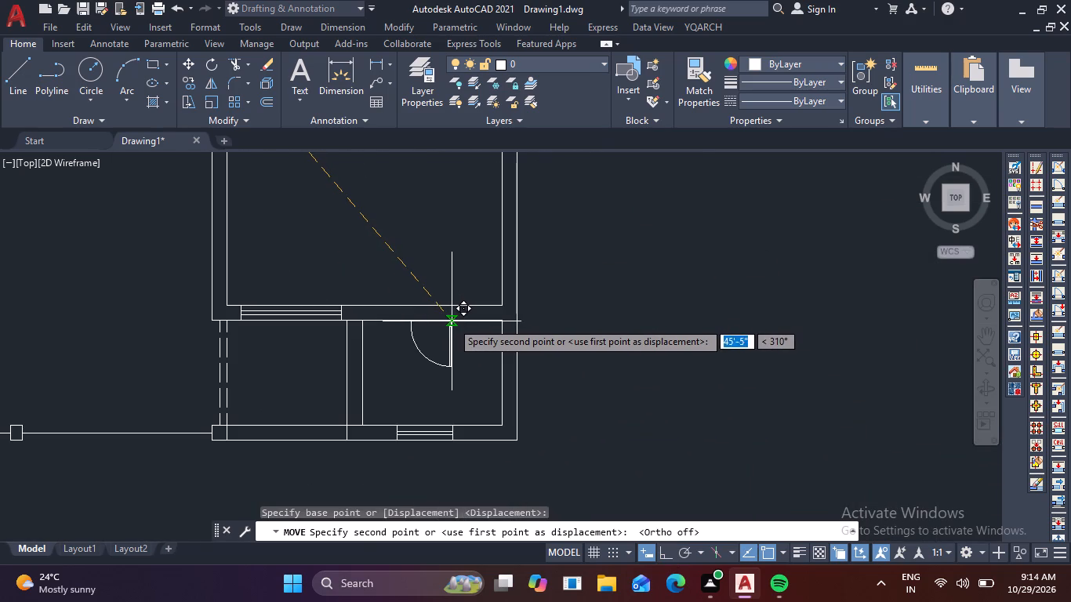
scroll(452, 321, "up", 4)
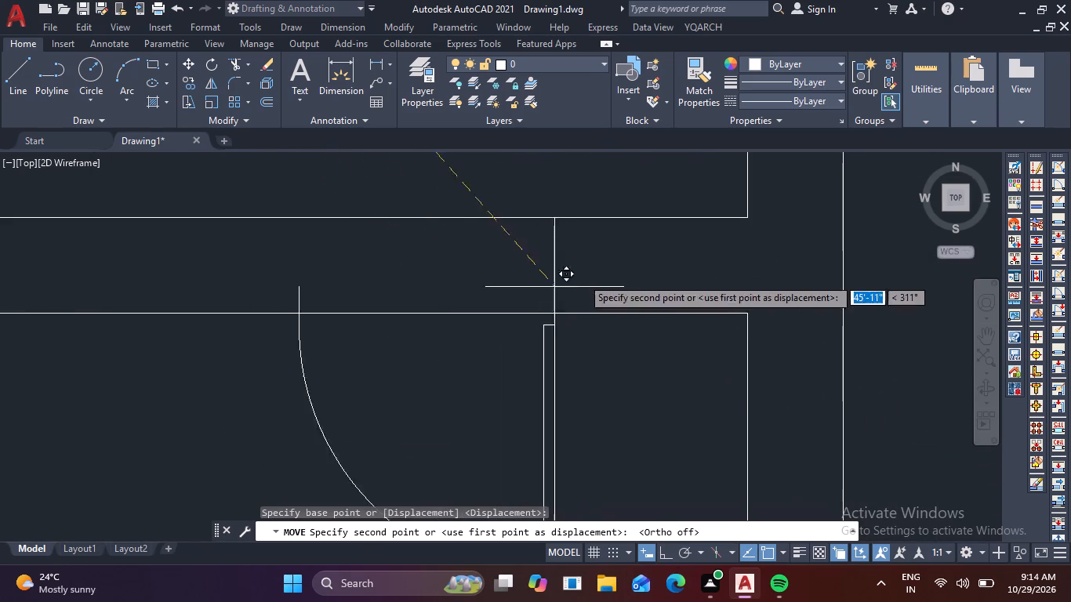
left_click(692, 219)
Trim both wall lines across the new door's opening above the lower-right room, including the leftover piece inside the leaf.
scroll(428, 345, "down", 5)
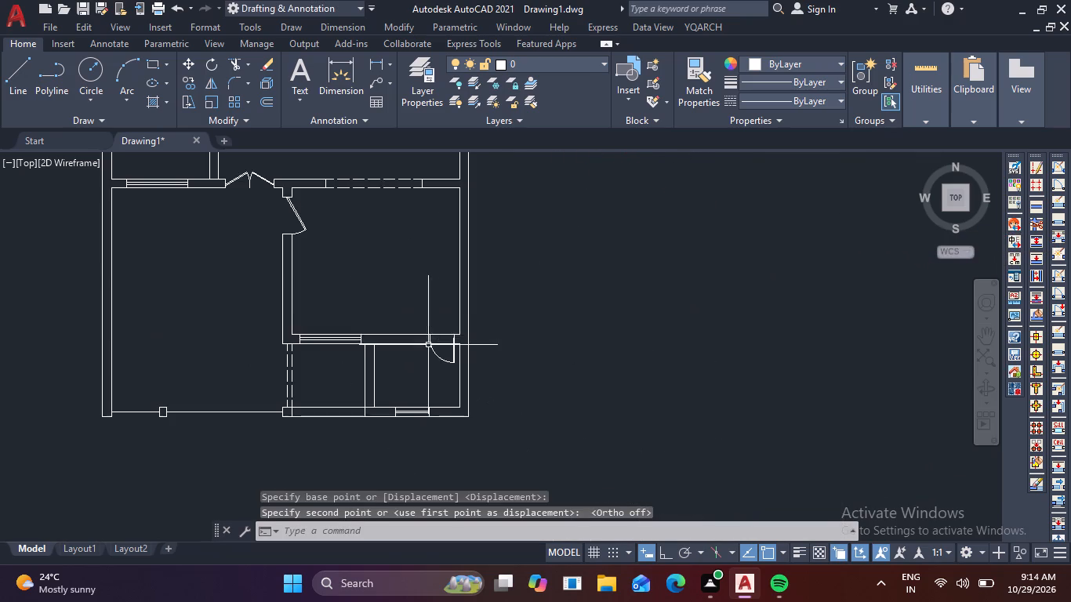
scroll(435, 284, "down", 1)
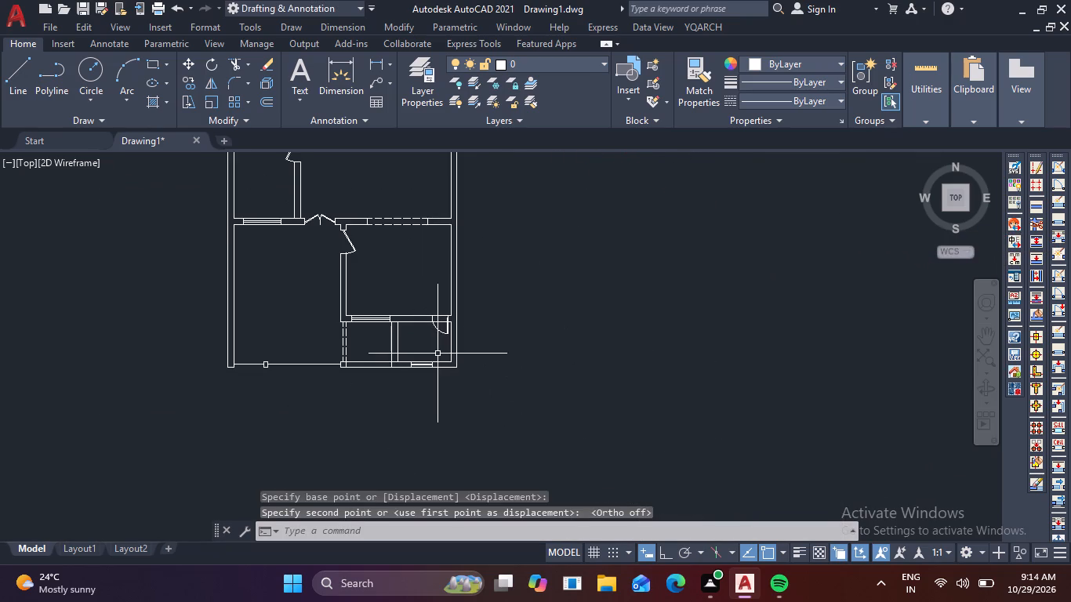
left_click(230, 54)
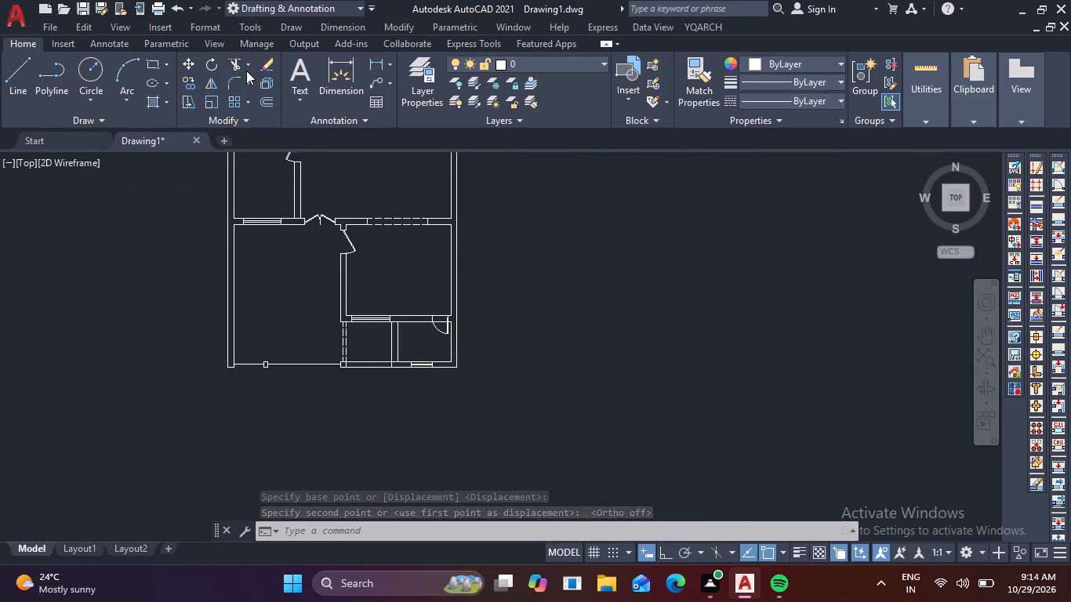
left_click(239, 64)
scroll(359, 342, "up", 5)
middle_click_drag(521, 313, 170, 546)
middle_click_drag(335, 491, 236, 520)
scroll(237, 520, "up", 1)
scroll(567, 325, "up", 2)
scroll(565, 295, "down", 1)
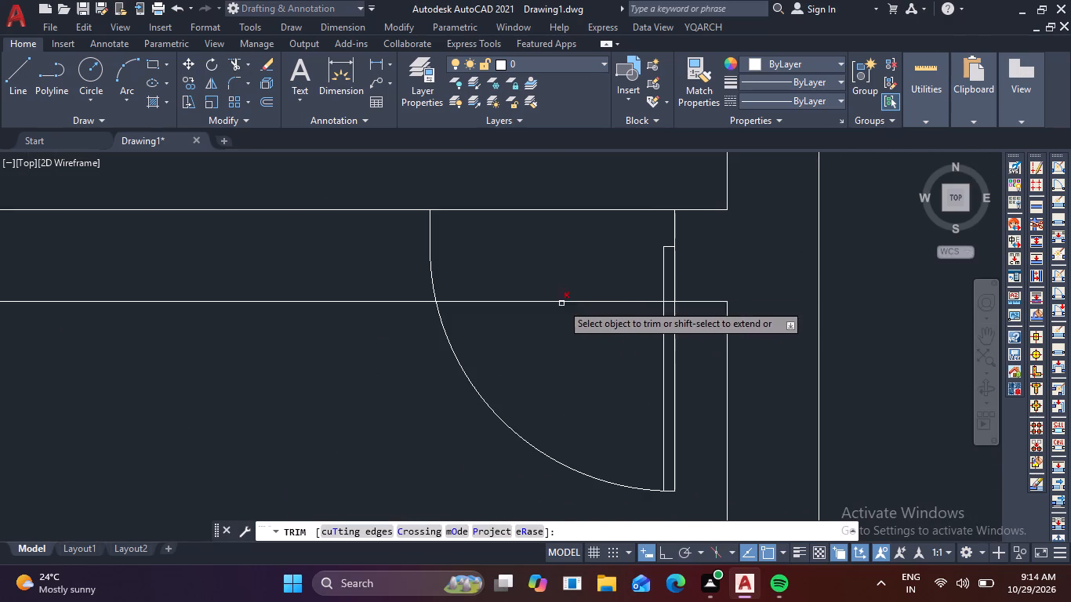
left_click(563, 194)
left_click(584, 328)
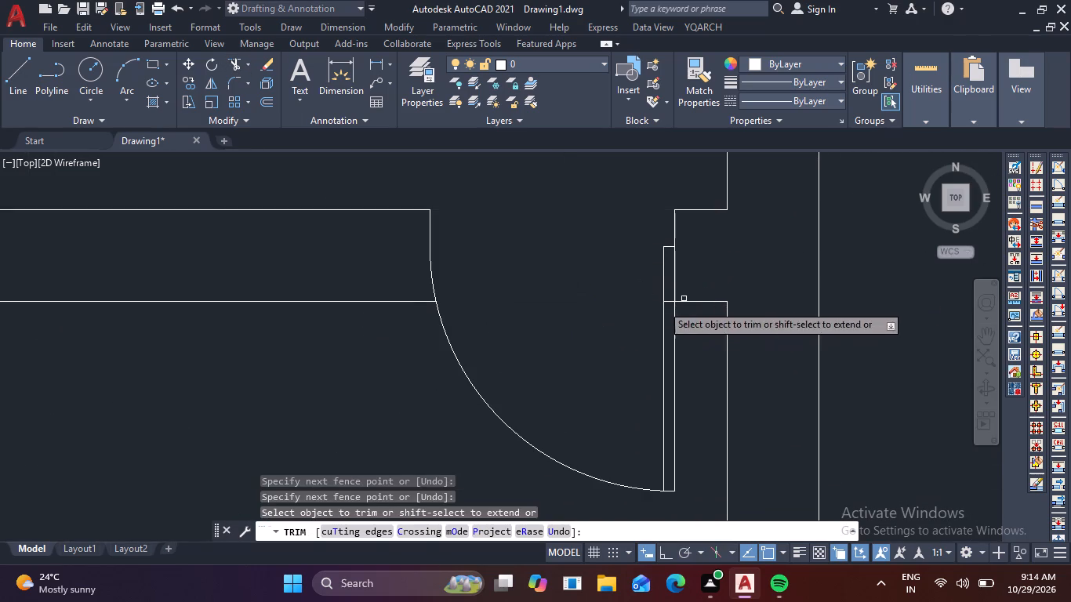
scroll(651, 305, "up", 3)
left_click(710, 270)
left_click(706, 317)
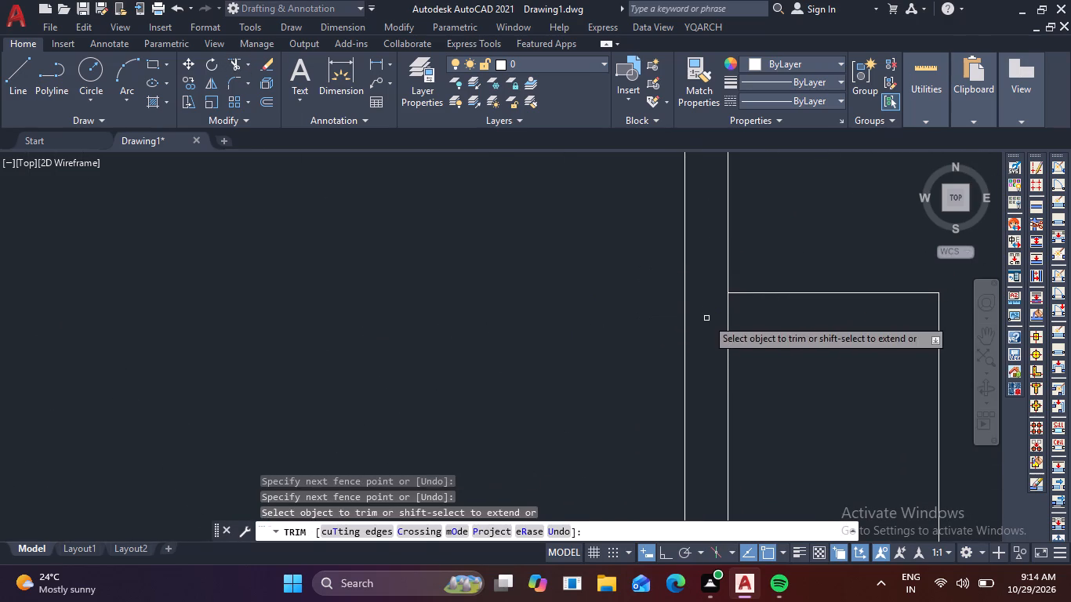
Trim both wall lines across the door opening right of the staircase in the upper horizontal wall, including the piece inside the leaf.
scroll(705, 321, "down", 3)
scroll(597, 311, "down", 2)
scroll(552, 237, "down", 3)
middle_click_drag(510, 194, 534, 413)
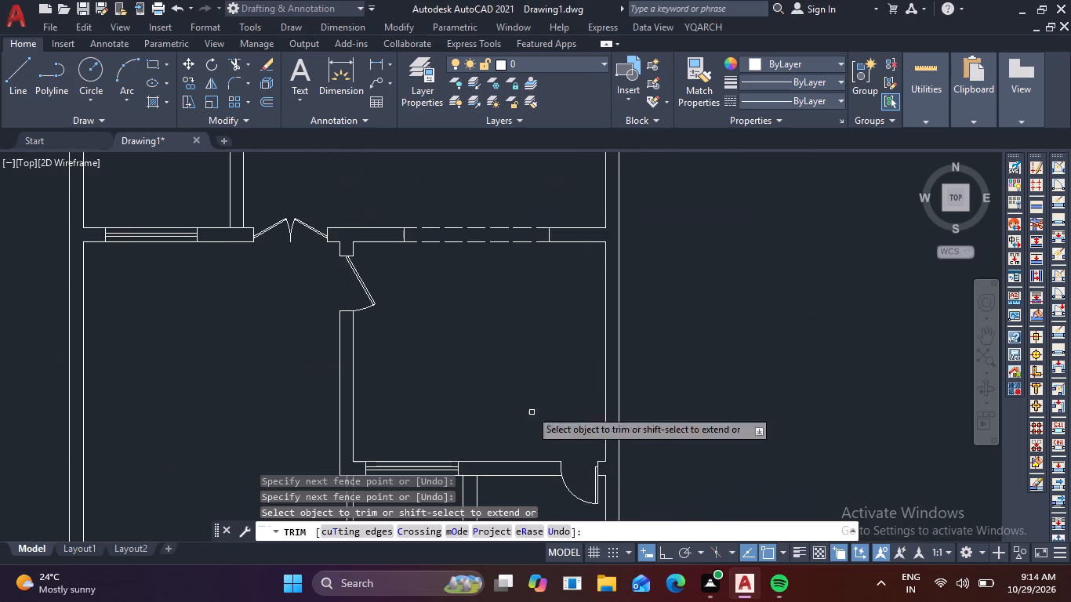
middle_click_drag(404, 288, 439, 438)
middle_click_drag(448, 283, 437, 401)
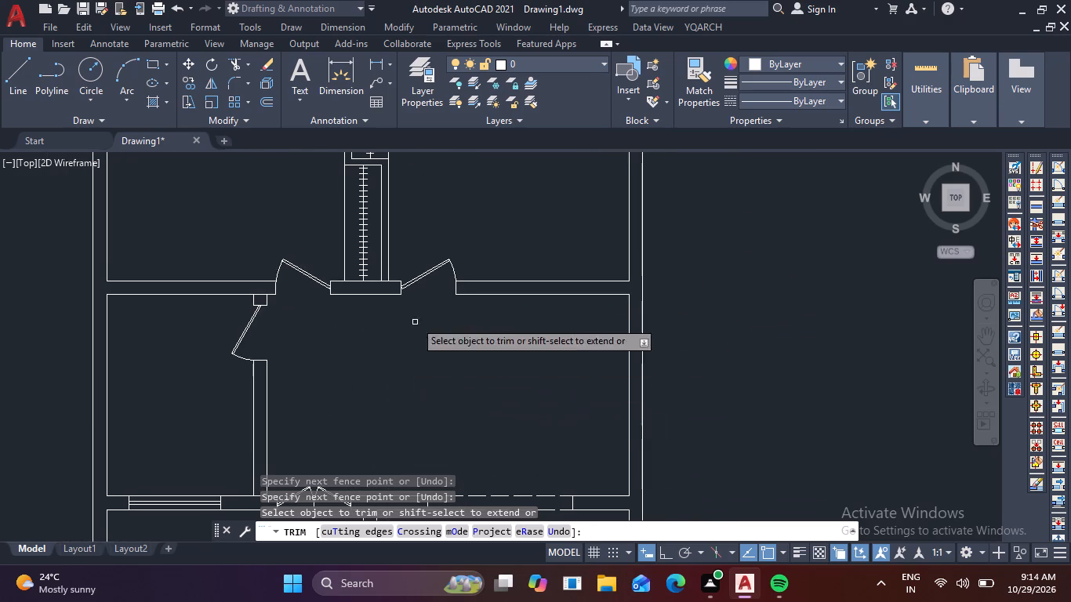
middle_click_drag(465, 212, 470, 382)
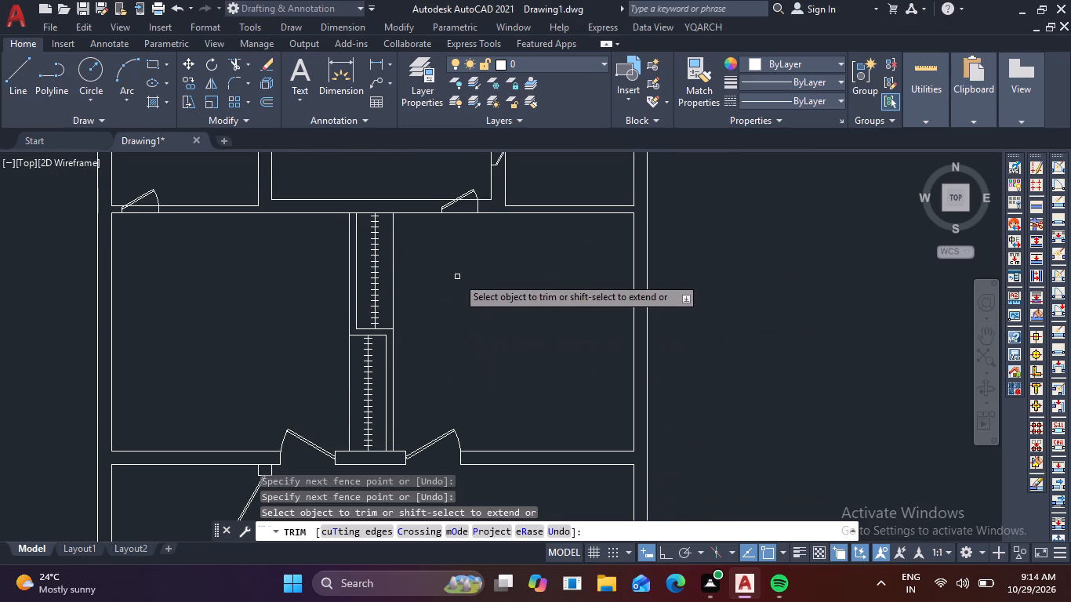
scroll(483, 243, "up", 3)
middle_click_drag(481, 247, 535, 502)
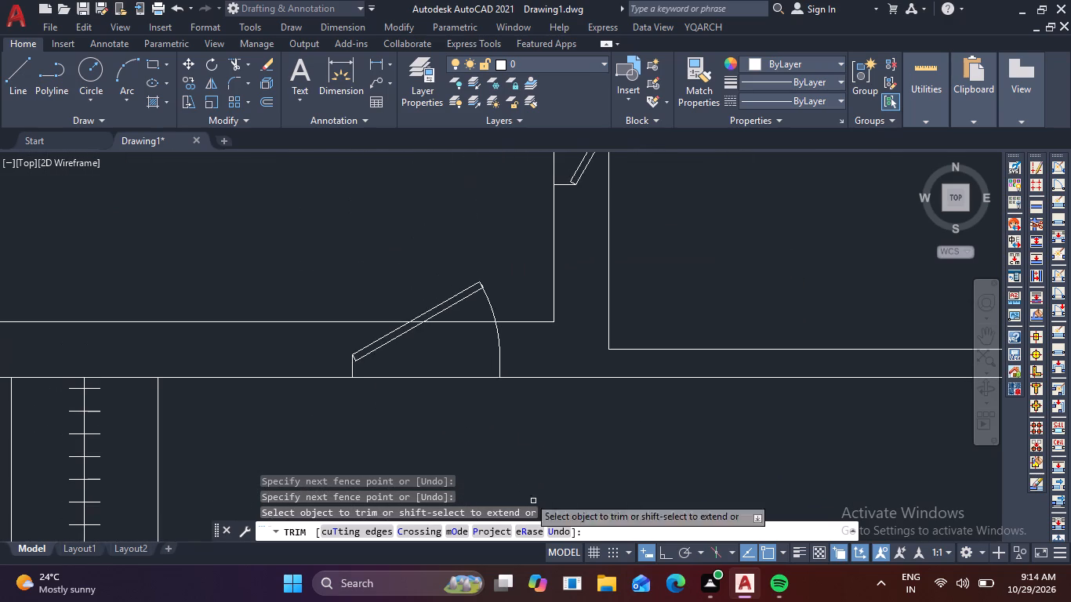
left_click(467, 313)
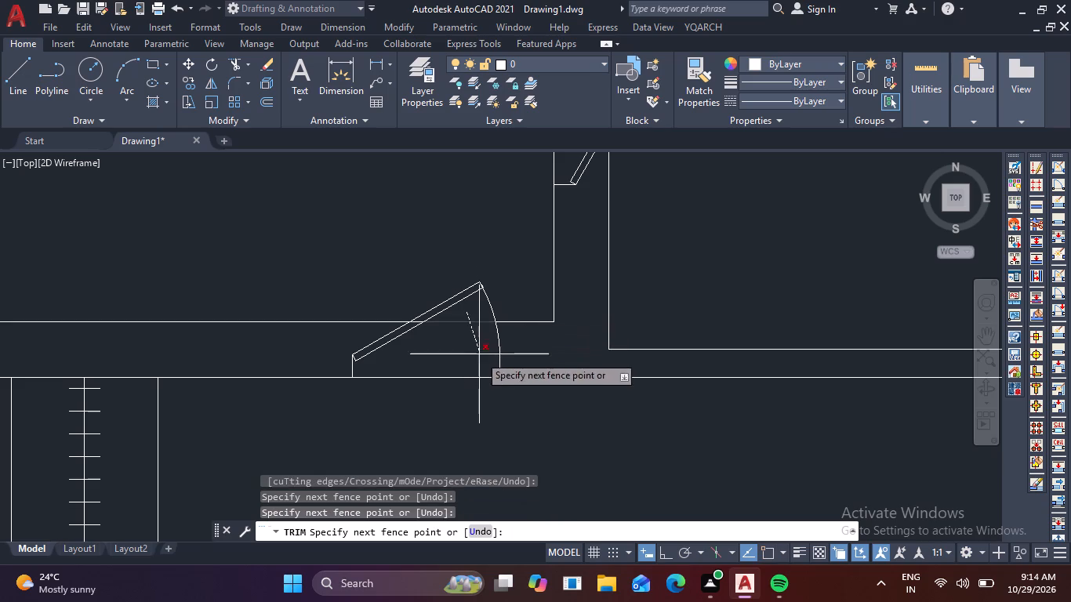
left_click(482, 390)
scroll(418, 324, "up", 3)
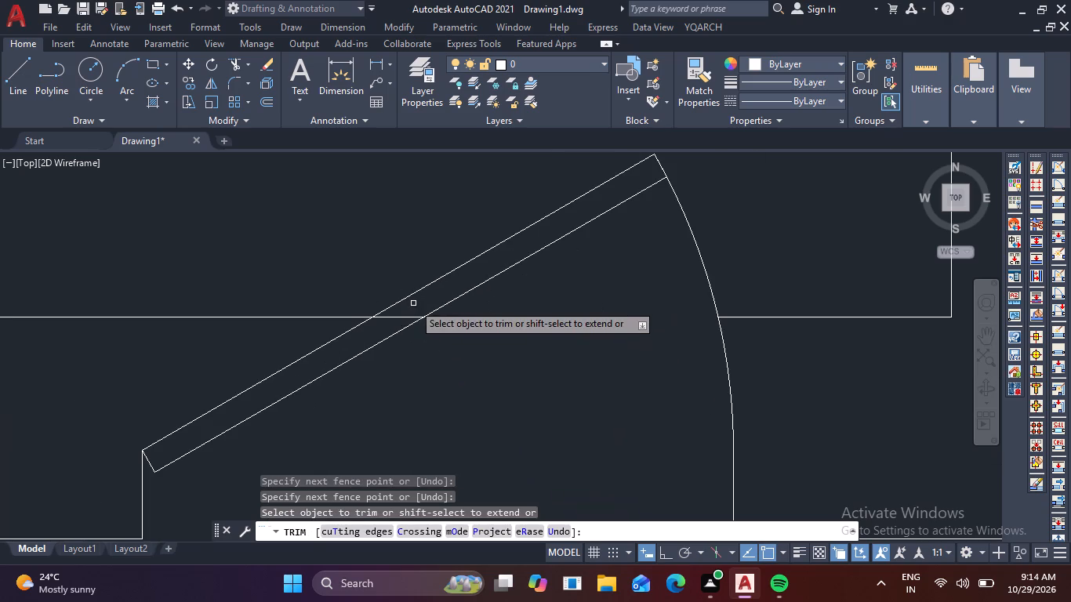
scroll(416, 308, "up", 3)
left_click(416, 308)
left_click(347, 356)
Trim both lines of the vertical wall at the upper-right room's door, including the leftover piece inside its leaf.
scroll(347, 356, "down", 5)
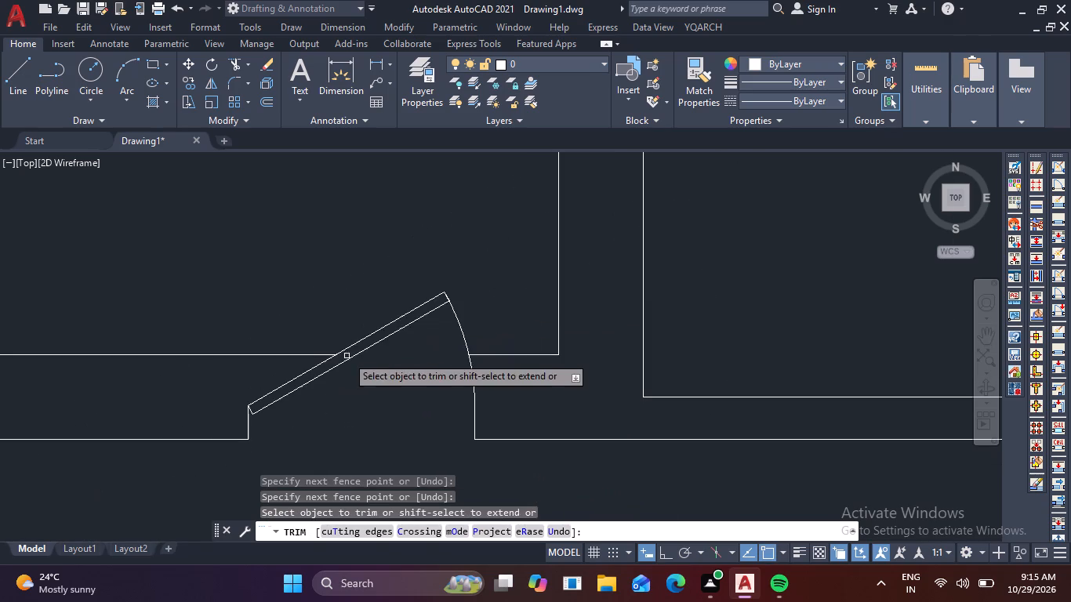
middle_click_drag(448, 209, 156, 447)
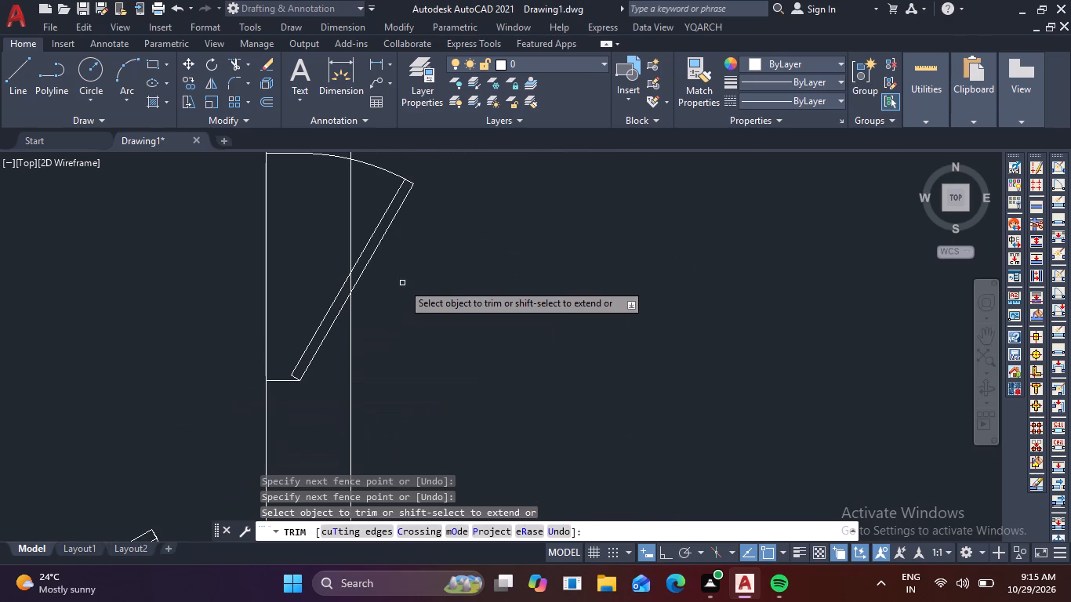
middle_click_drag(364, 207, 423, 298)
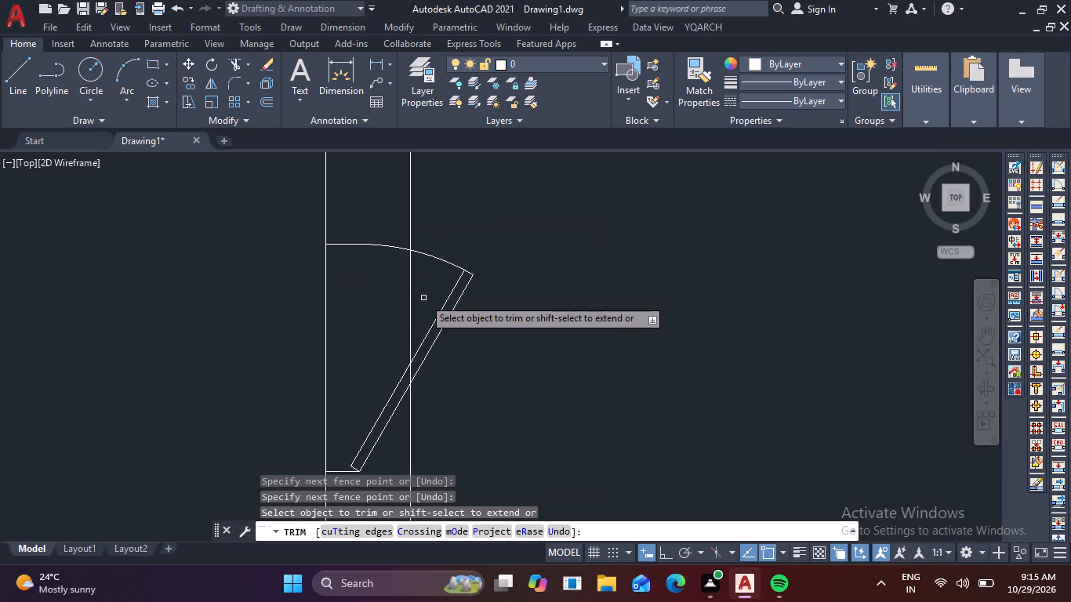
scroll(423, 298, "down", 1)
left_click(423, 298)
left_click(339, 310)
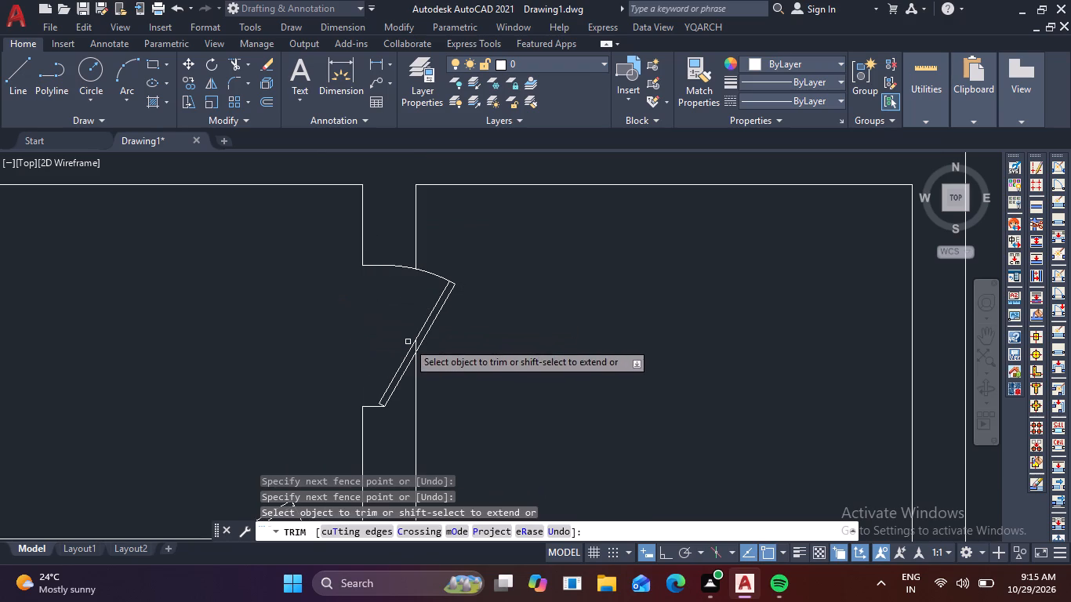
scroll(408, 342, "up", 4)
left_click(449, 324)
left_click(411, 375)
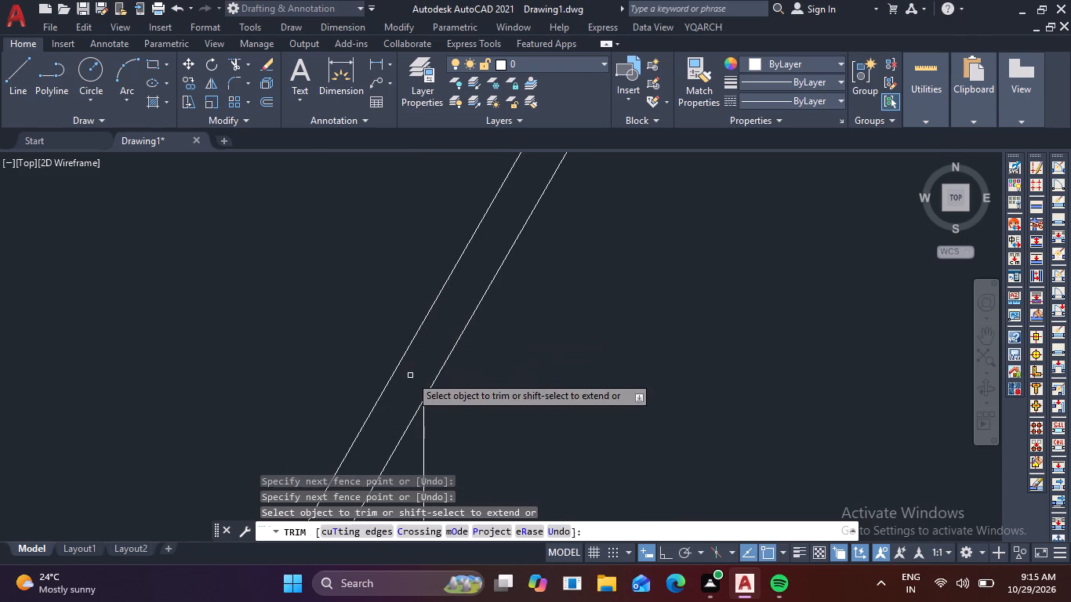
Trim both wall lines across the upper-left room's door opening and the leftover piece inside its leaf, then end trimming.
scroll(410, 375, "down", 6)
middle_click_drag(329, 378, 462, 317)
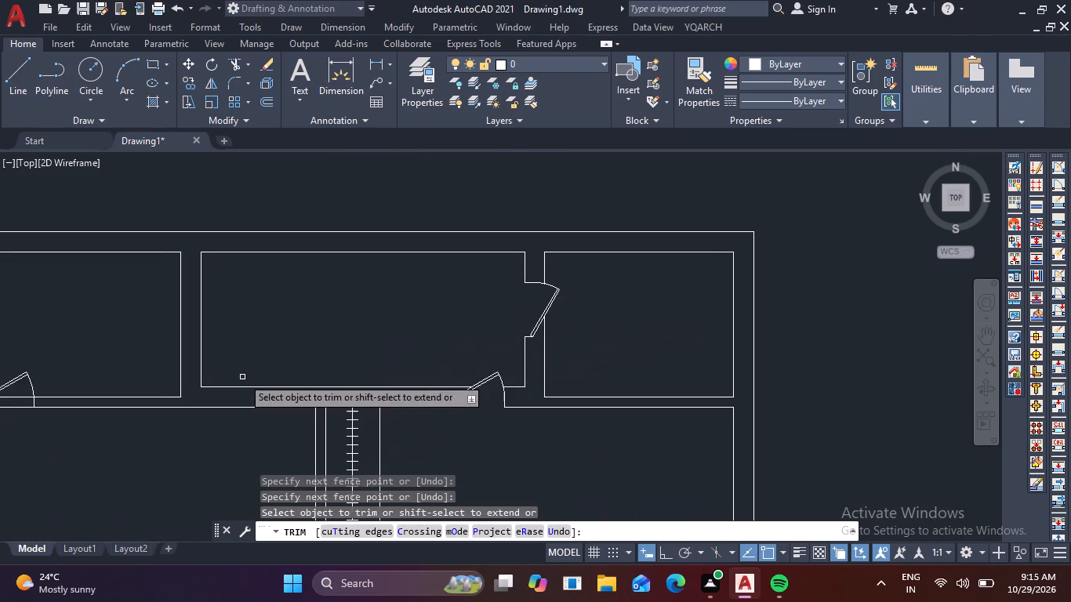
middle_click_drag(242, 377, 363, 339)
middle_click_drag(147, 391, 200, 408)
scroll(167, 387, "up", 2)
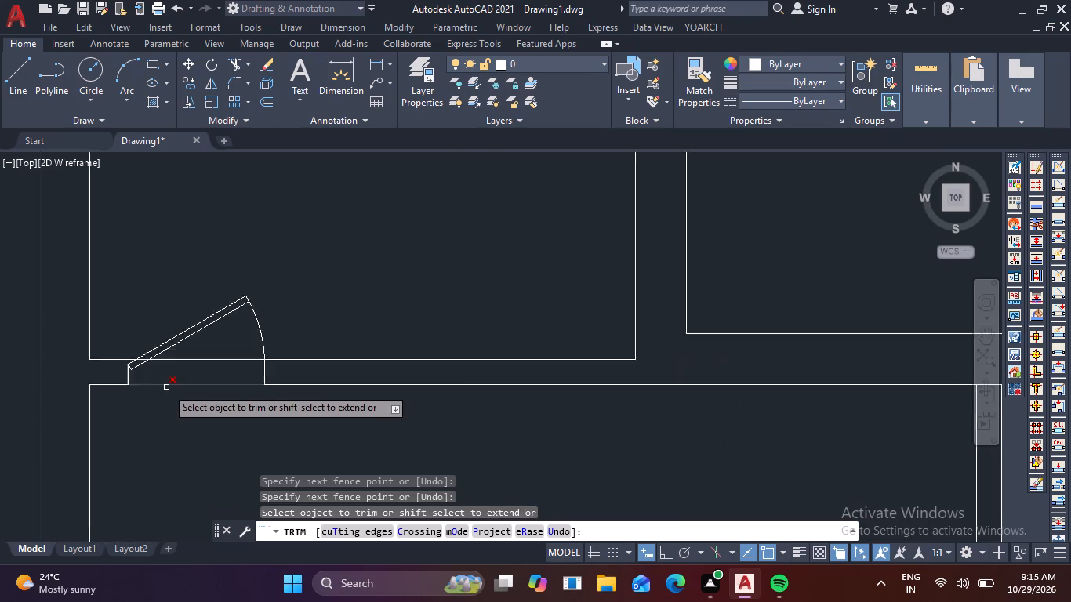
scroll(166, 387, "up", 2)
left_click(262, 318)
left_click(241, 411)
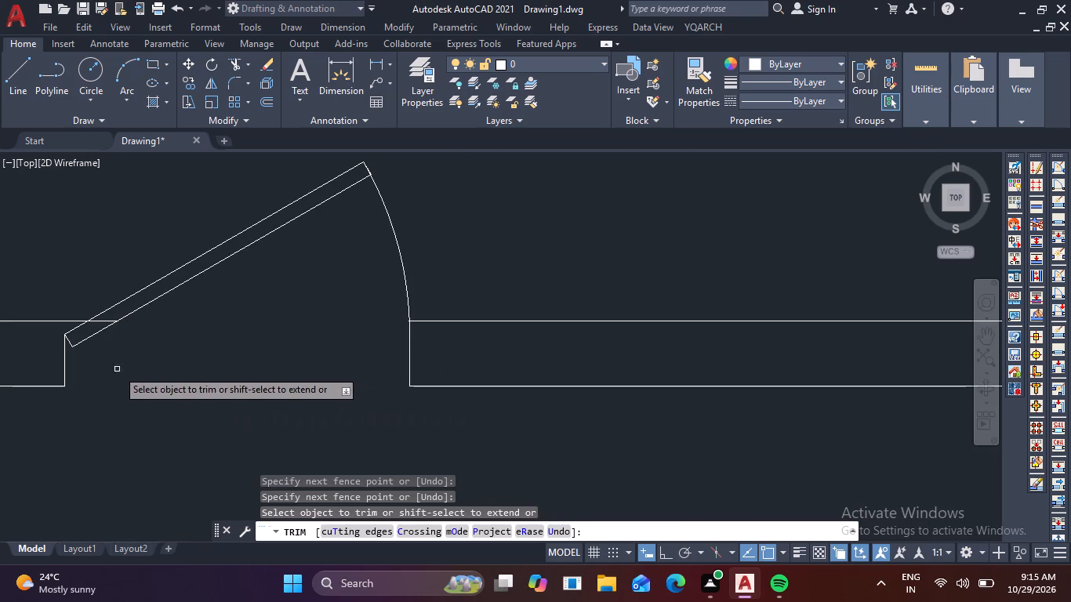
scroll(93, 328, "up", 3)
left_click(163, 284)
left_click(129, 314)
scroll(132, 314, "down", 4)
scroll(508, 228, "down", 3)
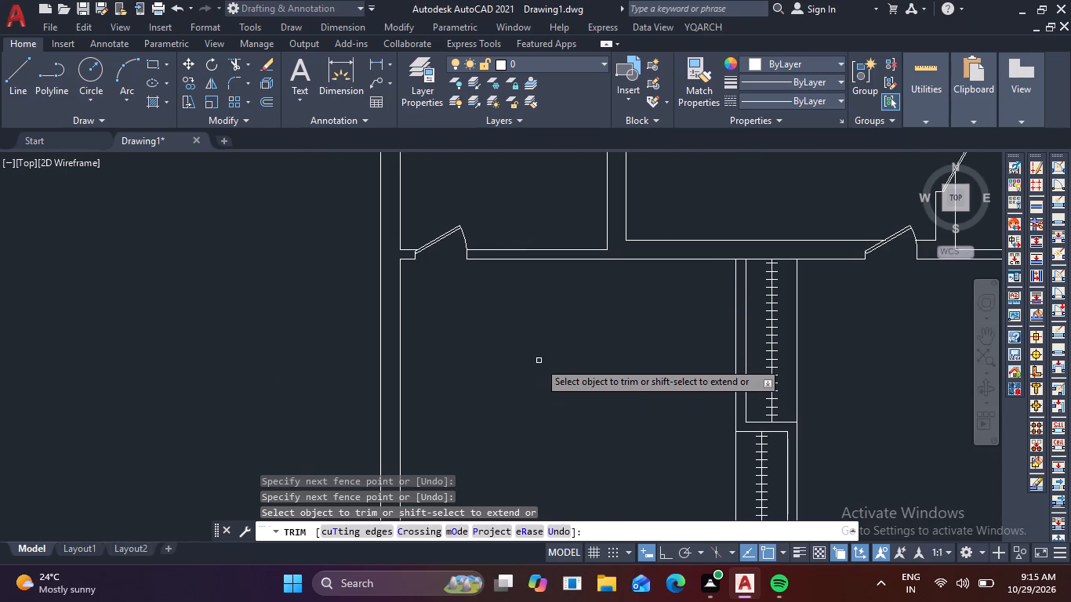
key("Escape")
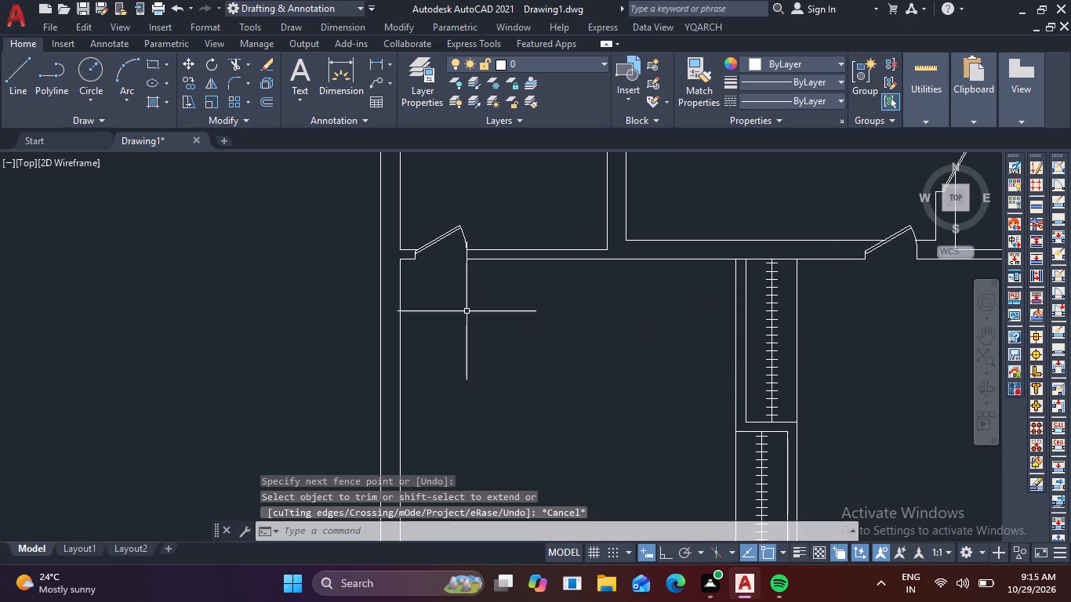
Draw a vertical line about 1" long from the upper-left room's door hinge corner to the upper wall line, closing the wall end.
scroll(416, 267, "up", 4)
scroll(374, 212, "up", 1)
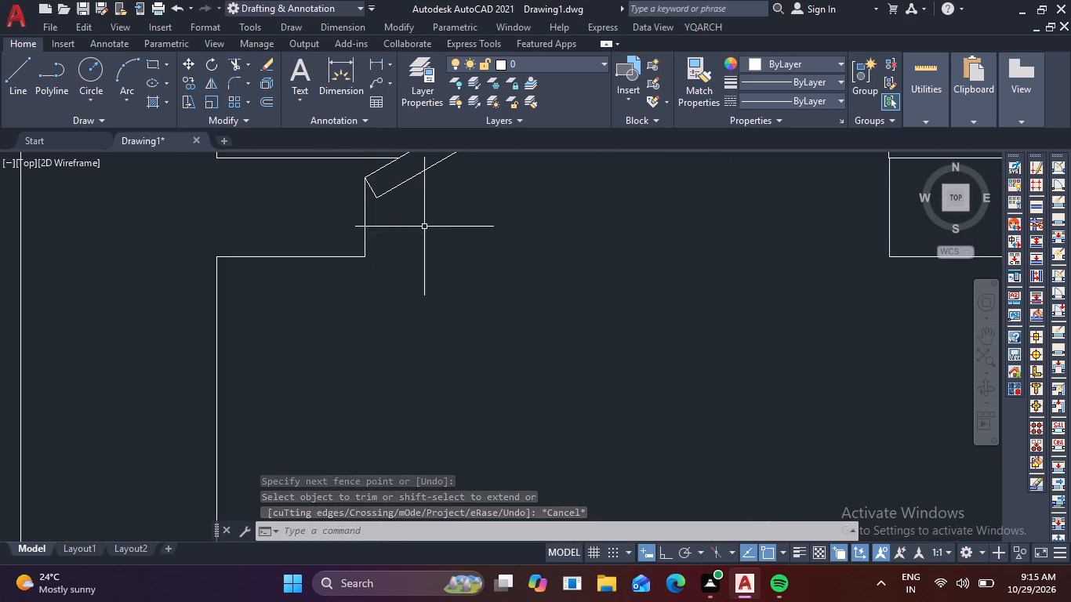
middle_click_drag(454, 234, 469, 361)
scroll(463, 241, "up", 1)
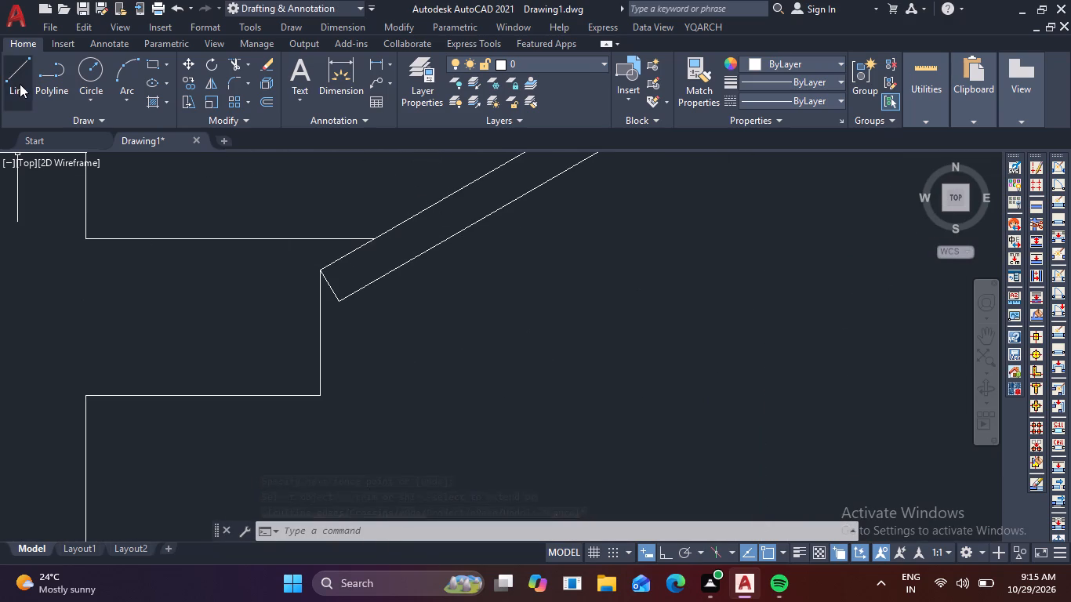
left_click(20, 84)
middle_click_drag(398, 320, 401, 429)
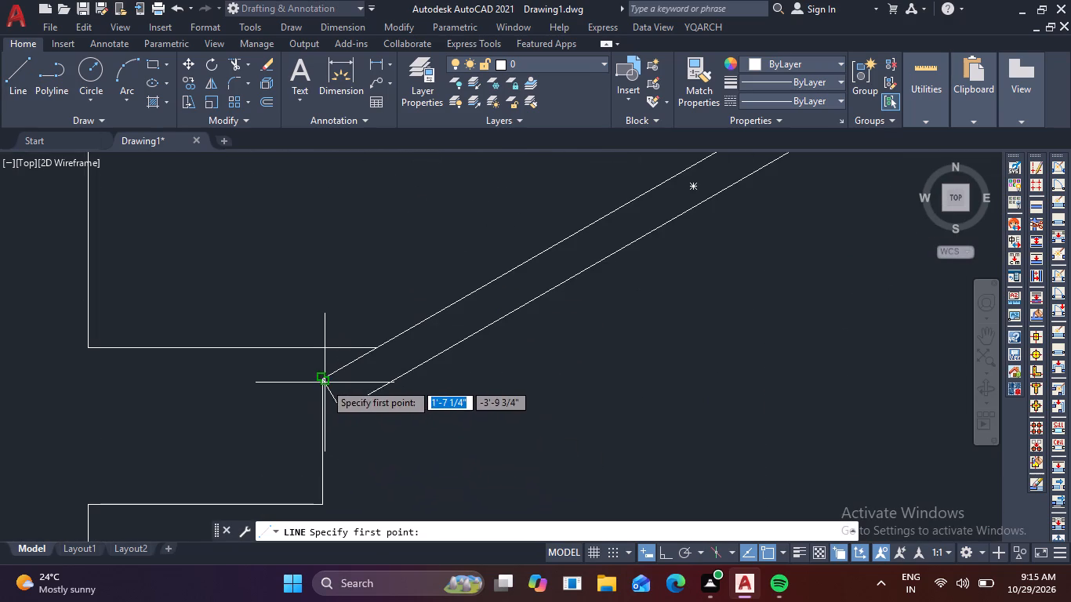
left_click(320, 381)
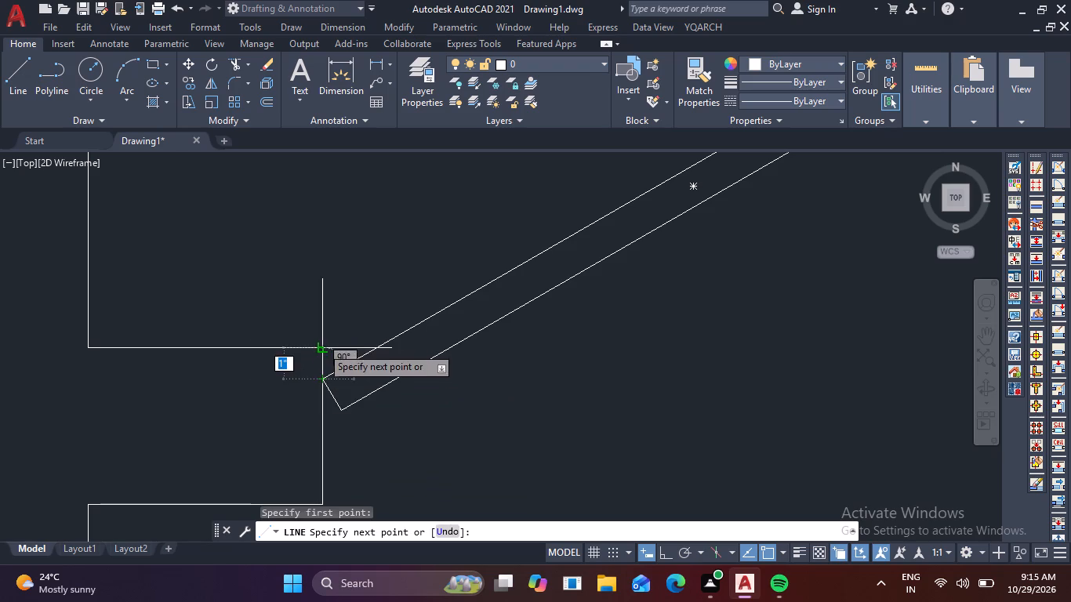
left_click(324, 346)
right_click(333, 368)
left_click(383, 399)
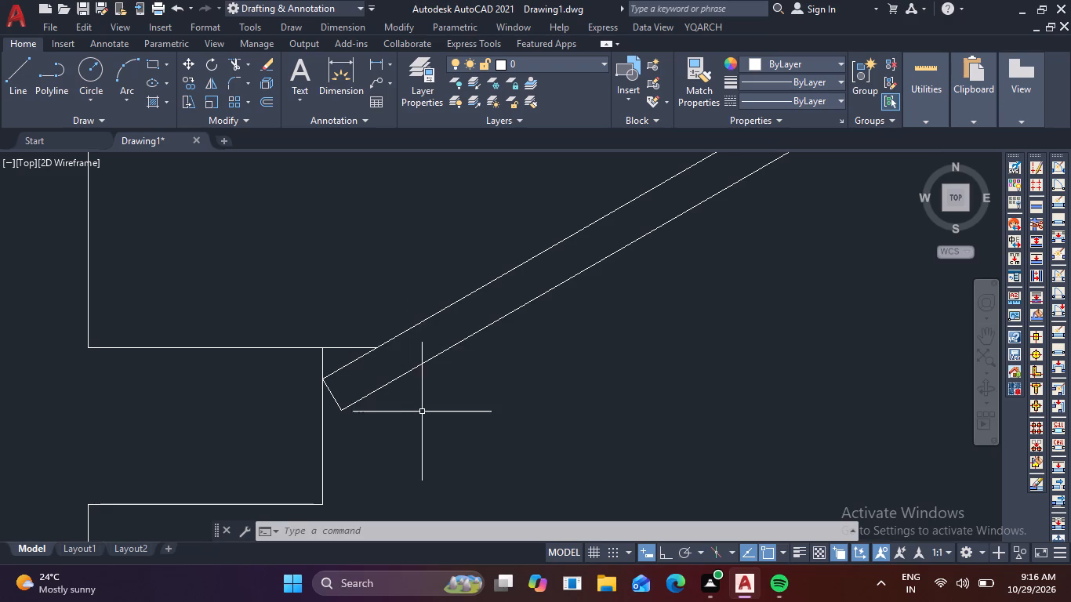
Trim the leftover upper wall line between the new end line and the upper-left room's door leaf.
left_click(230, 57)
left_click(353, 350)
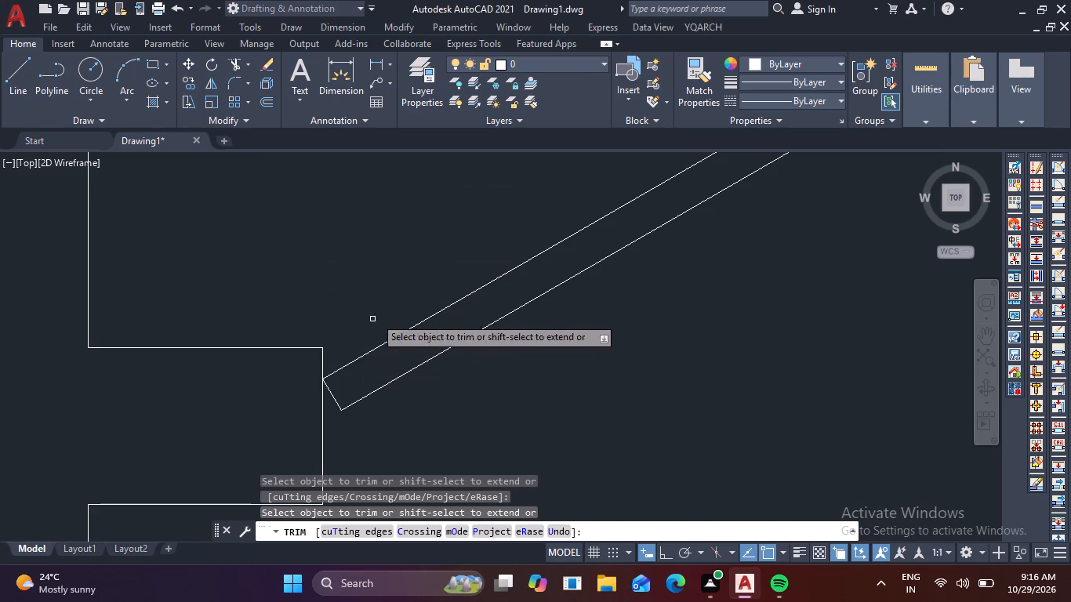
scroll(462, 317, "down", 4)
right_click(442, 180)
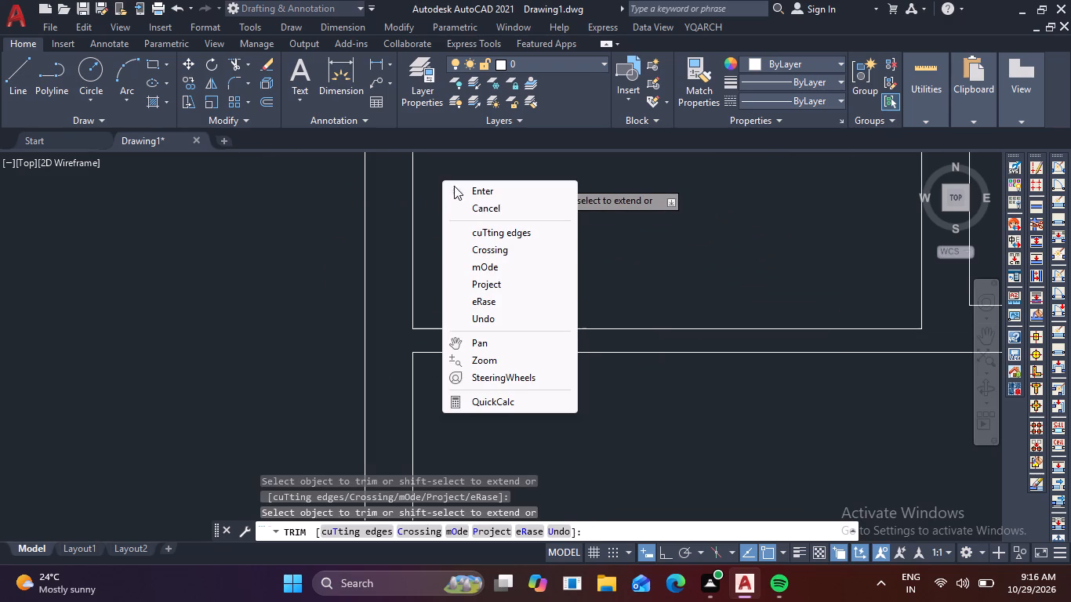
left_click(517, 215)
Close the wall end at the door right of the staircase with a vertical line from its hinge corner to the upper wall line.
scroll(530, 239, "down", 2)
middle_click_drag(538, 241, 405, 281)
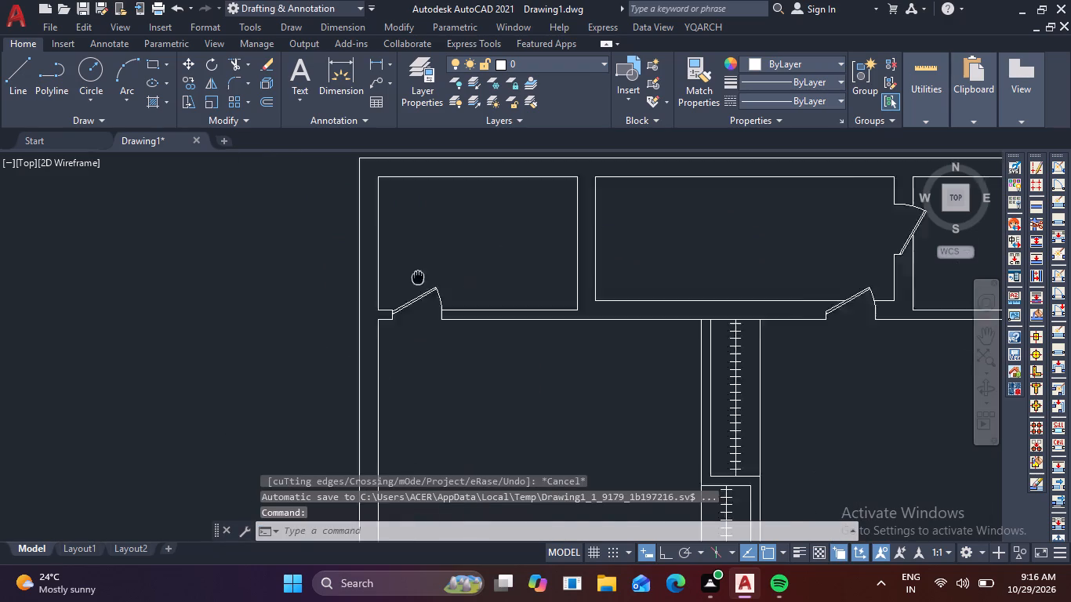
middle_click_drag(405, 281, 274, 291)
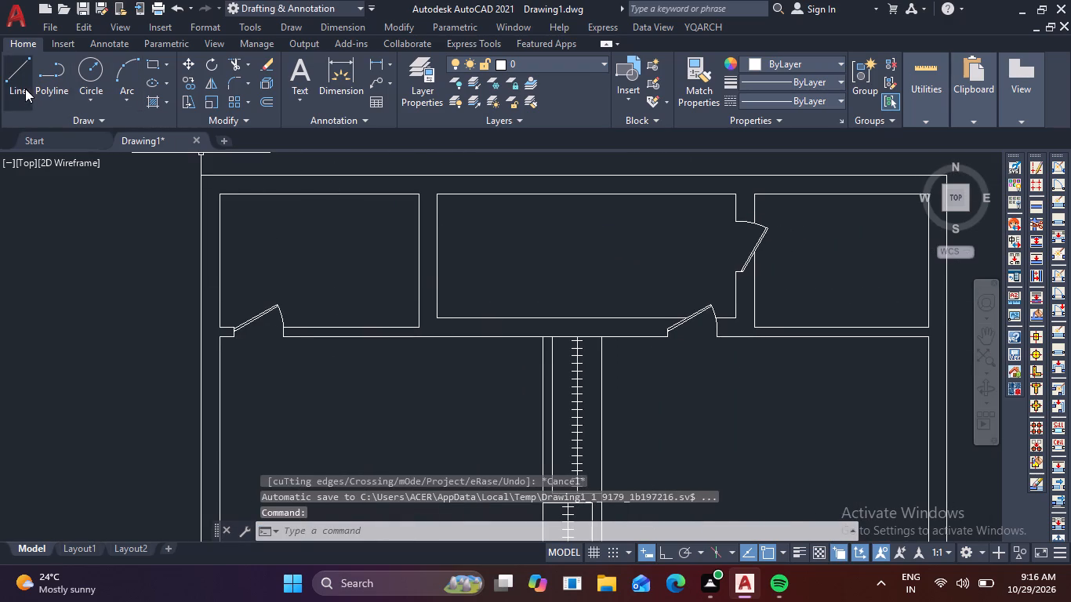
left_click(11, 80)
scroll(700, 335, "up", 3)
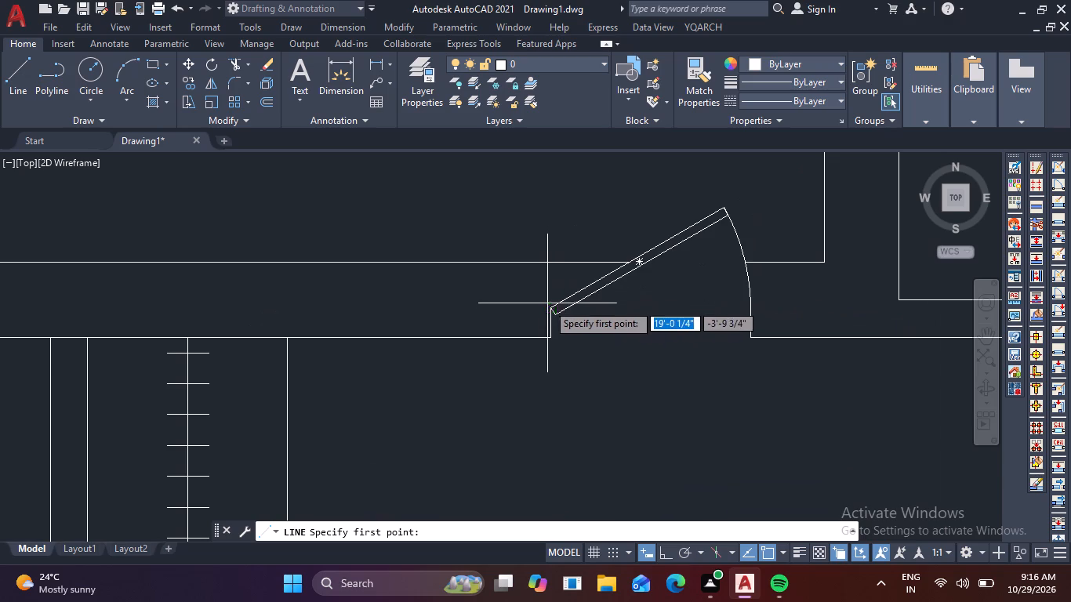
scroll(551, 304, "up", 3)
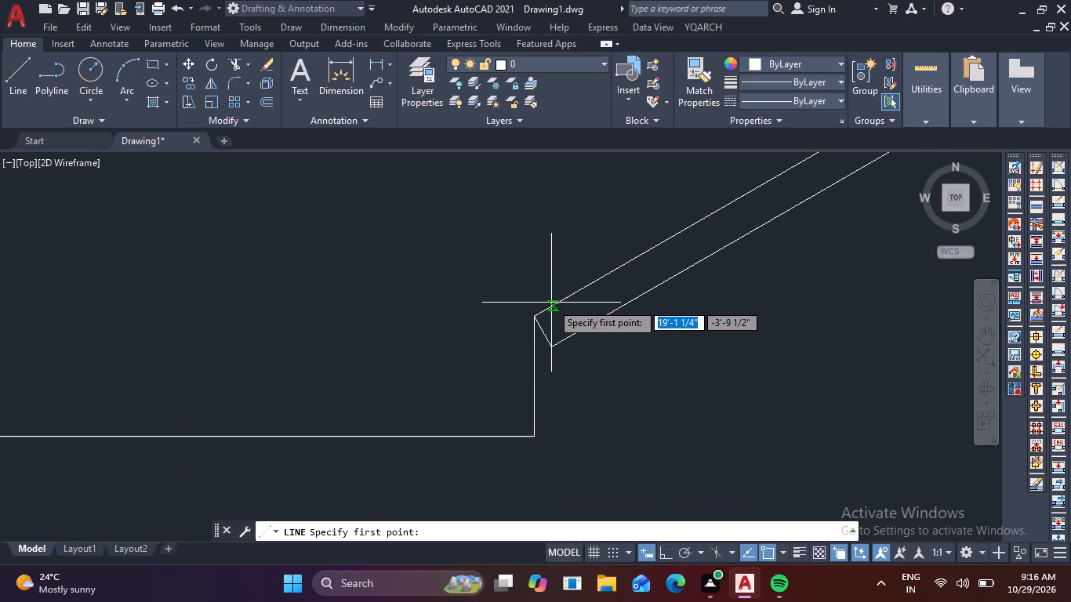
left_click(532, 320)
middle_click_drag(518, 227, 514, 394)
left_click(525, 301)
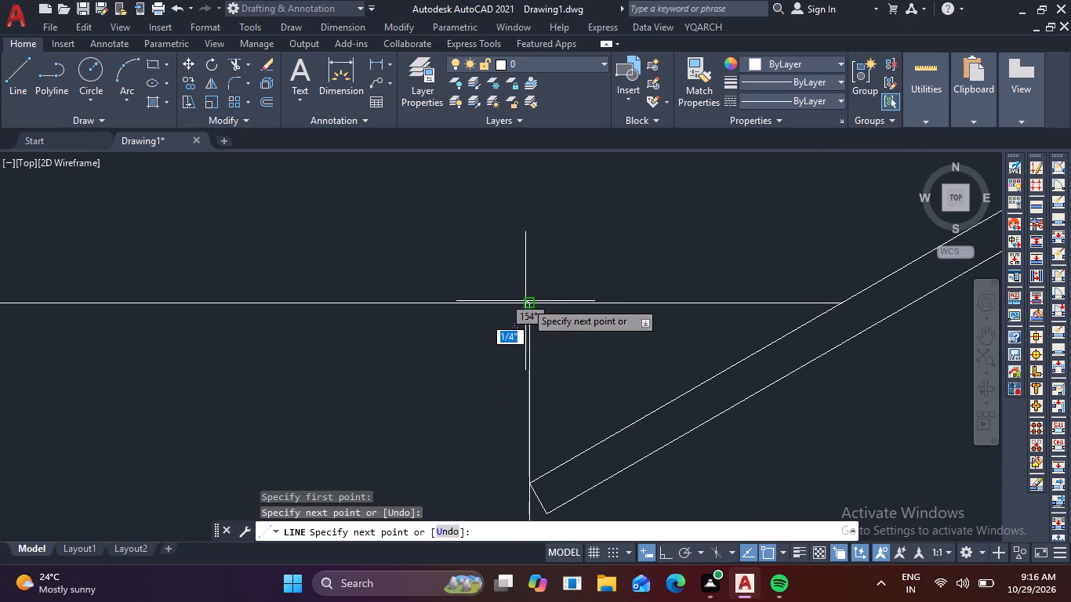
right_click(549, 352)
left_click(595, 375)
Close the wall end at the upper-right room's door with a horizontal line from the hinge corner to the wall's far line.
scroll(595, 375, "down", 3)
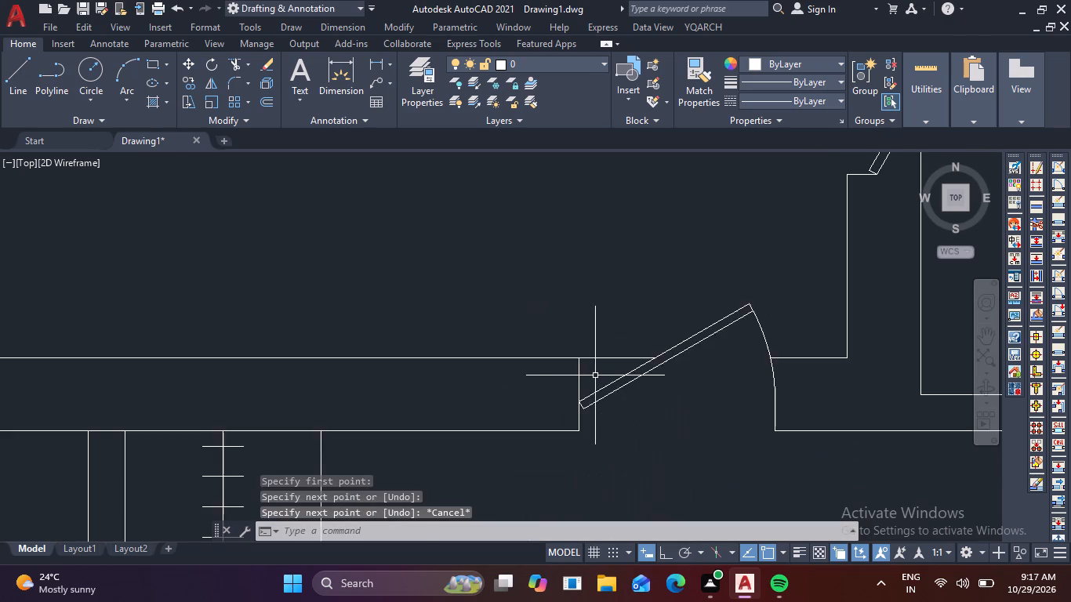
scroll(633, 371, "down", 2)
middle_click_drag(648, 386, 470, 361)
scroll(586, 241, "up", 2)
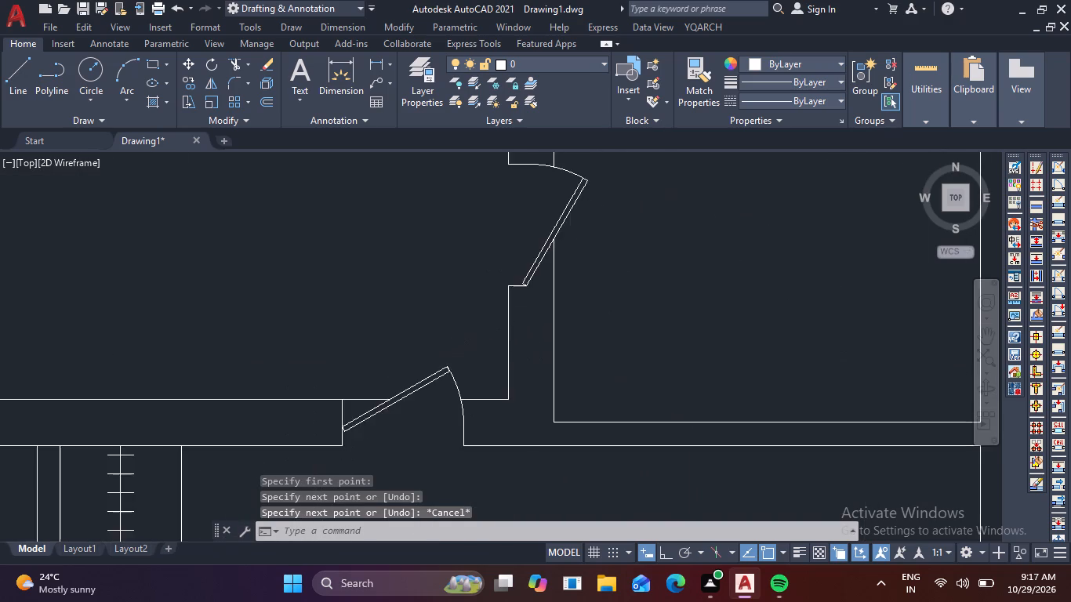
right_click(575, 280)
left_click(633, 270)
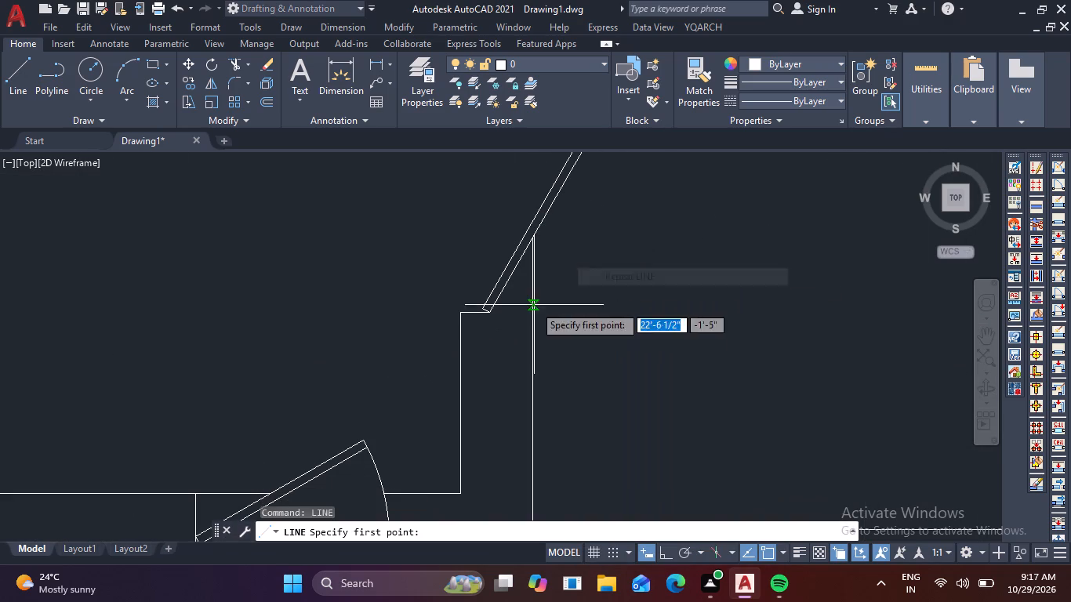
scroll(506, 323, "up", 2)
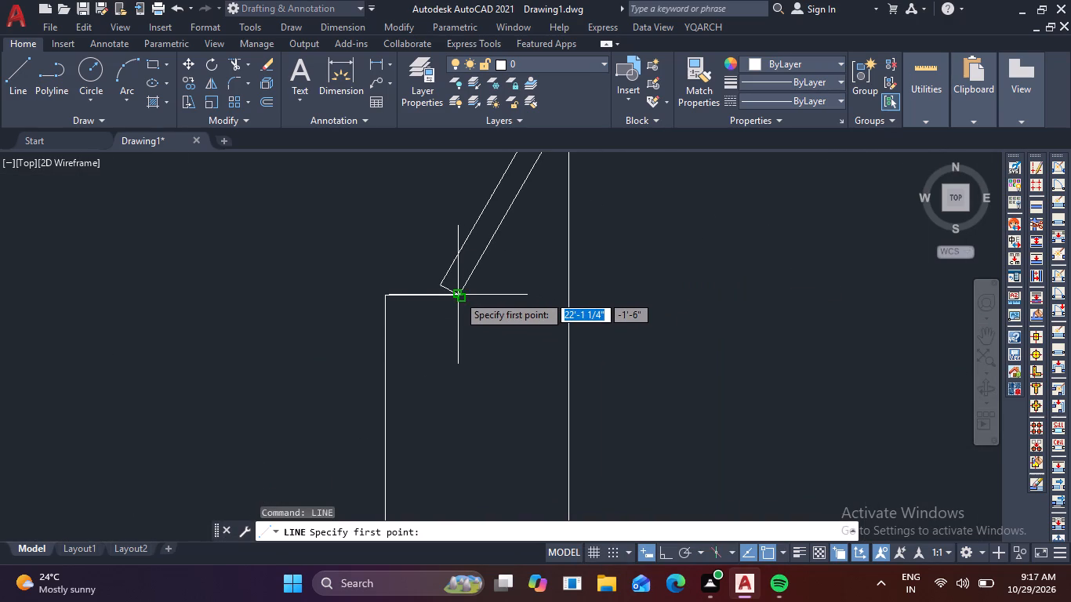
left_click(457, 298)
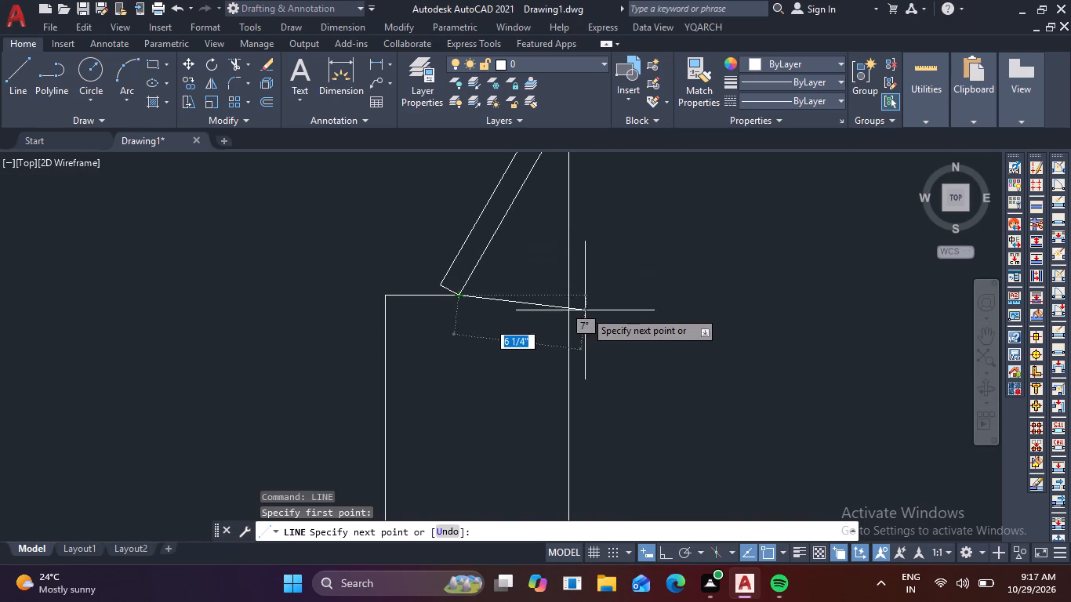
left_click(569, 298)
right_click(569, 298)
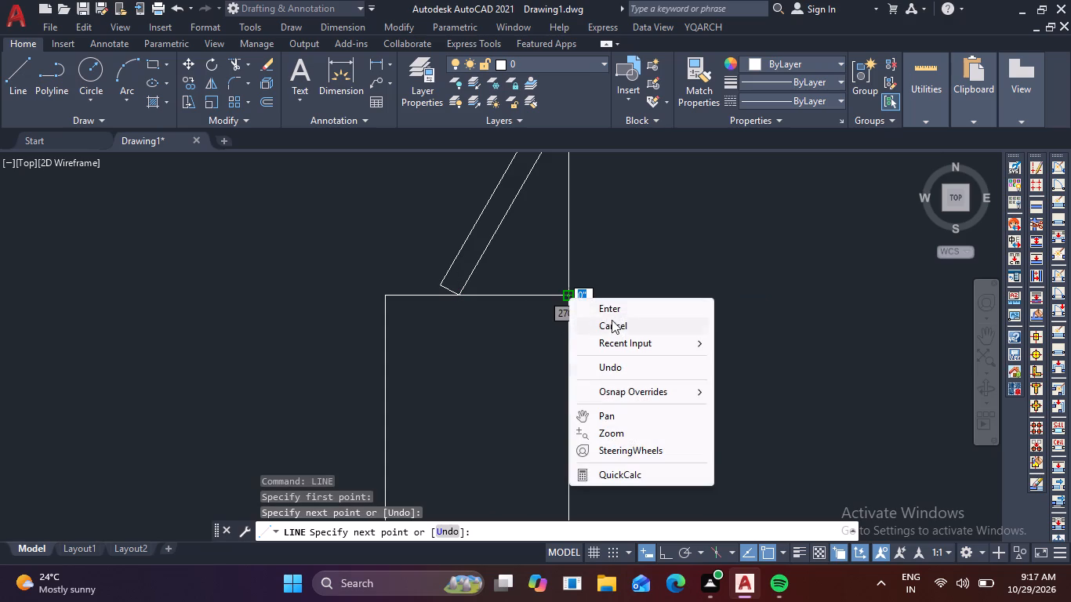
left_click(613, 323)
Trim the leftover upper wall line between the end line and leaf of the door right of the staircase.
scroll(604, 307, "down", 5)
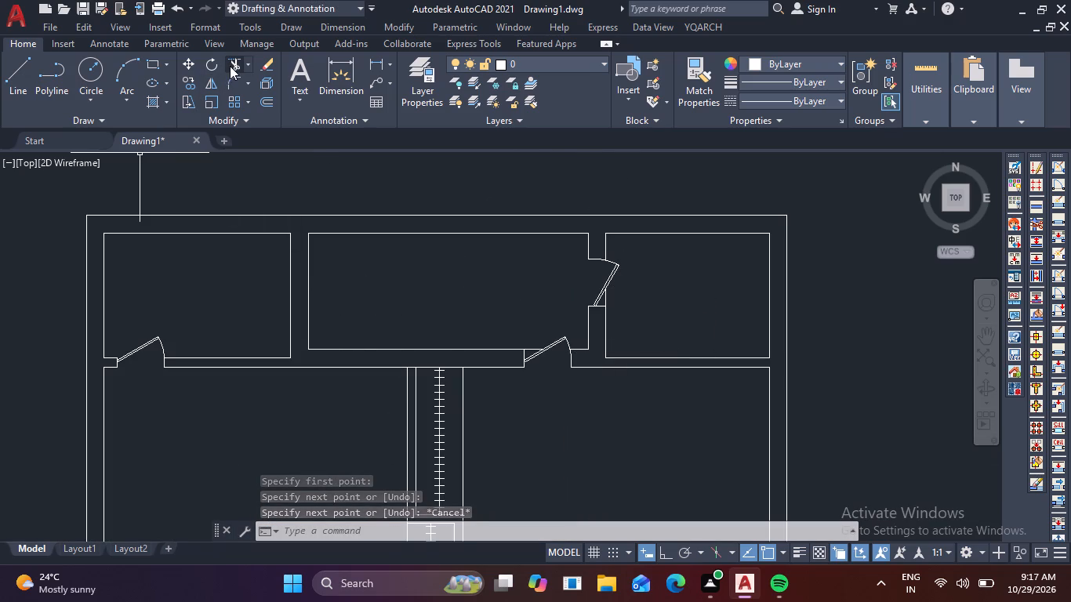
left_click(230, 66)
scroll(537, 356, "up", 4)
left_click(496, 314)
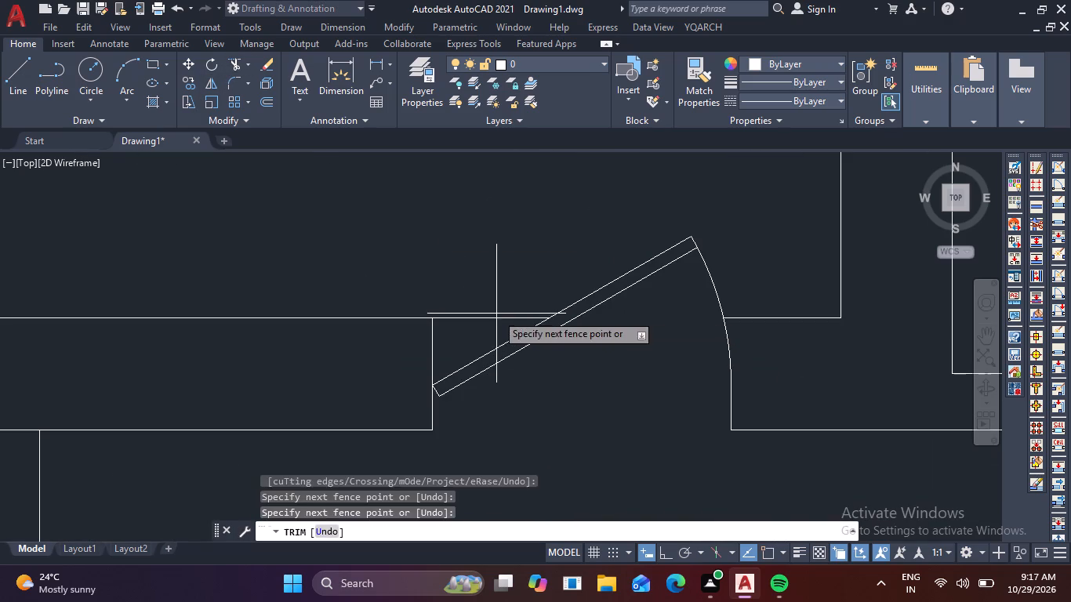
left_click(492, 325)
Trim the leftover vertical wall line above the new end line at the upper-right room's door, then end trimming.
scroll(492, 325, "down", 4)
scroll(588, 274, "up", 4)
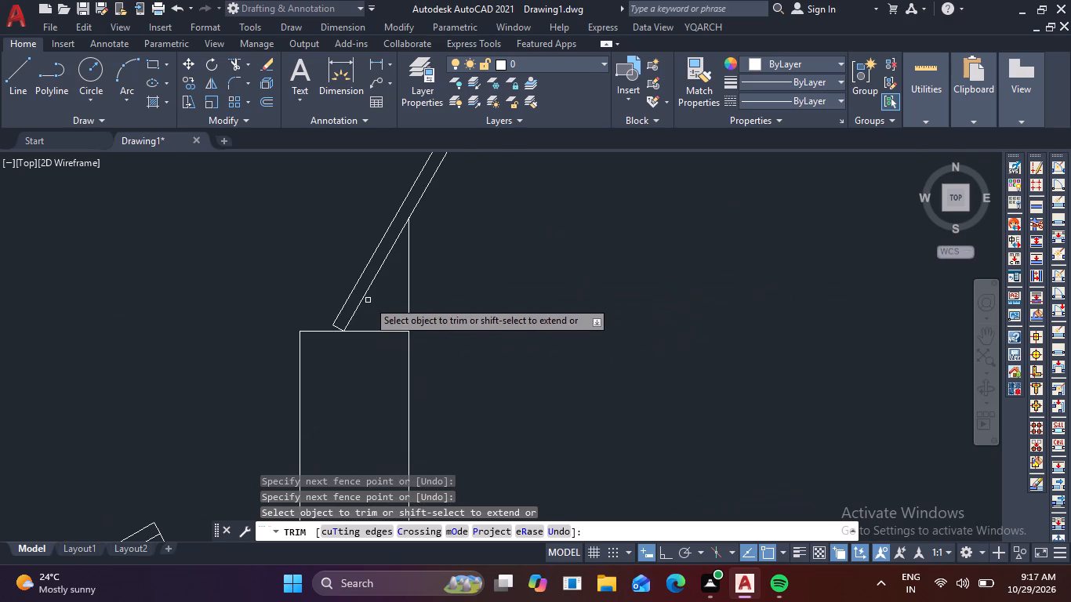
left_click(387, 312)
left_click(438, 305)
scroll(438, 305, "down", 4)
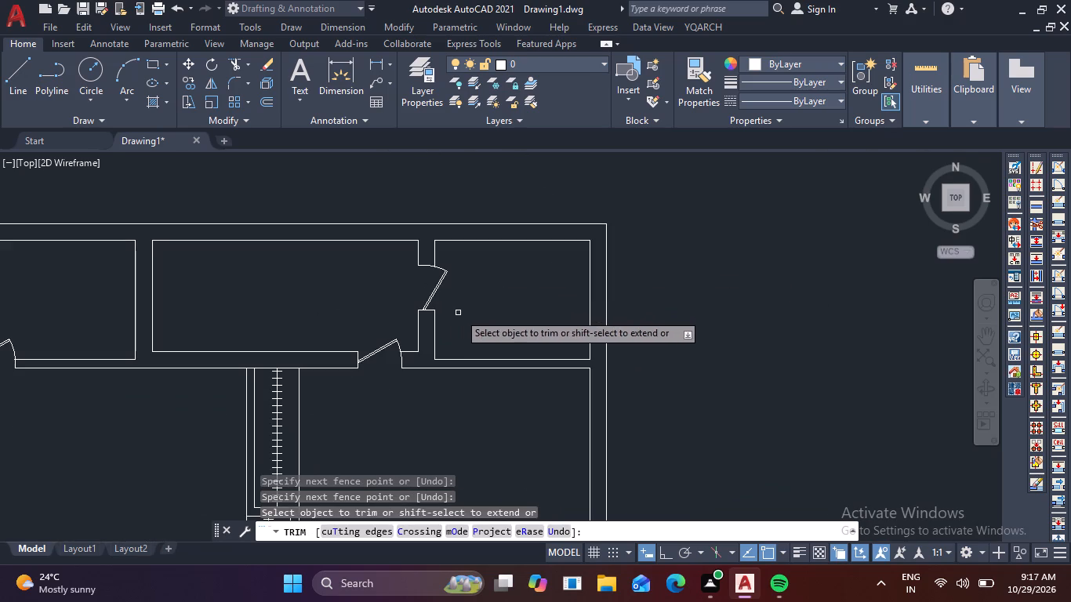
right_click(550, 280)
left_click(585, 310)
Examine the doors, openings and wall ends in the middle and lower rooms of the plan.
scroll(539, 329, "down", 1)
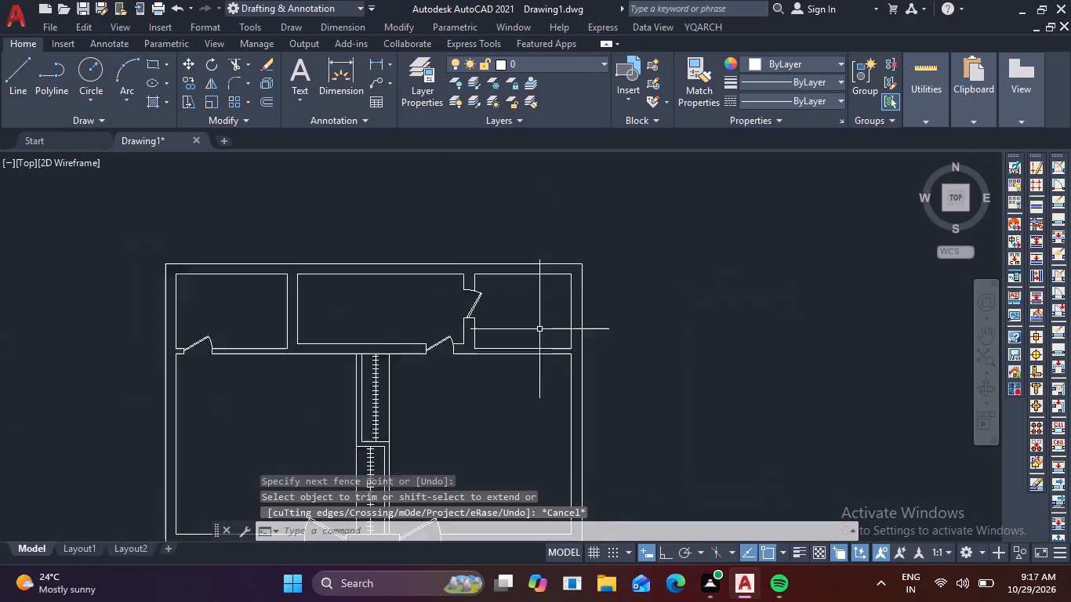
scroll(539, 329, "down", 2)
middle_click_drag(542, 375, 539, 313)
scroll(499, 360, "up", 2)
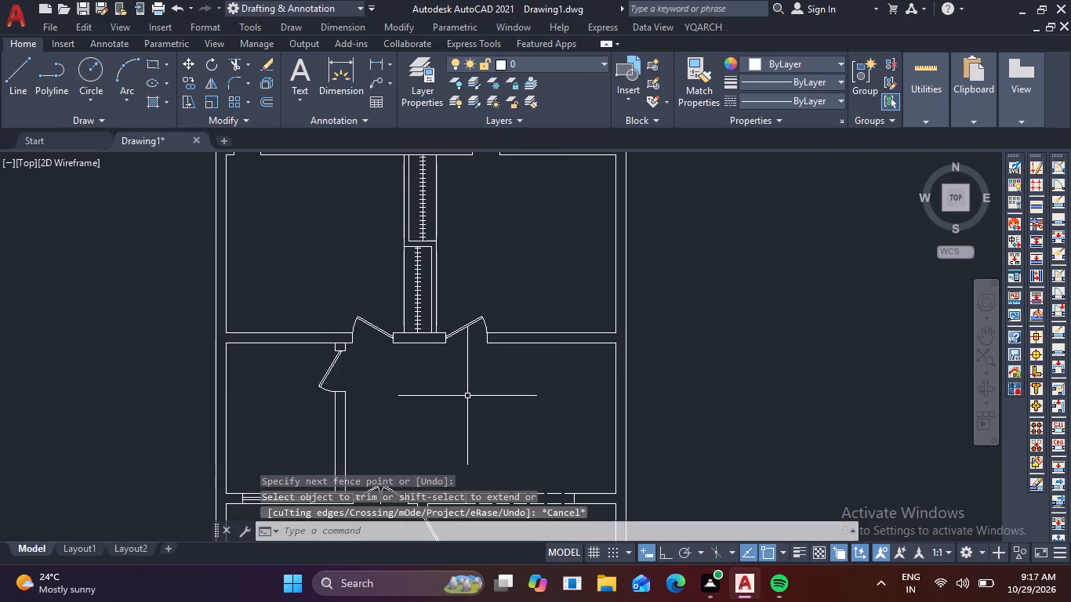
middle_click_drag(467, 397, 469, 379)
middle_click_drag(505, 383, 506, 270)
middle_click_drag(499, 411, 492, 209)
scroll(495, 247, "down", 1)
middle_click_drag(479, 249, 481, 345)
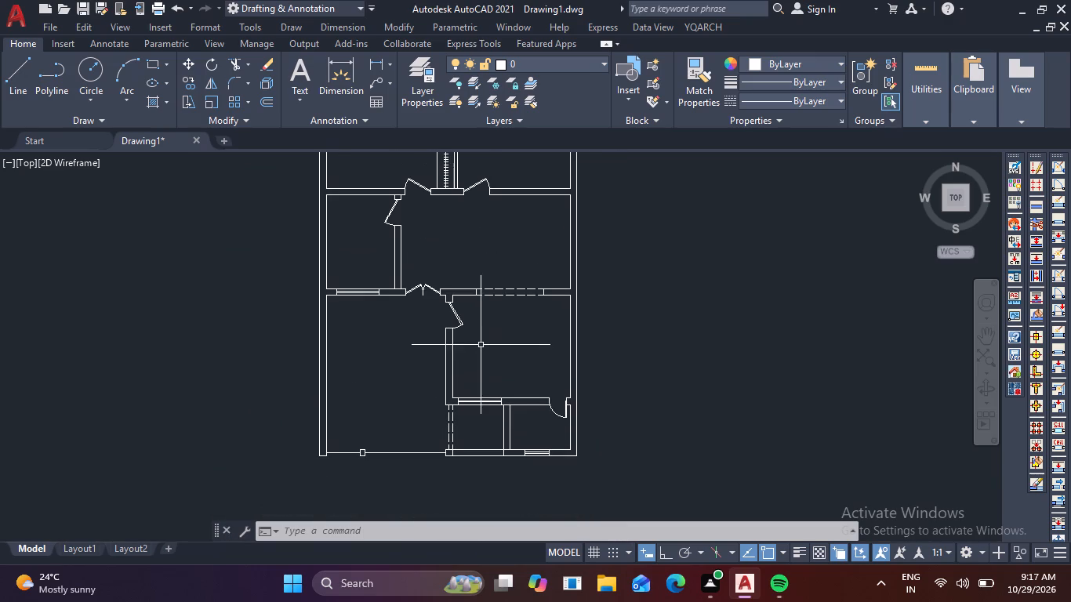
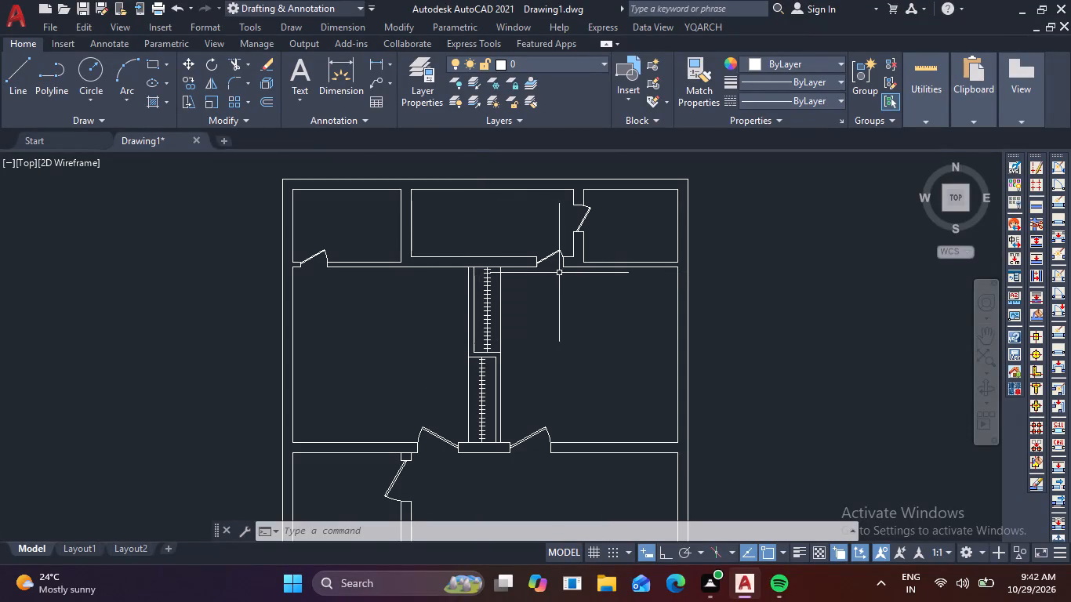
Draw a line straight across the upper middle room's lower wall, a short distance left of its door.
scroll(519, 267, "up", 3)
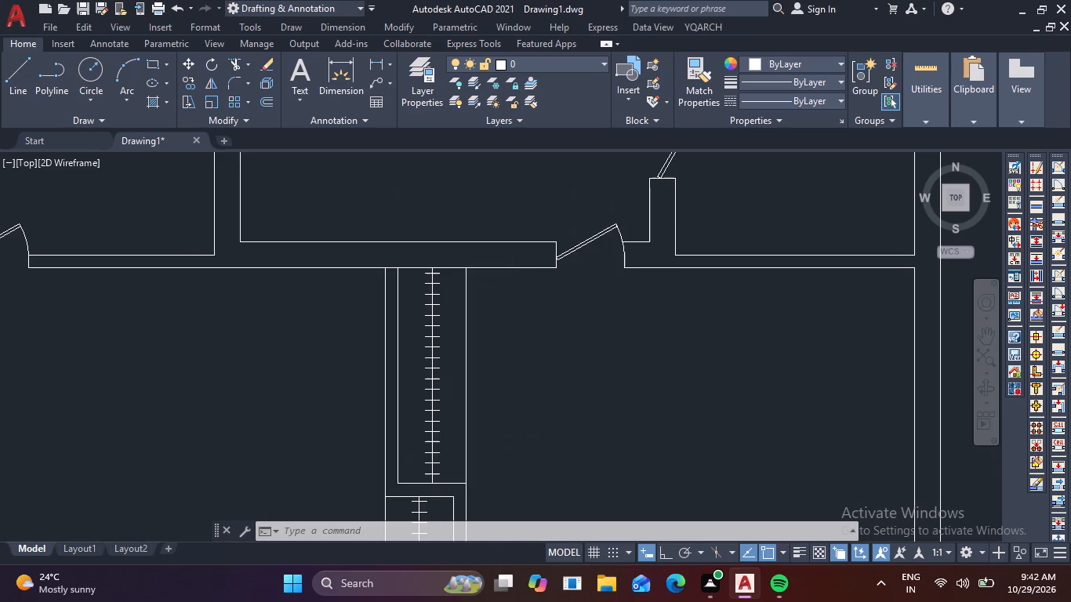
left_click(16, 86)
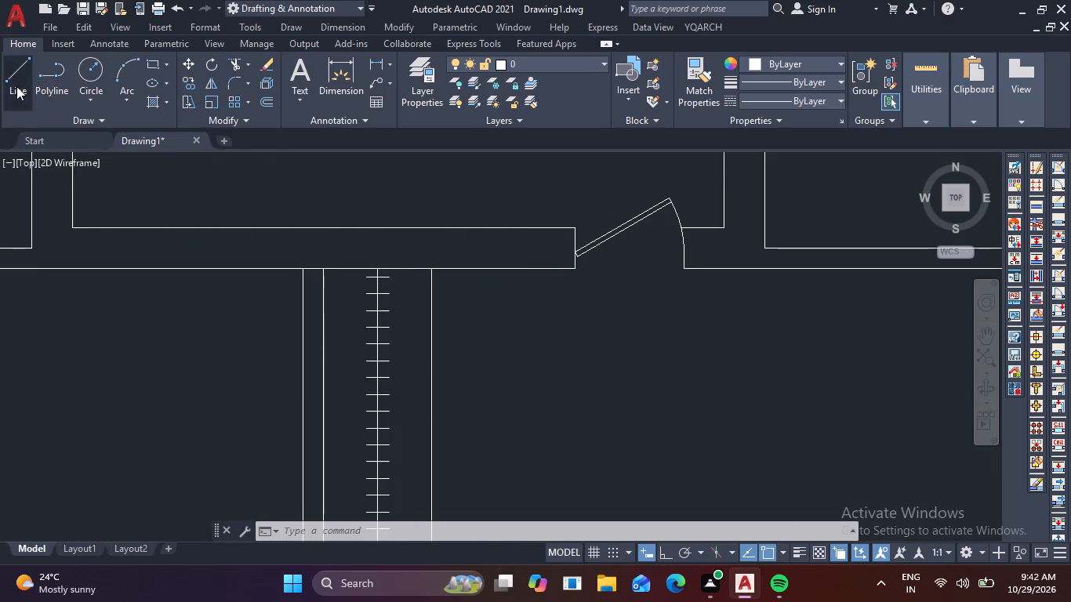
left_click(490, 227)
left_click(488, 271)
right_click(488, 271)
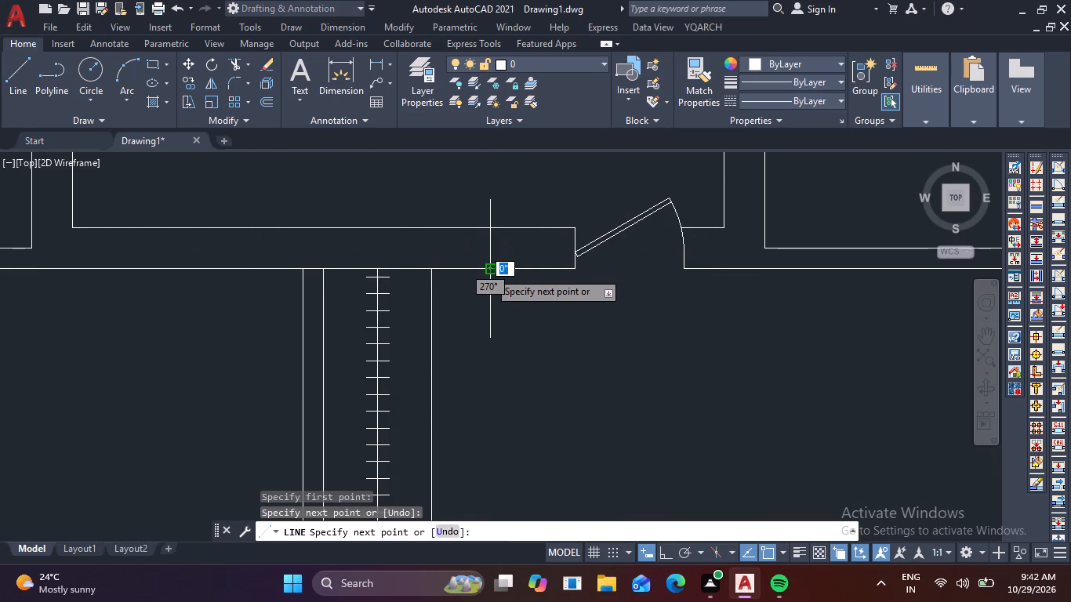
left_click(540, 297)
Draw a line across the partition between the upper left and middle rooms, level with the opposite door's upper jamb.
scroll(467, 297, "down", 2)
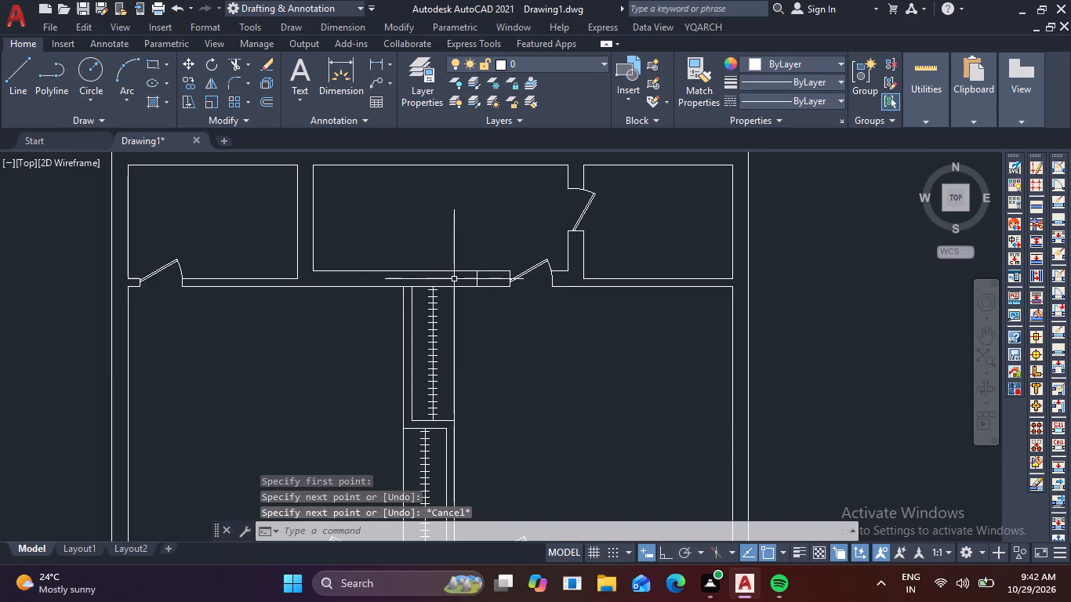
scroll(323, 194, "up", 1)
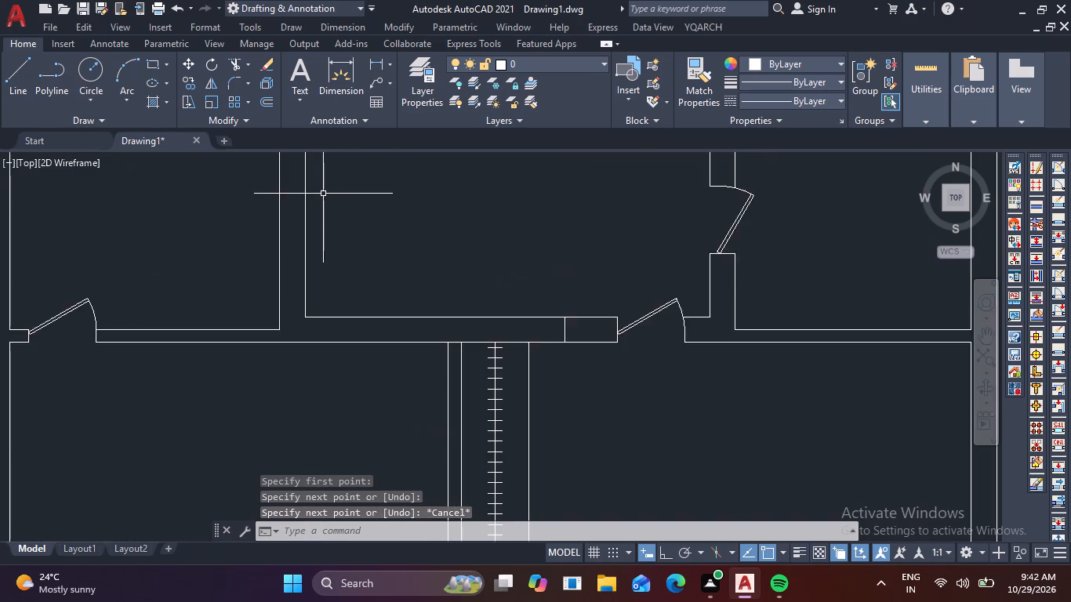
scroll(323, 194, "up", 1)
middle_click_drag(329, 198, 410, 302)
scroll(410, 302, "down", 1)
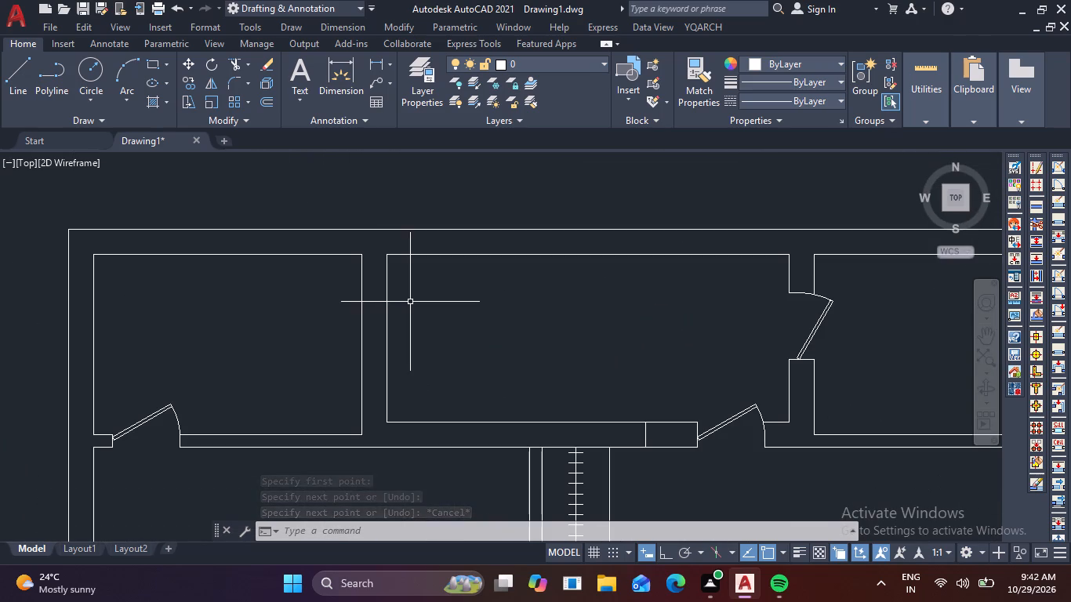
right_click(361, 267)
left_click(405, 278)
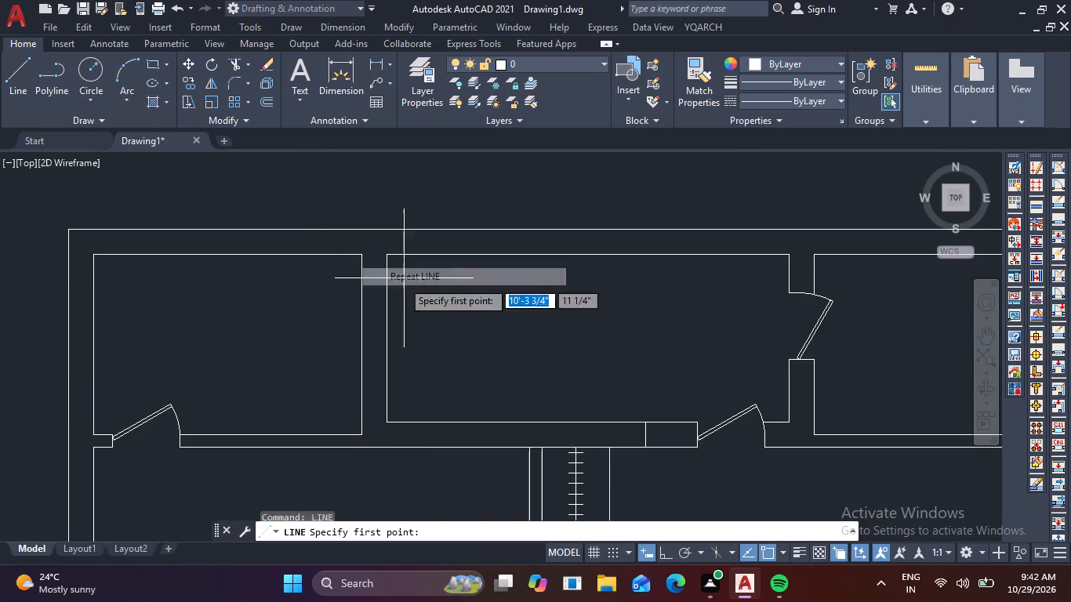
left_click(360, 293)
left_click(388, 293)
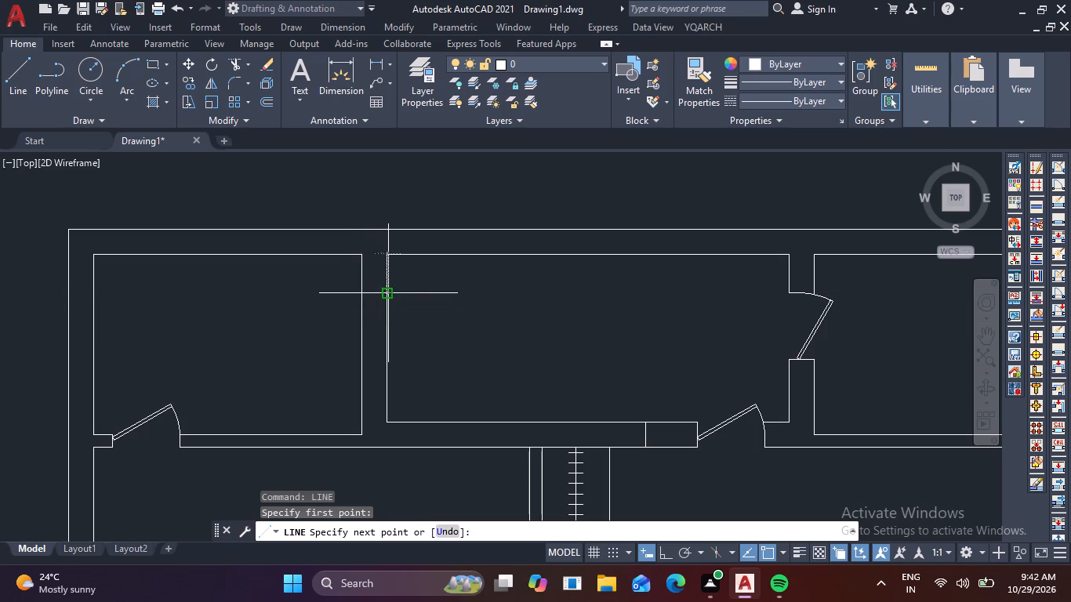
right_click(388, 293)
left_click(419, 315)
Draw a second line across the same partition, roughly level with the opposite door's lower jamb.
scroll(394, 335, "down", 1)
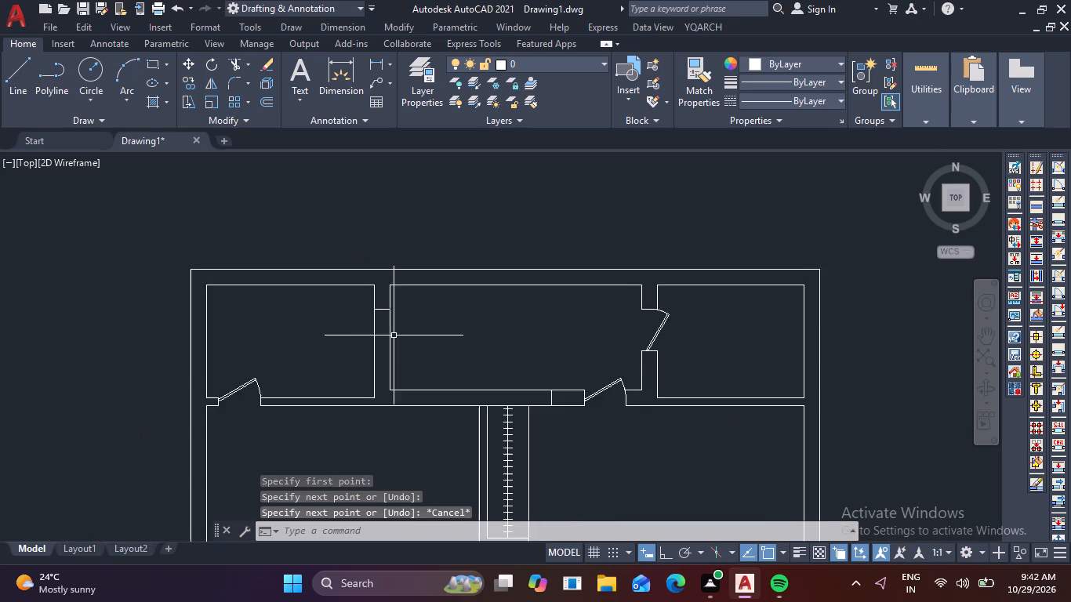
middle_click_drag(391, 335, 389, 274)
right_click(383, 277)
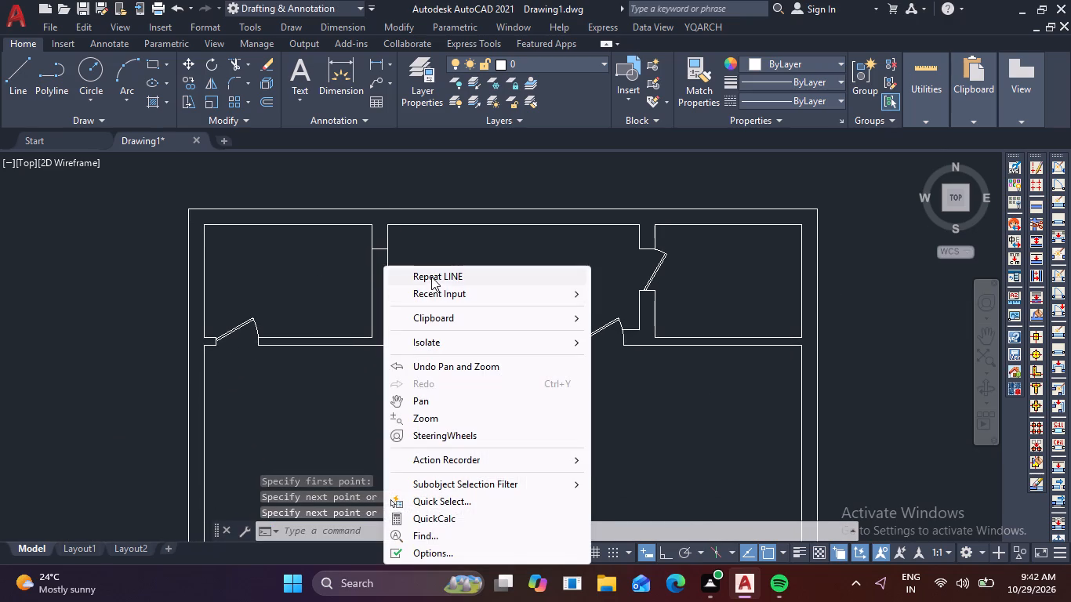
left_click(431, 277)
left_click(372, 296)
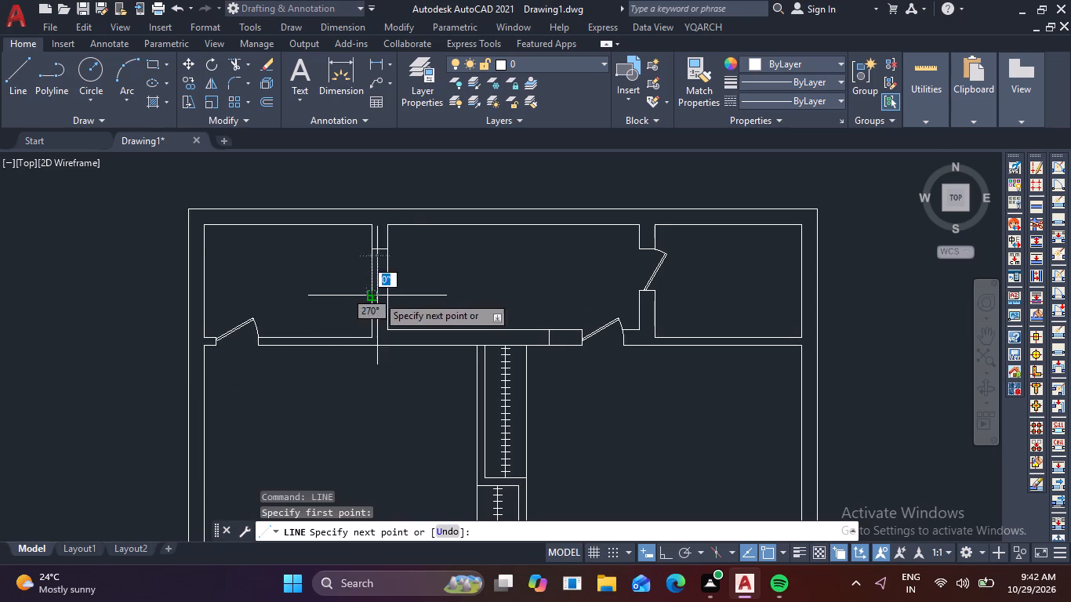
left_click(388, 296)
right_click(389, 296)
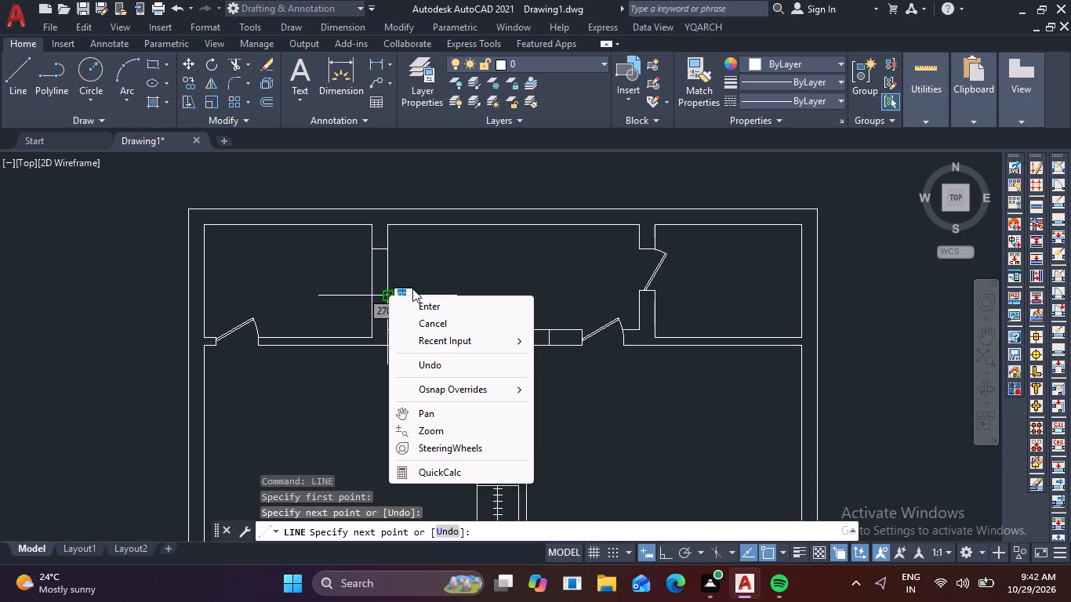
left_click(423, 321)
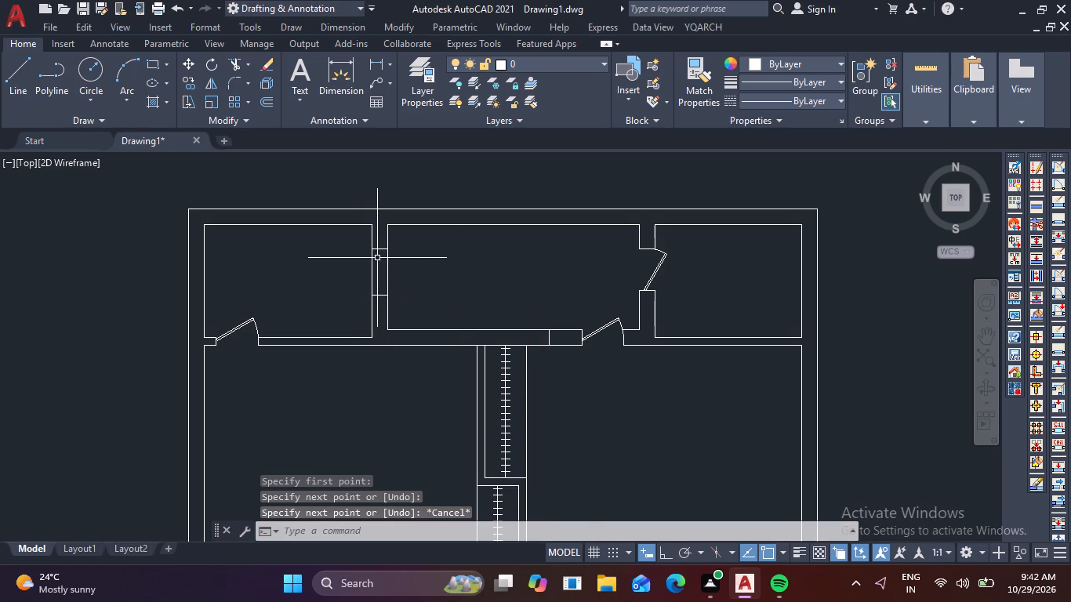
Draw a centre line along the partition, joining the midpoints of its two cross lines to form a window.
right_click(381, 253)
left_click(422, 258)
scroll(394, 269, "up", 2)
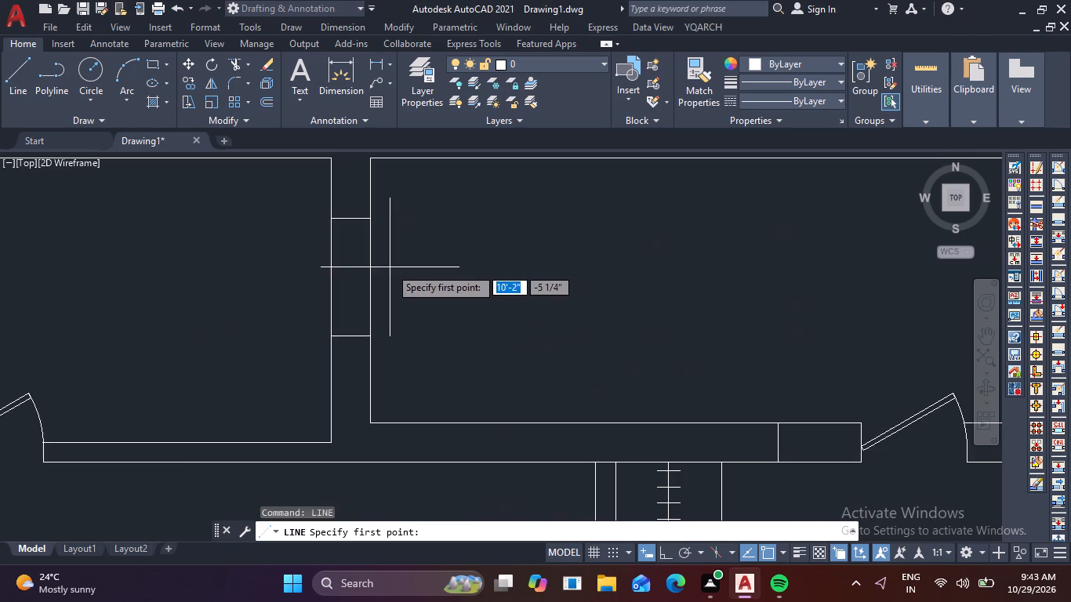
middle_click_drag(393, 243, 401, 230)
left_click(358, 210)
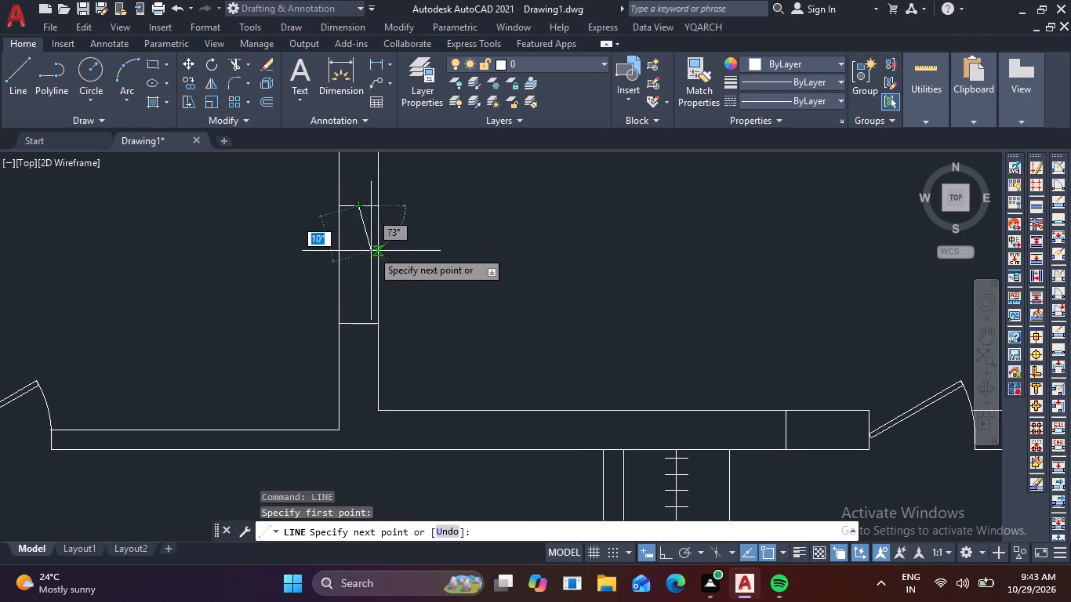
left_click(362, 323)
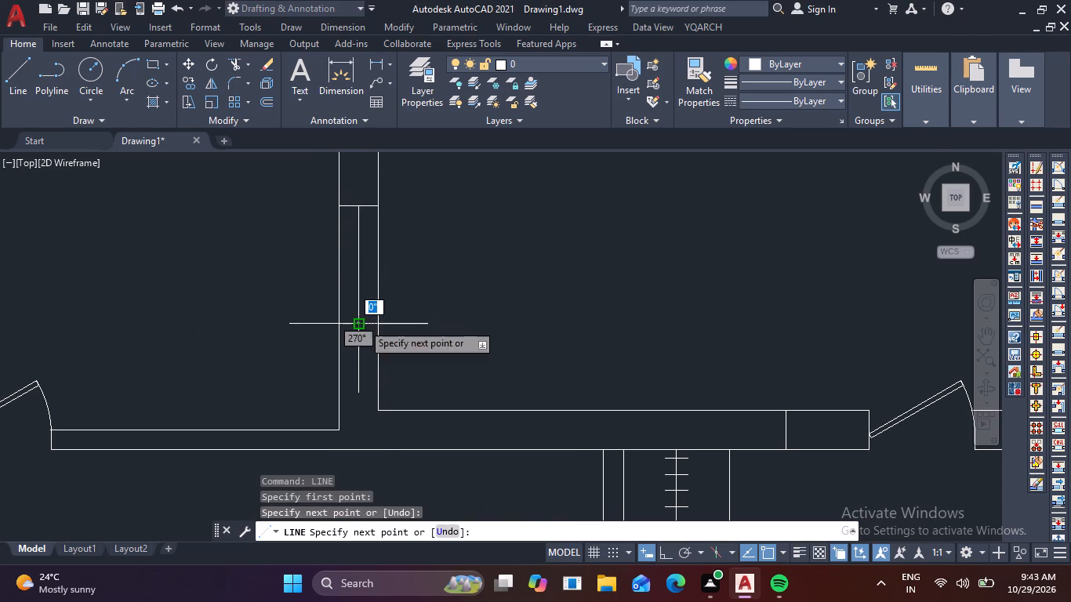
right_click(362, 323)
left_click(404, 350)
Draw a line from the middle room's upper left inner corner straight up to the outer wall line.
scroll(406, 334, "down", 4)
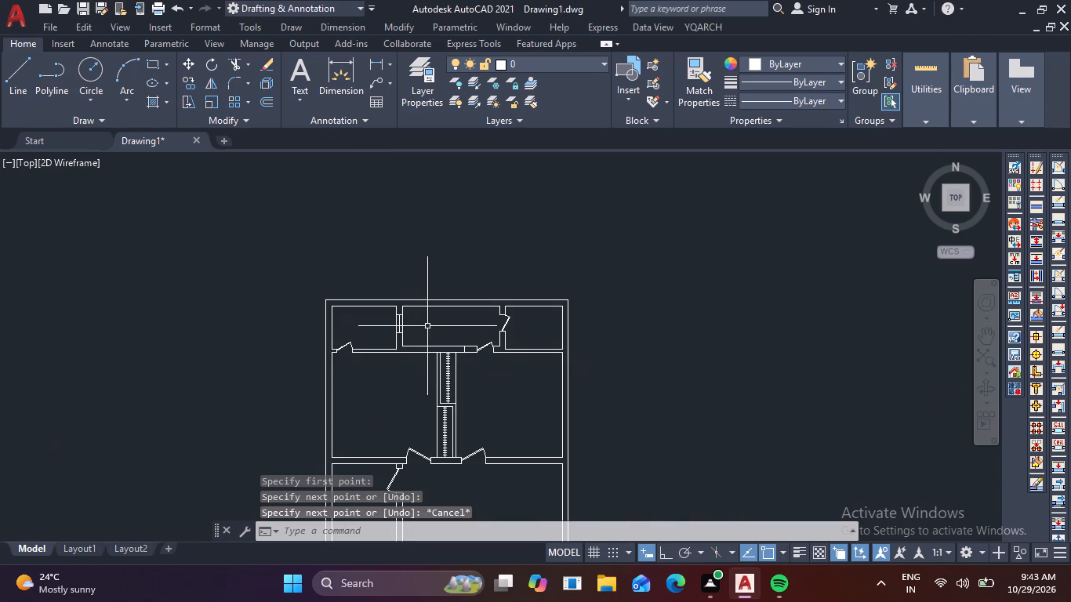
scroll(438, 325, "up", 2)
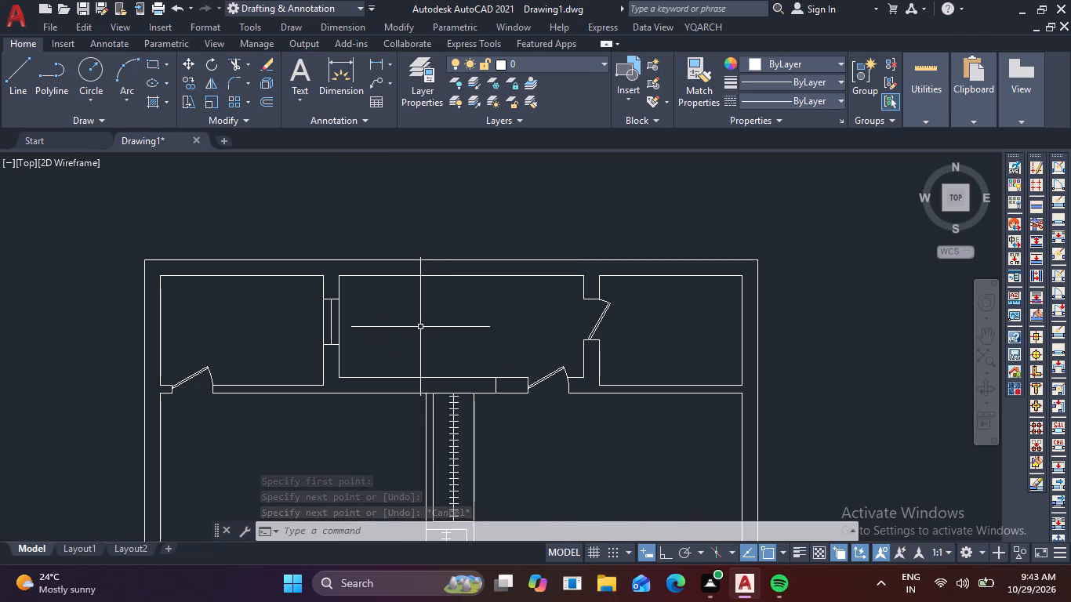
scroll(361, 302, "up", 1)
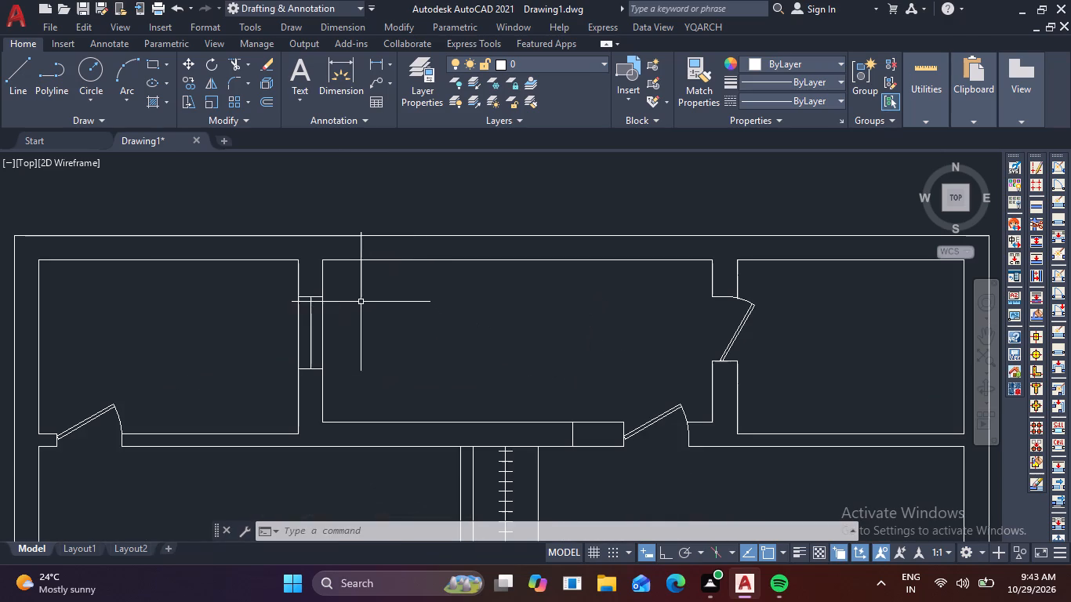
right_click(349, 296)
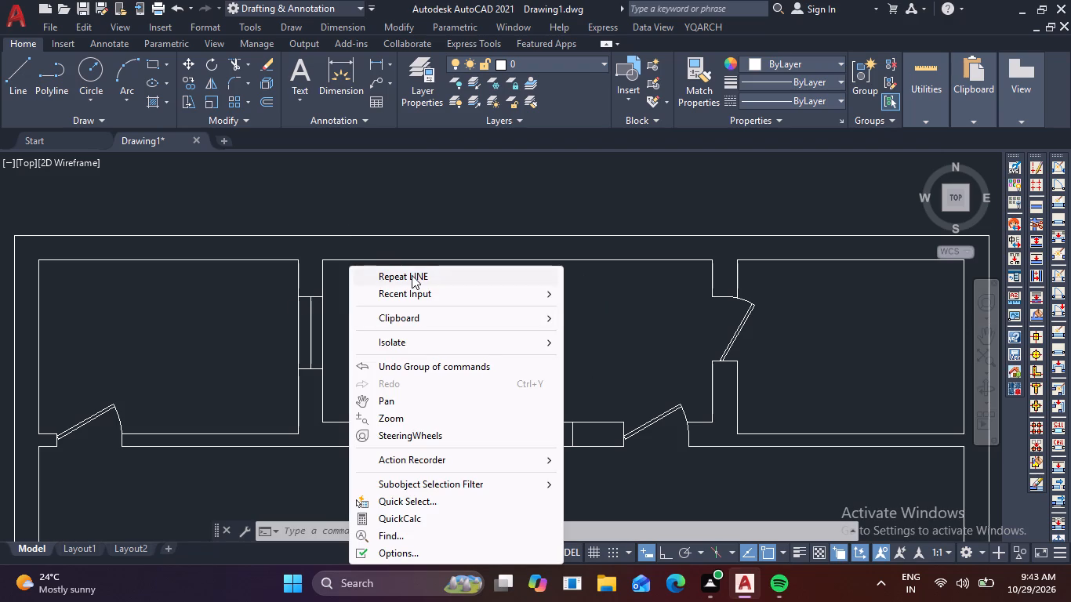
left_click(412, 275)
left_click(321, 261)
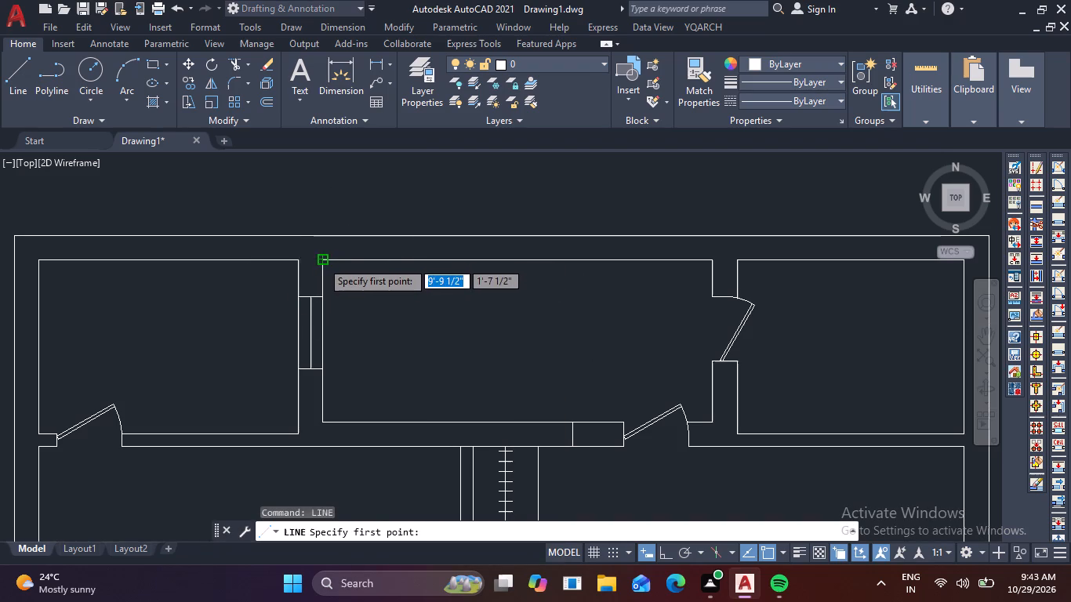
left_click(322, 241)
right_click(322, 241)
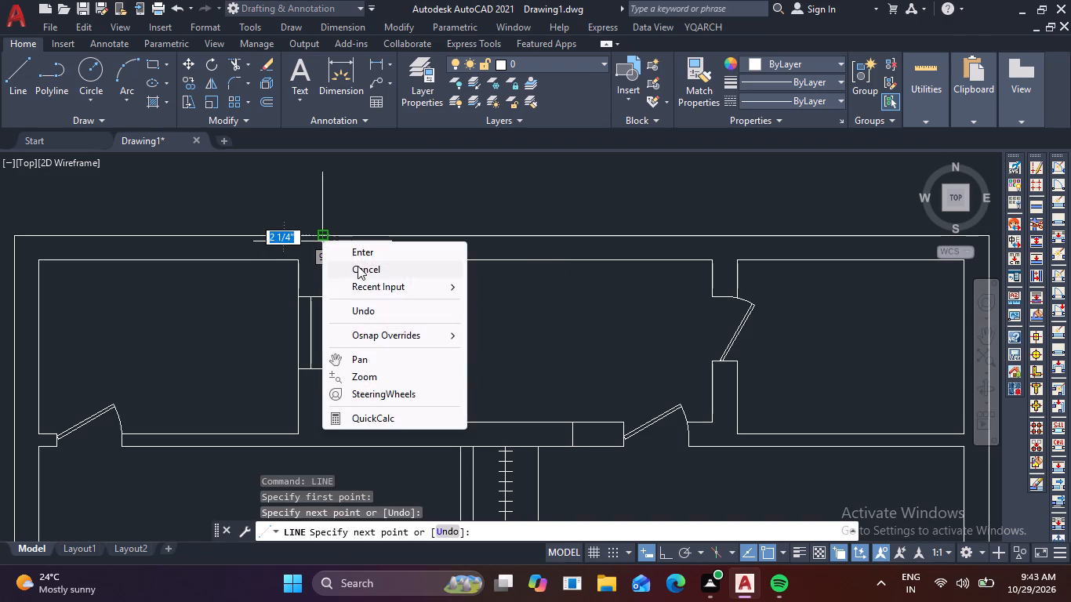
left_click(393, 267)
Draw a line from the middle room's upper right inner corner straight up to the outer wall line.
right_click(693, 283)
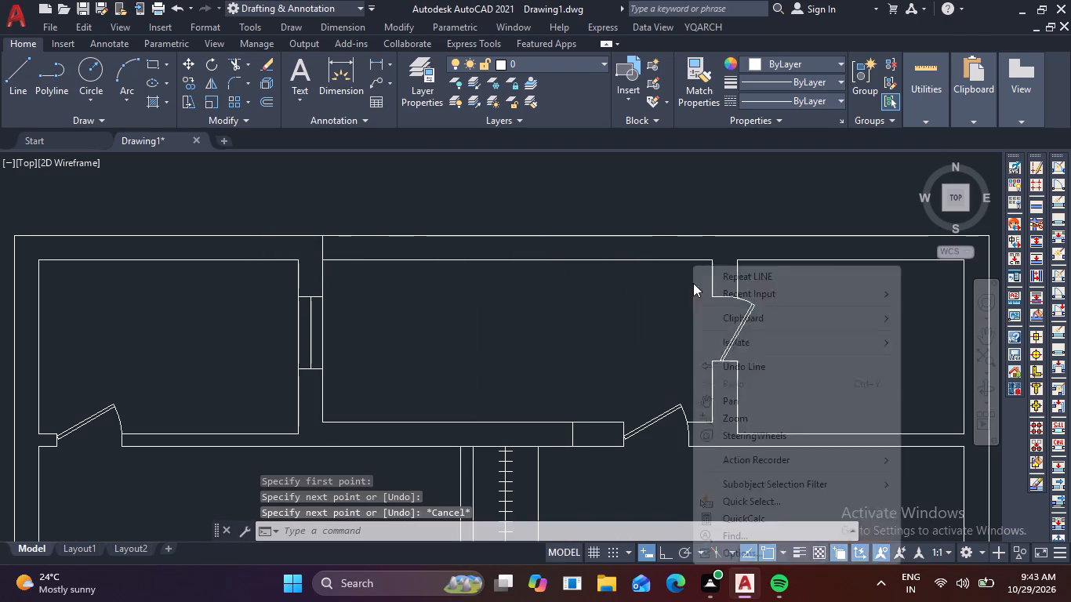
left_click(732, 270)
left_click(710, 263)
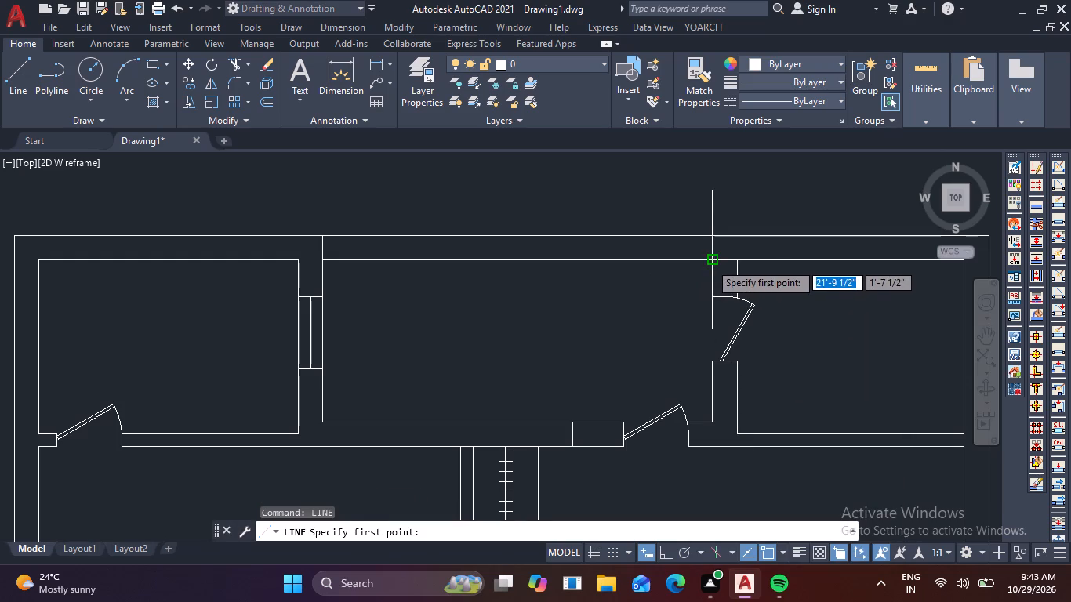
left_click(712, 239)
right_click(712, 239)
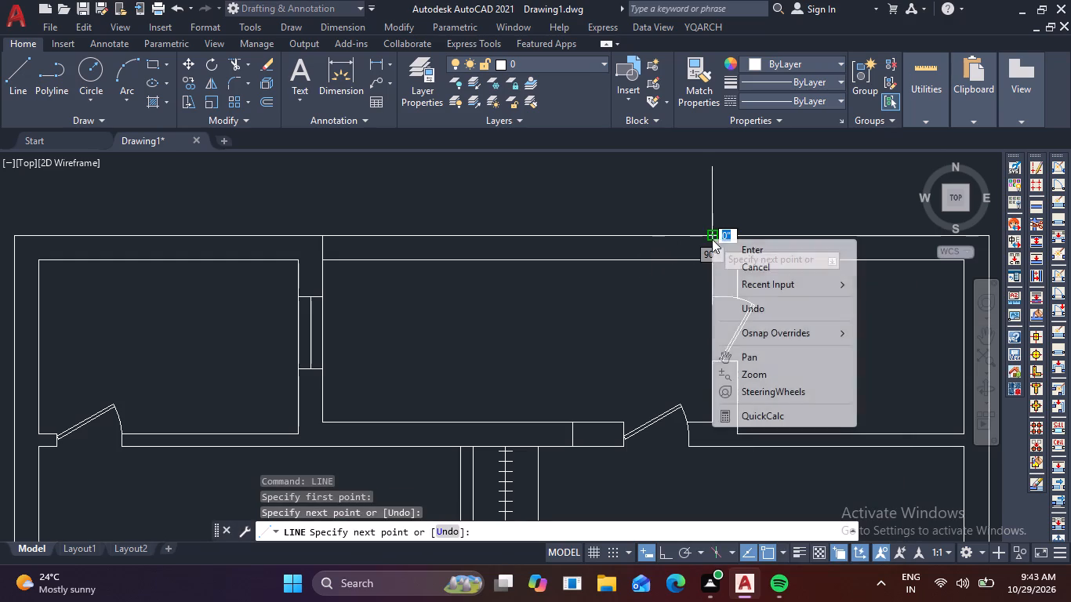
left_click(743, 266)
Draw a line straight across the middle room's lower wall, just right of the room's lower left corner.
scroll(705, 276, "down", 2)
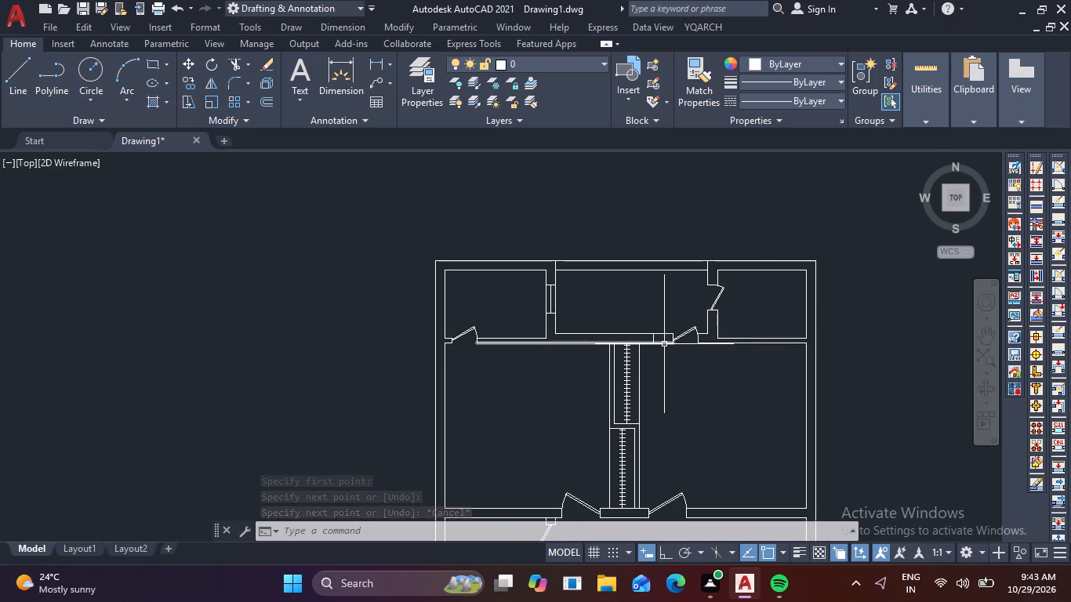
right_click(584, 369)
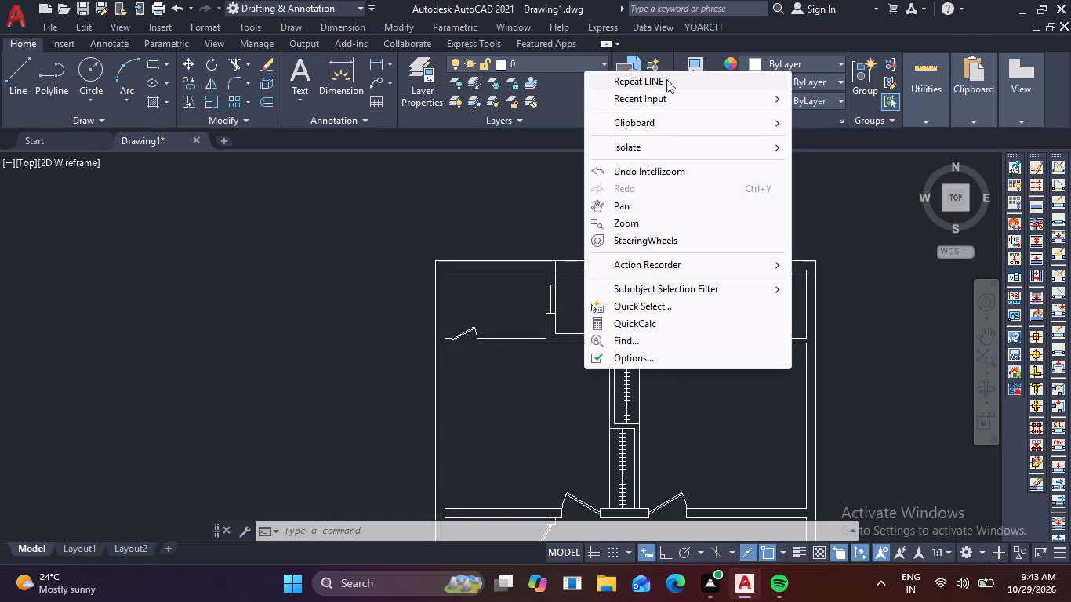
left_click(667, 79)
scroll(582, 346, "up", 3)
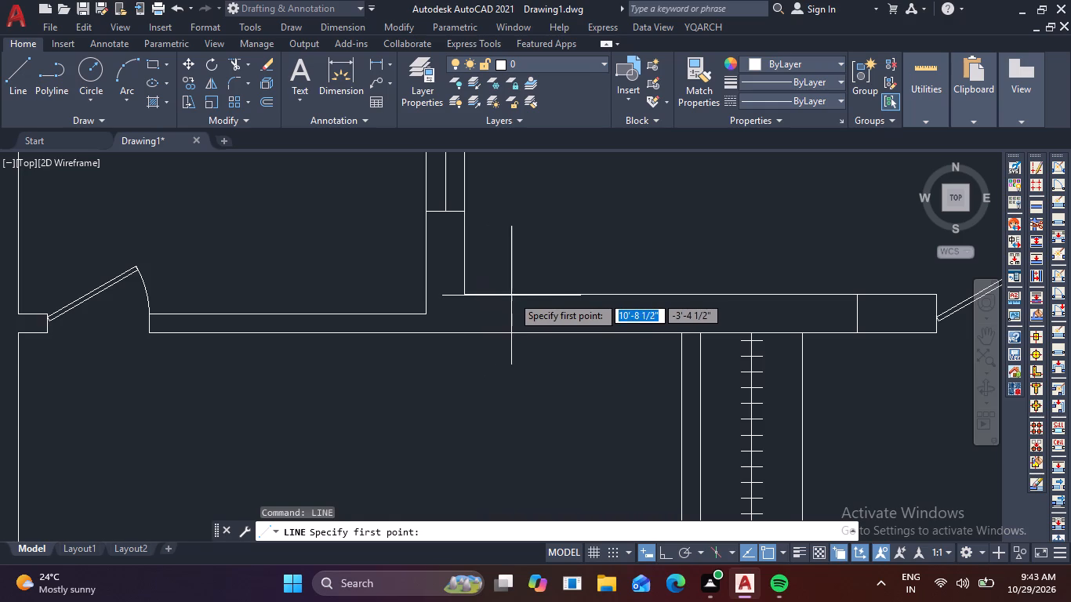
left_click(496, 296)
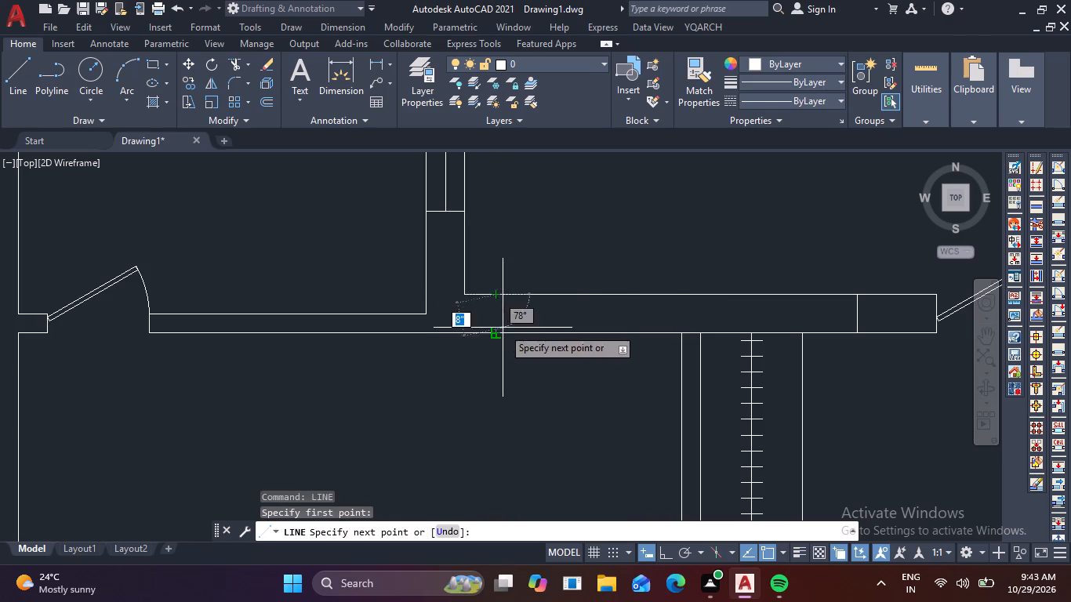
left_click(495, 334)
right_click(495, 334)
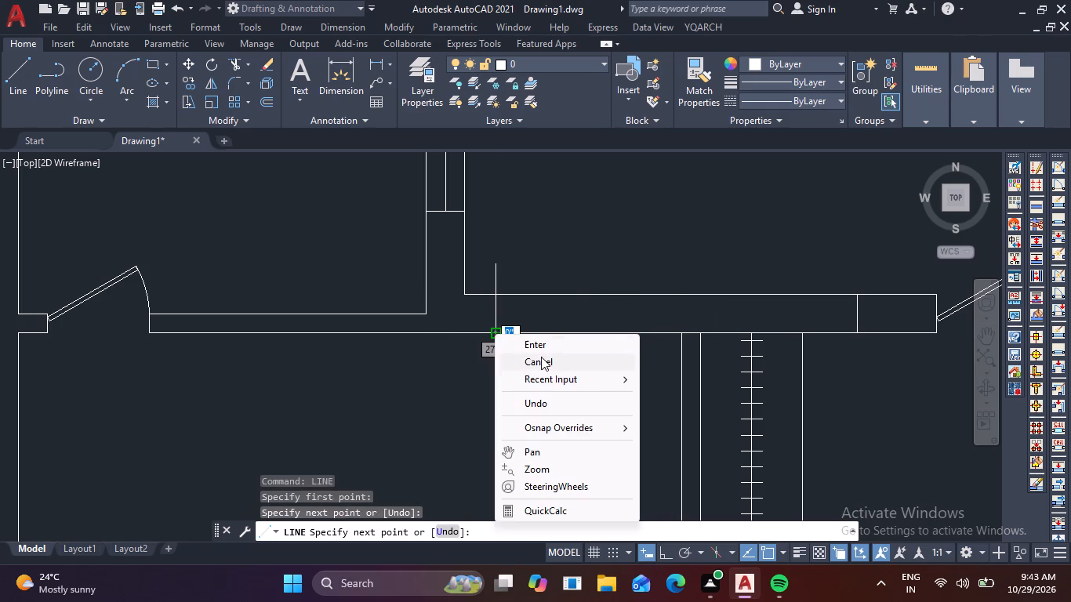
left_click(541, 357)
Draw another line across the middle room's lower wall, just left of the staircase's left wall.
right_click(594, 338)
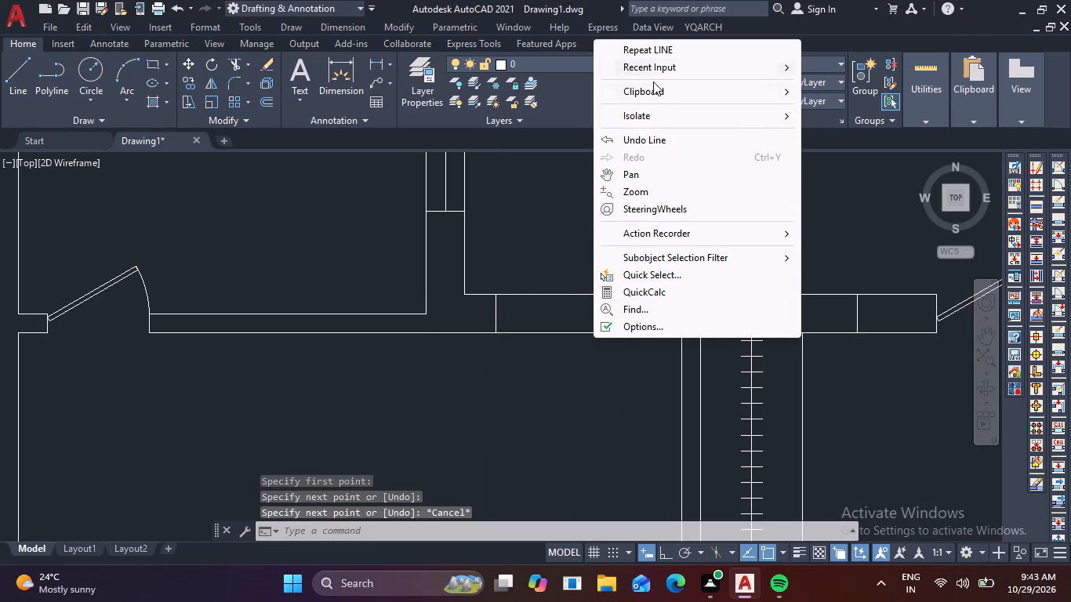
left_click(676, 47)
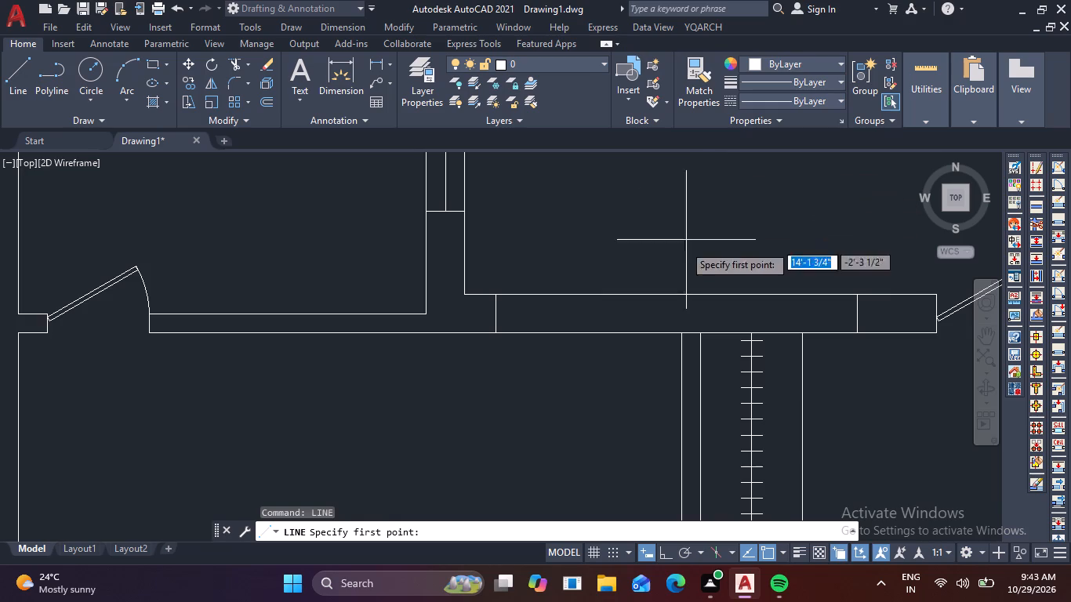
left_click(665, 332)
left_click(662, 295)
right_click(662, 295)
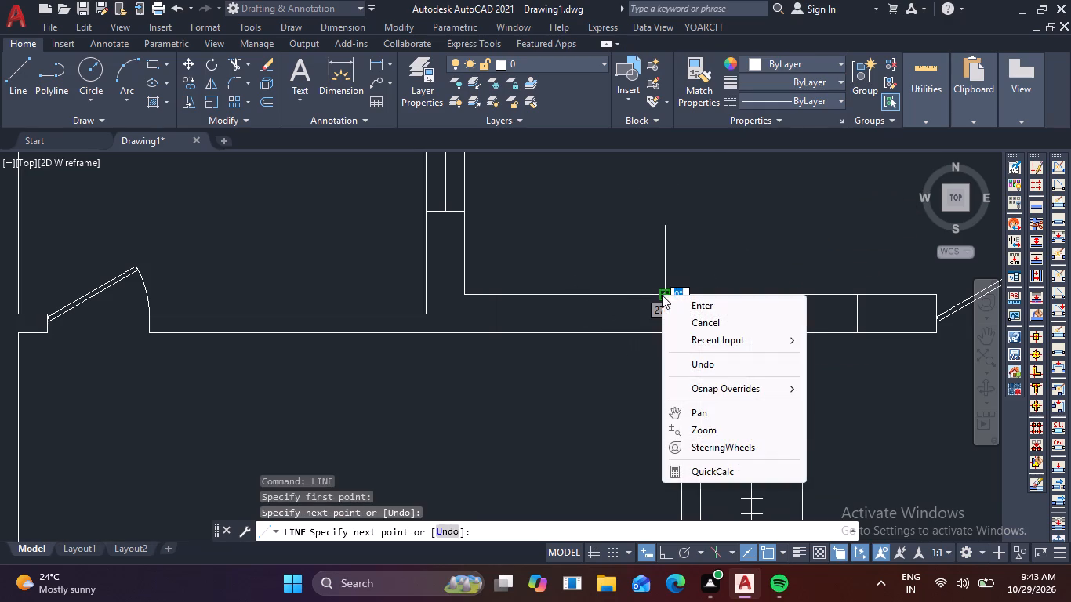
left_click(684, 322)
Draw a 3'-3 3/4" horizontal centre line in the middle room's lower wall, between the two cross lines left of the staircase.
right_click(656, 321)
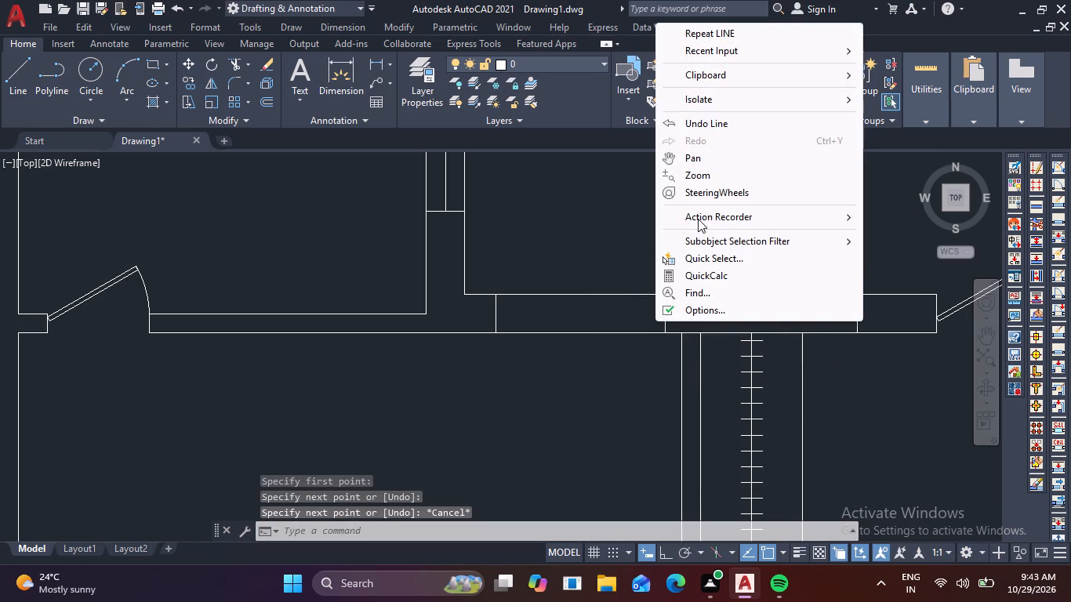
left_click(729, 34)
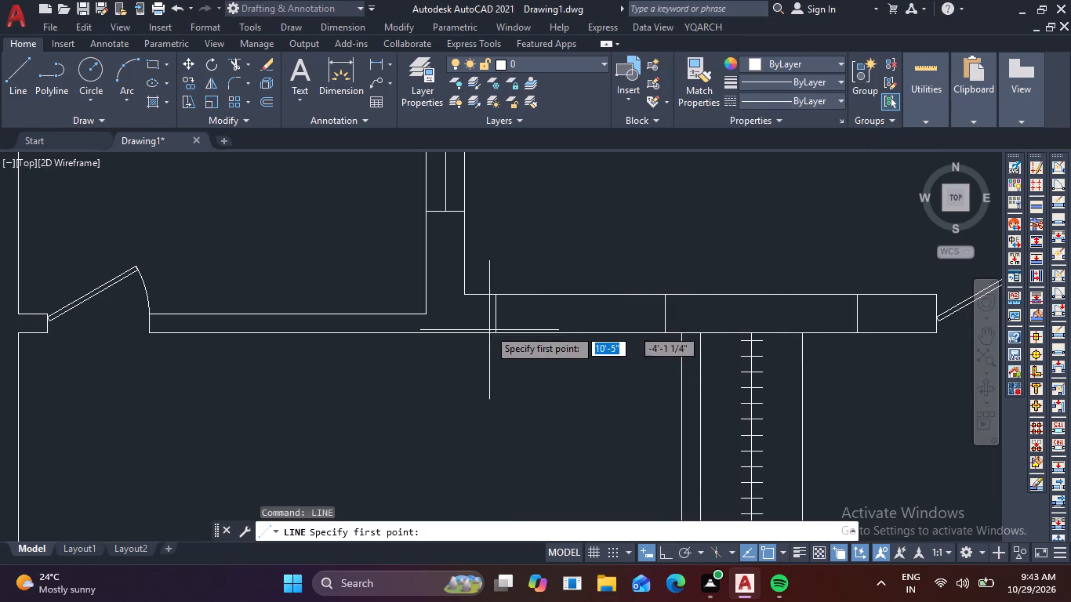
left_click(497, 316)
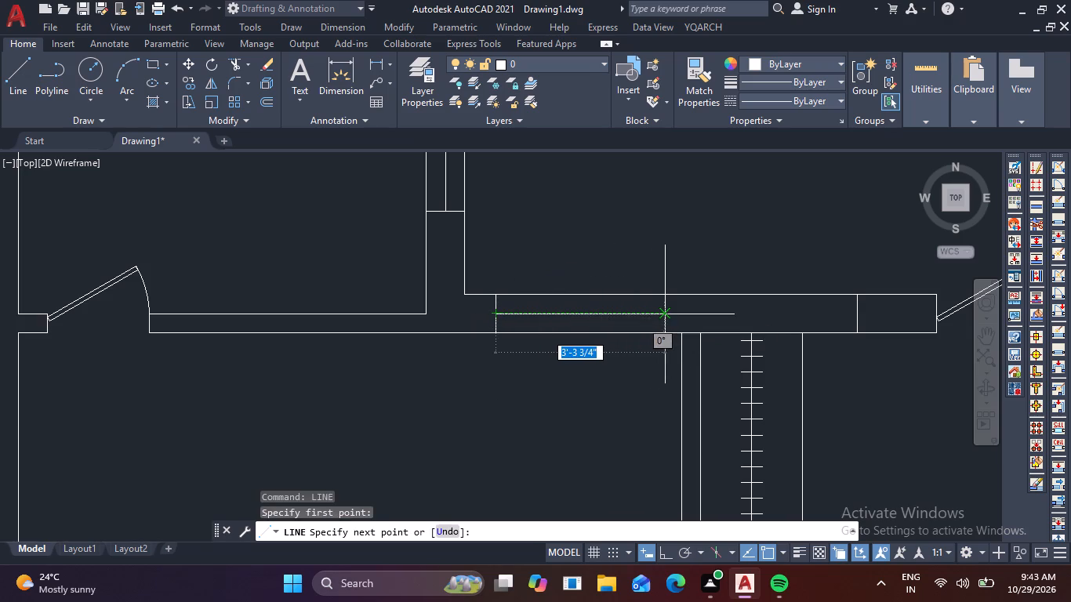
left_click(666, 317)
right_click(666, 317)
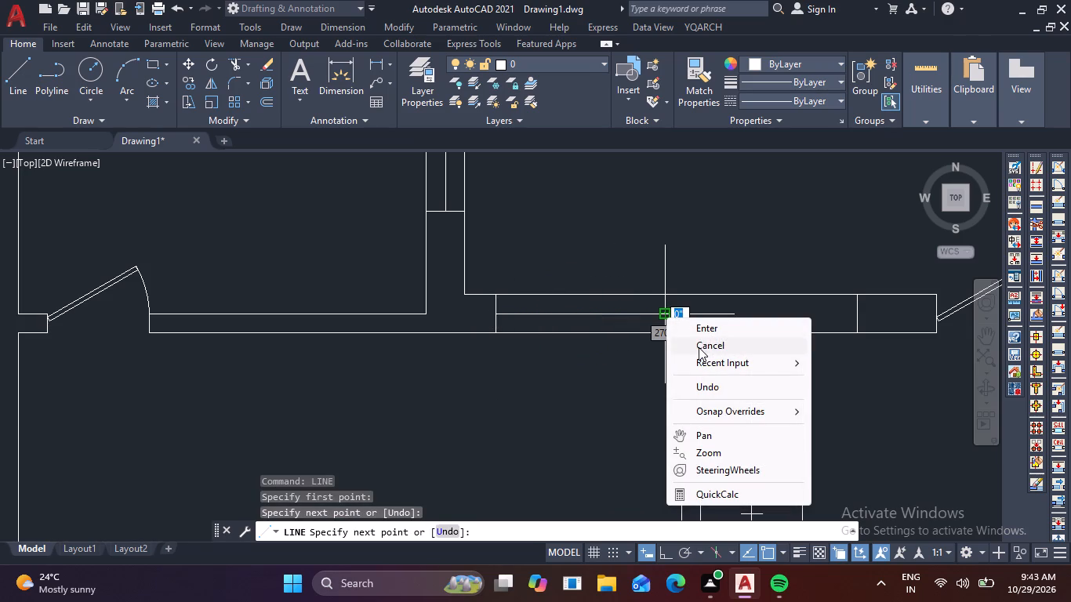
left_click(710, 344)
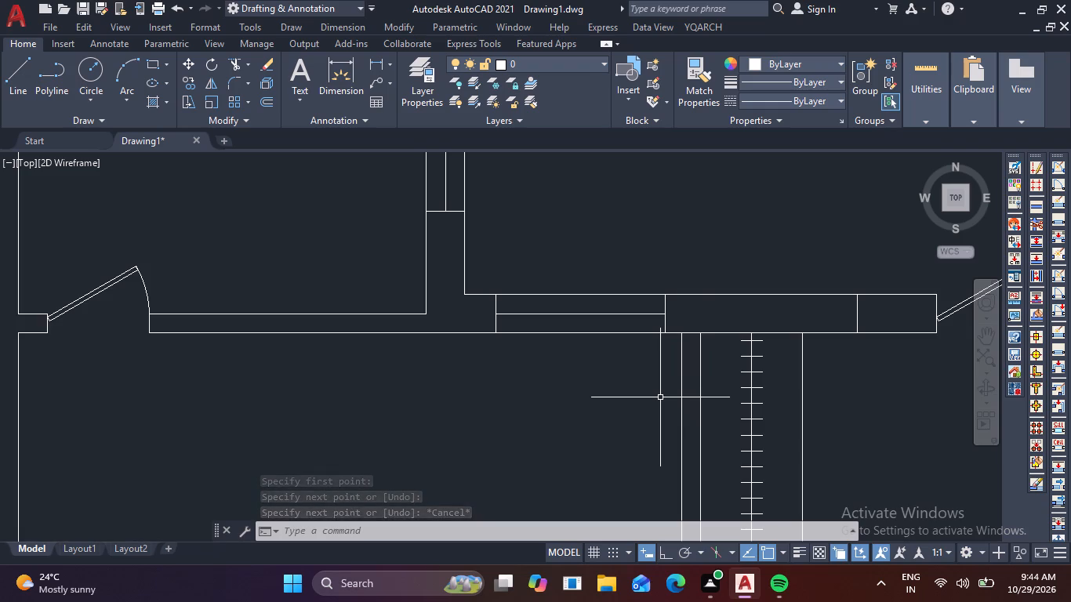
Draw a horizontal centre line in the middle room's lower wall, from the cross line right of the staircase to the door-side wall end.
scroll(644, 424, "down", 3)
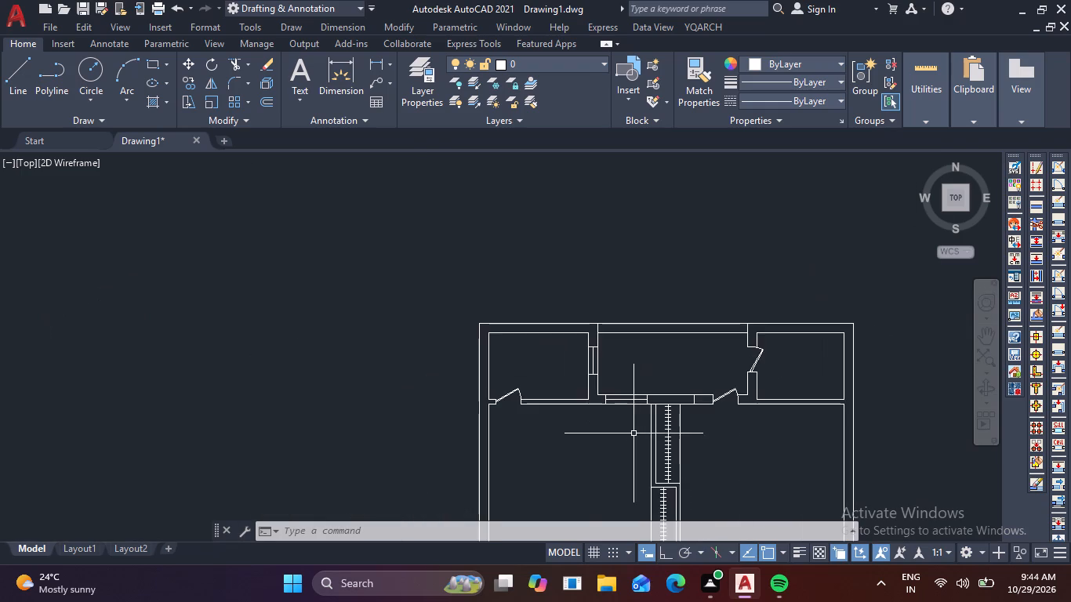
middle_click_drag(634, 434, 659, 256)
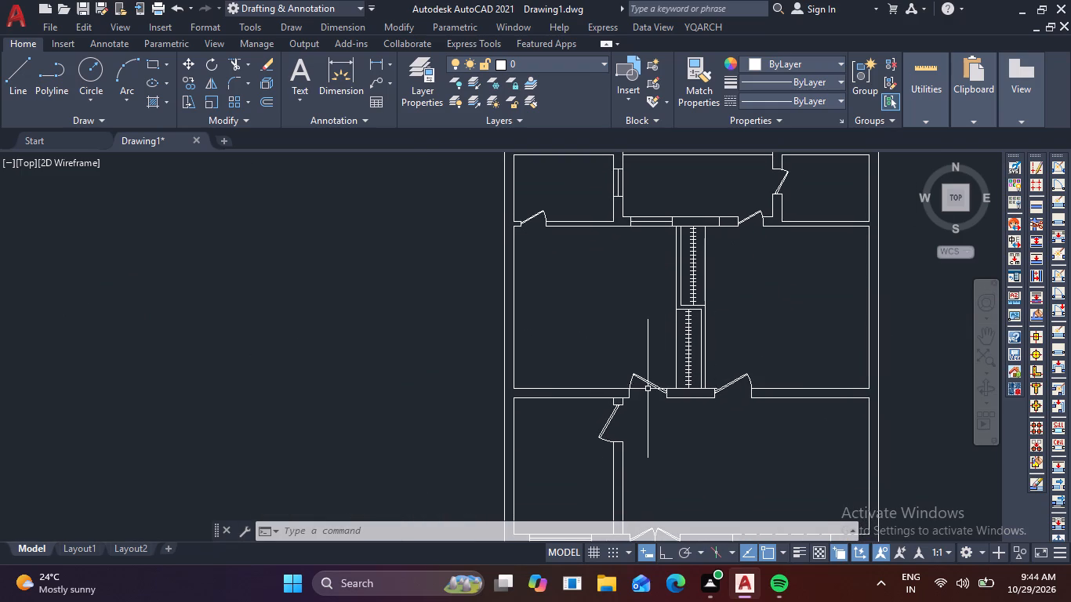
middle_click_drag(675, 420, 666, 235)
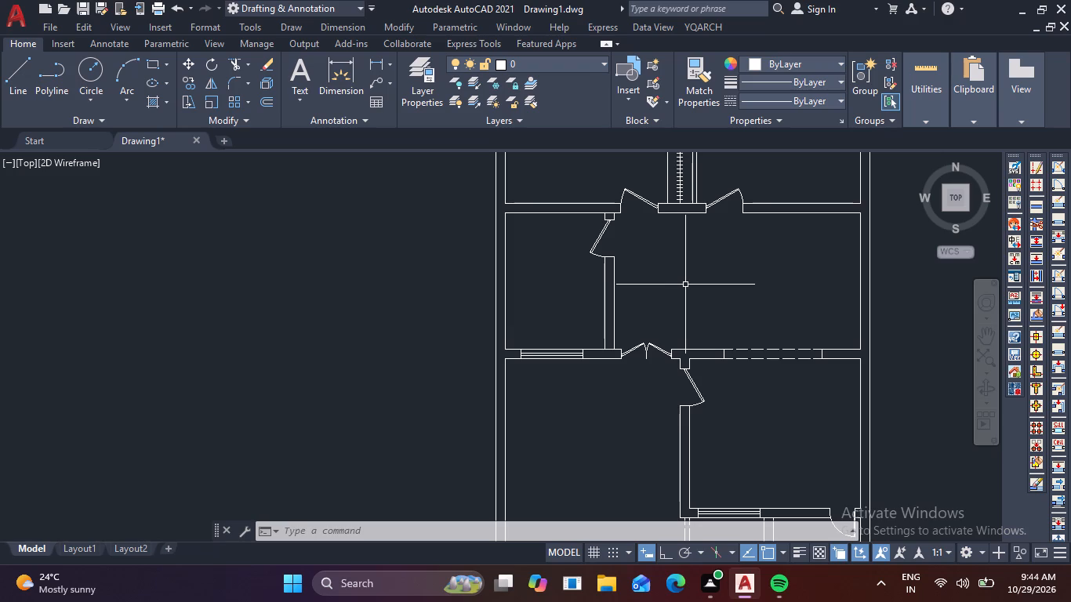
middle_click_drag(673, 269, 691, 426)
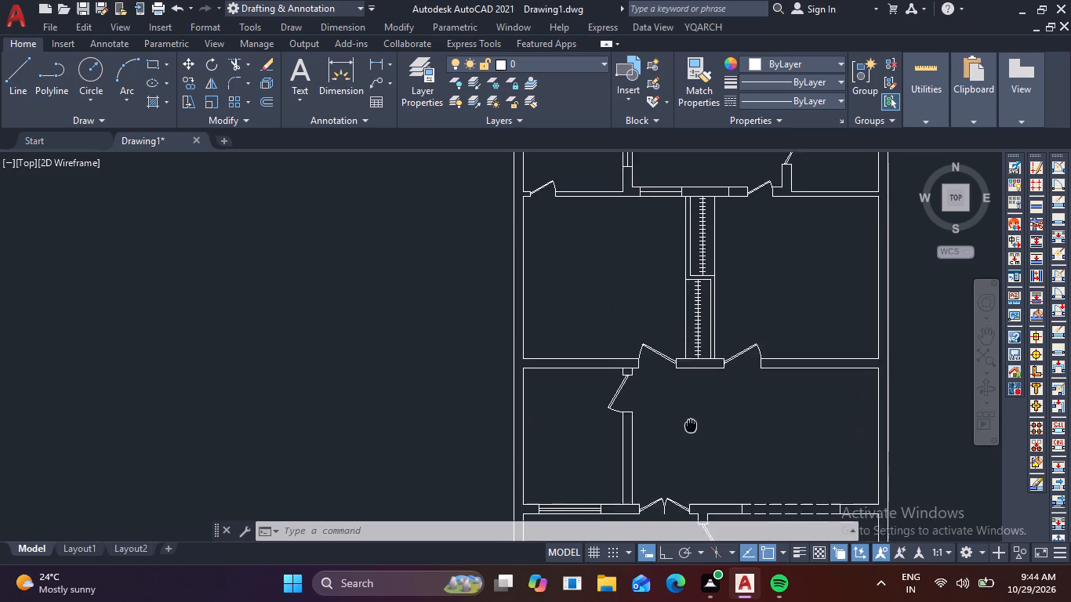
middle_click_drag(691, 426, 689, 442)
middle_click_drag(727, 258, 733, 318)
scroll(732, 265, "up", 4)
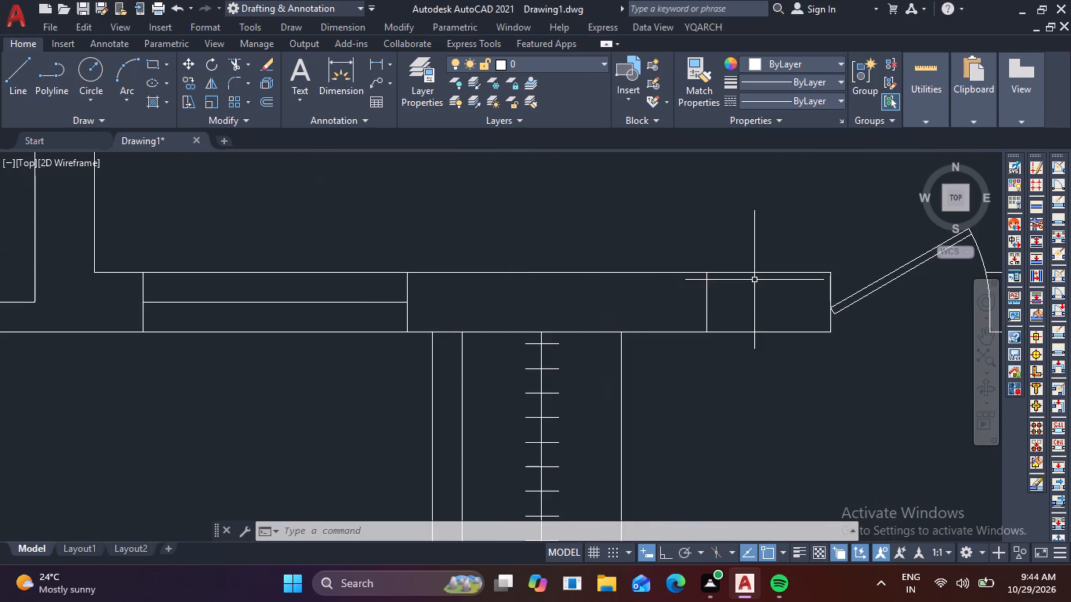
right_click(755, 280)
left_click(821, 270)
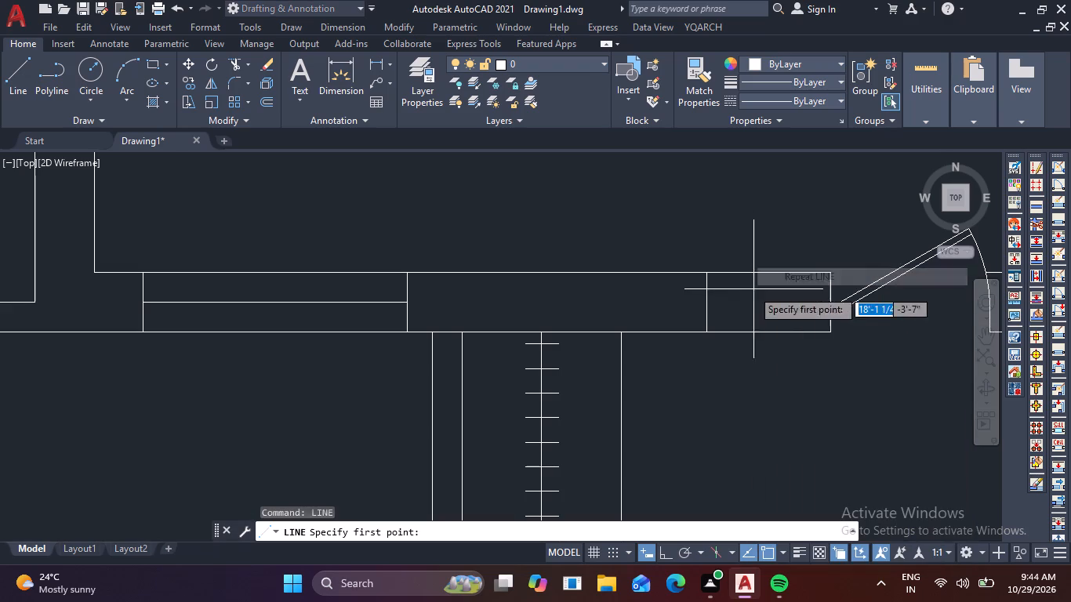
left_click(708, 298)
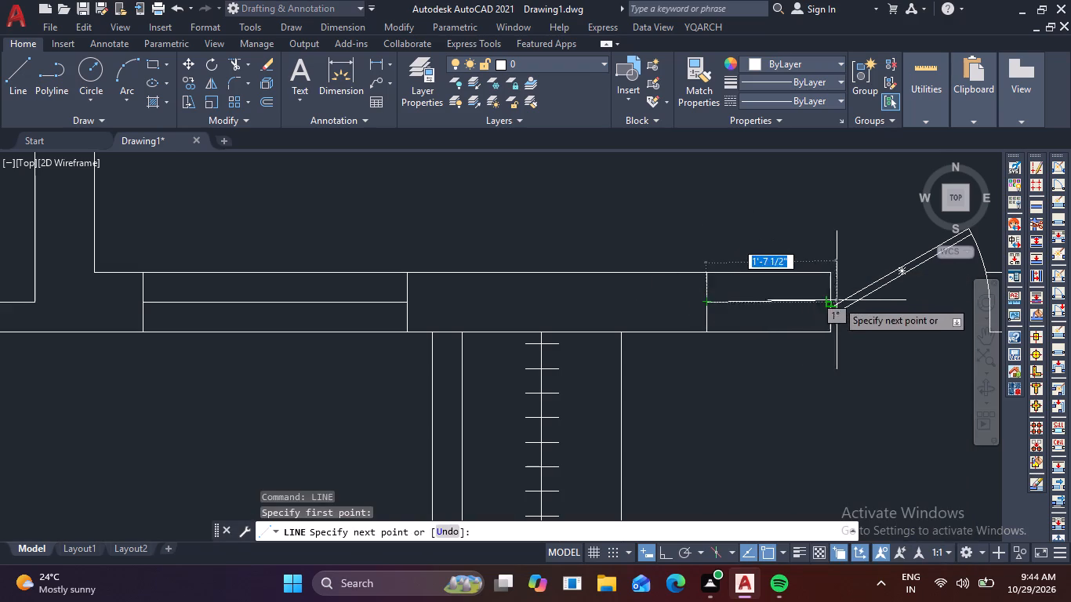
left_click(830, 300)
right_click(830, 300)
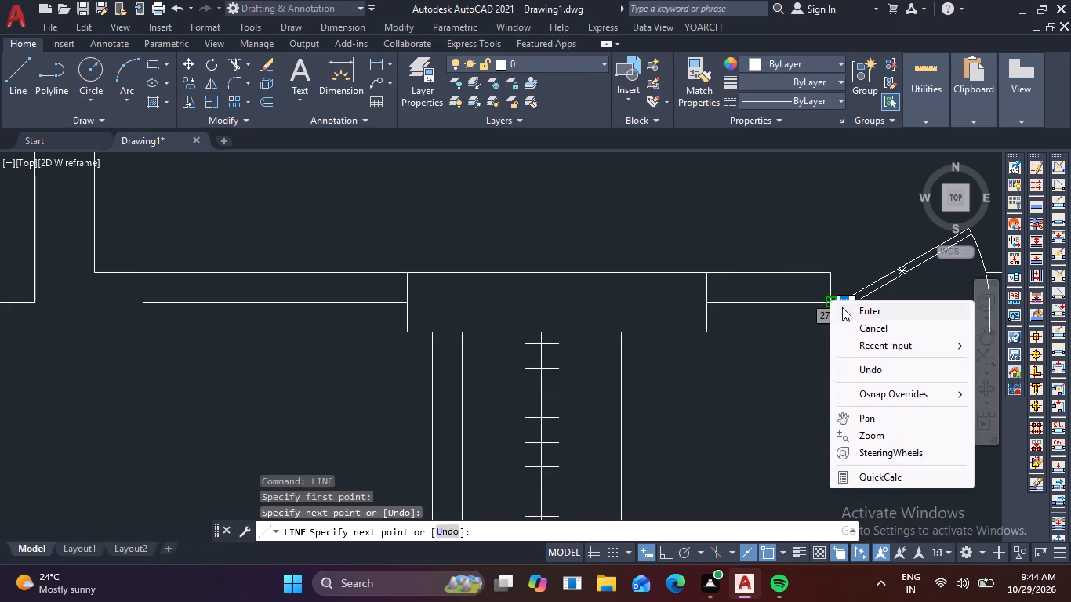
left_click(858, 321)
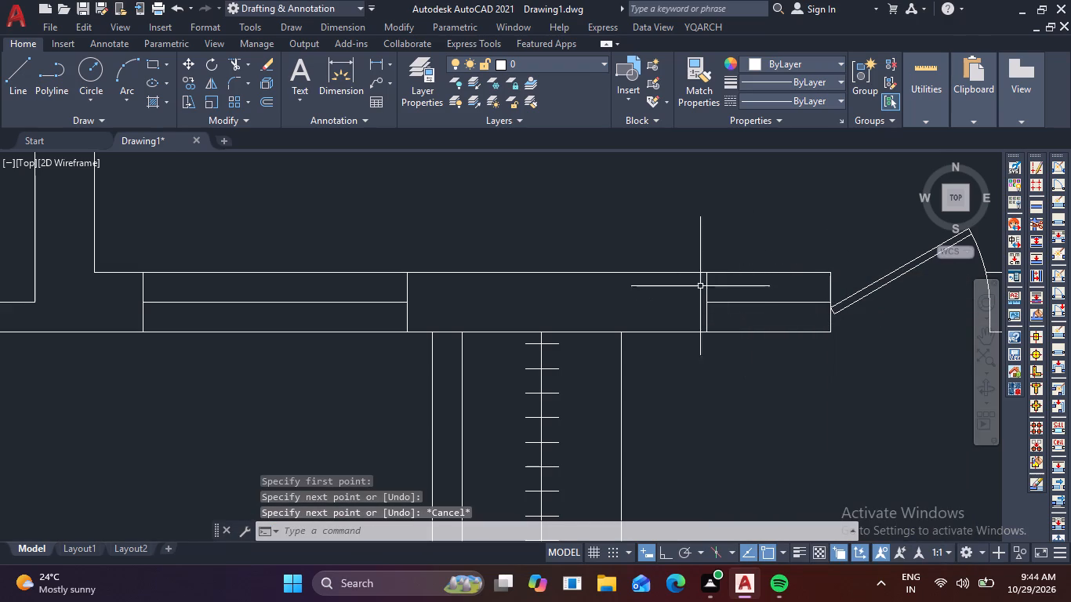
Offset the centre line right of the staircase by 1" to both sides.
left_click(272, 101)
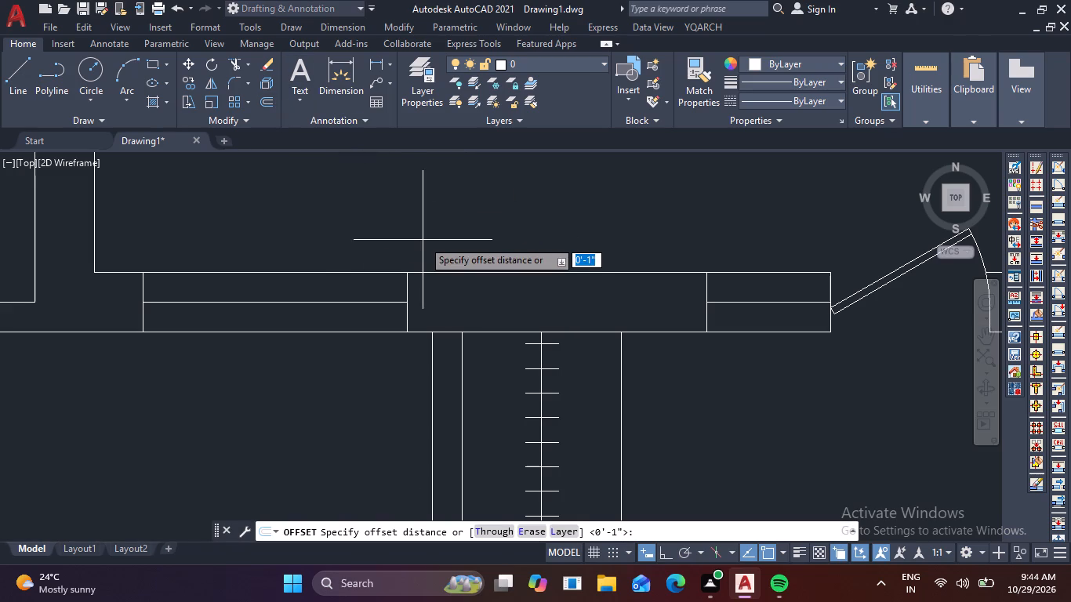
key("1")
key("space")
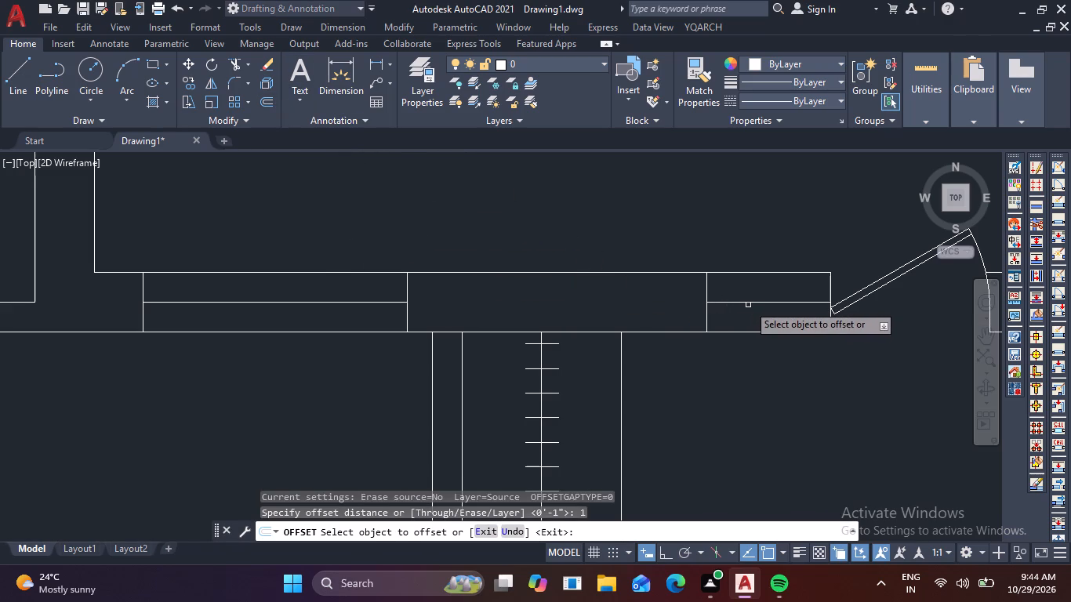
left_click(748, 302)
left_click(751, 273)
left_click(752, 303)
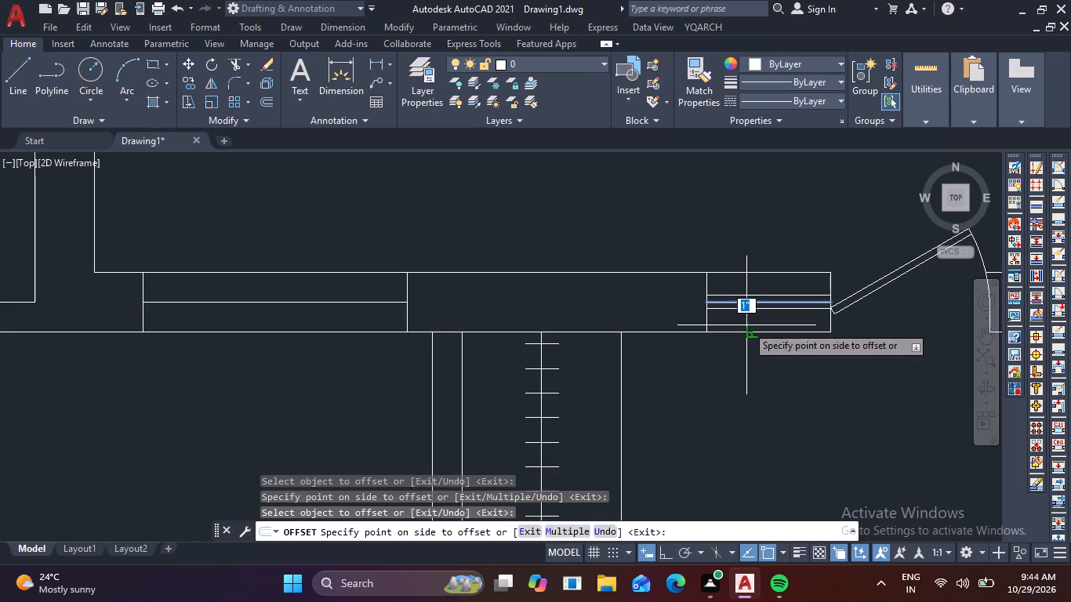
left_click(746, 325)
Offset the window centre line left of the staircase by 1" both above and below.
left_click(351, 299)
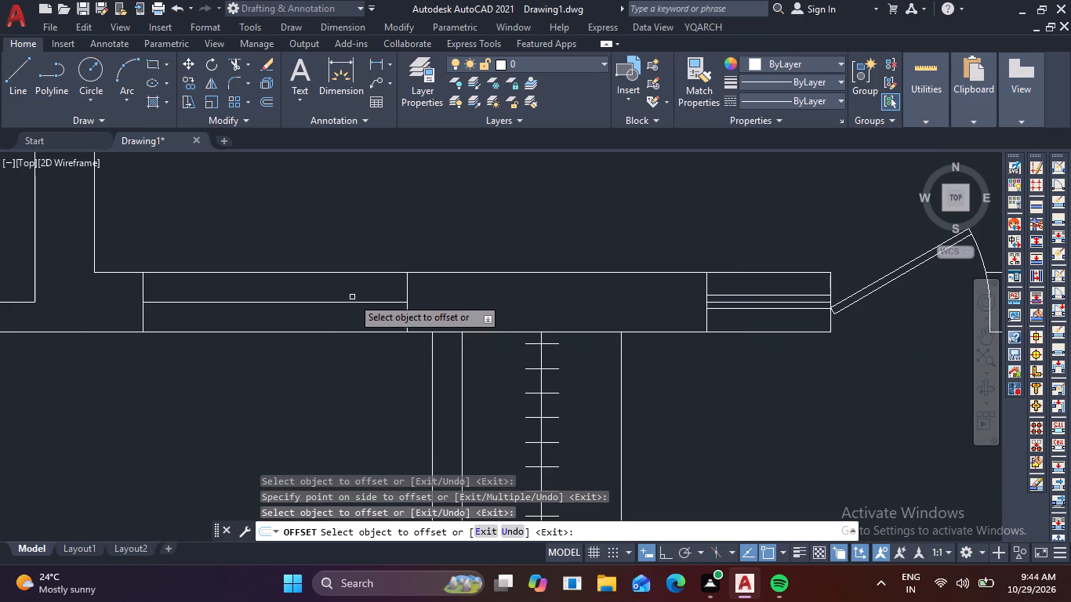
left_click(361, 303)
left_click(378, 277)
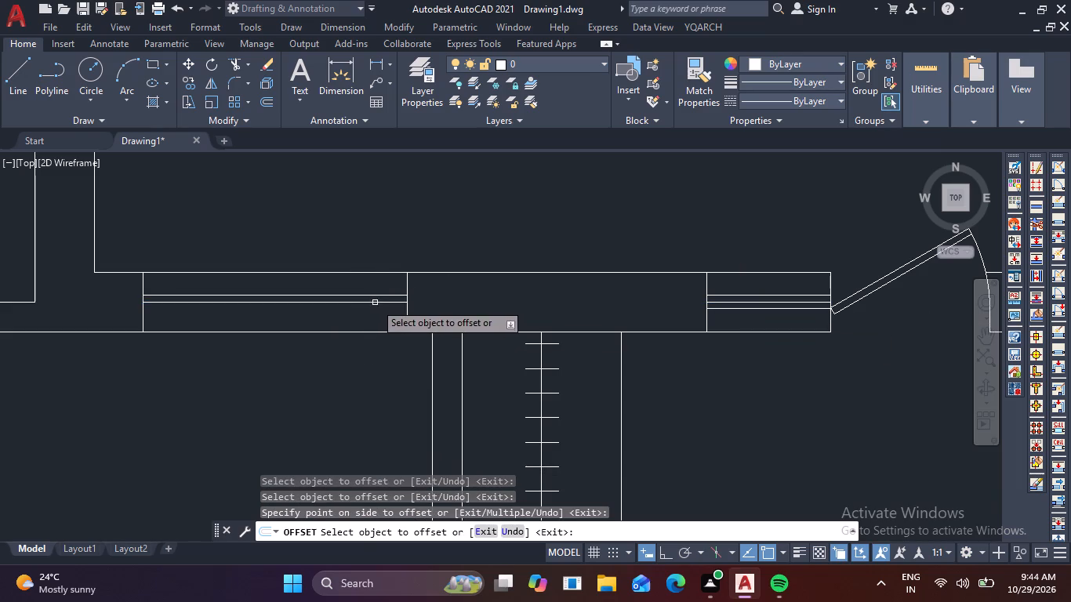
left_click(375, 303)
left_click(367, 331)
Offset the vertical window centre line in the middle room's left wall by 1" to both sides.
scroll(364, 331, "down", 2)
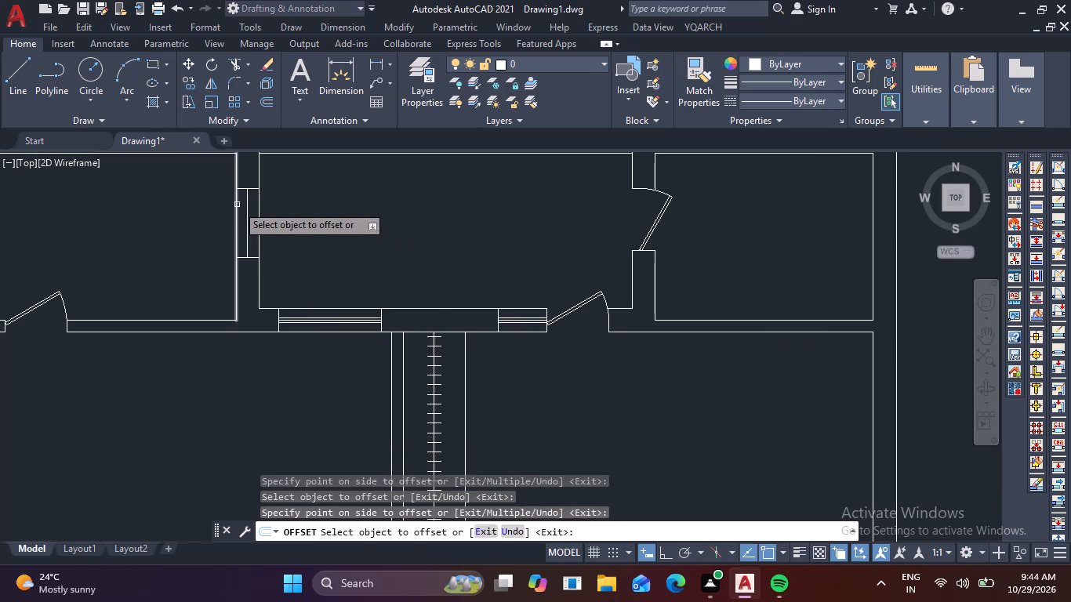
scroll(241, 205, "up", 2)
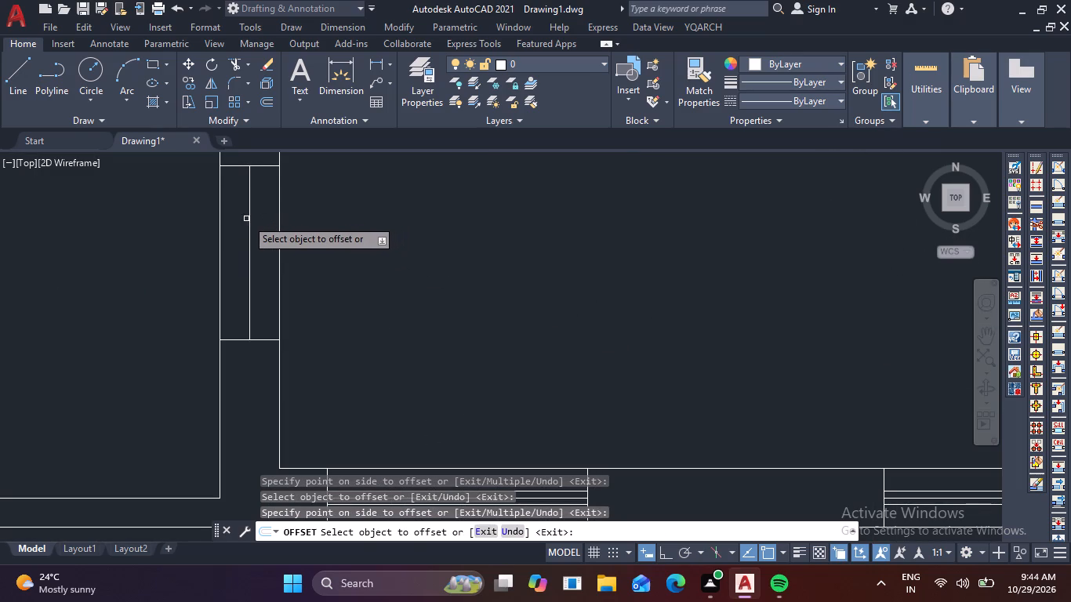
left_click(251, 219)
left_click(281, 224)
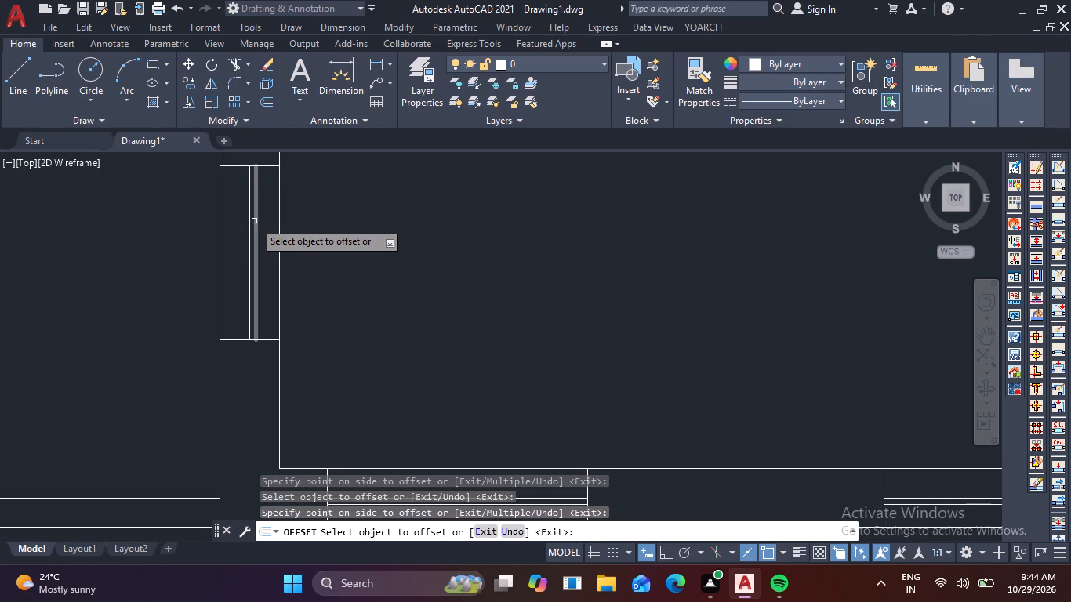
left_click(249, 219)
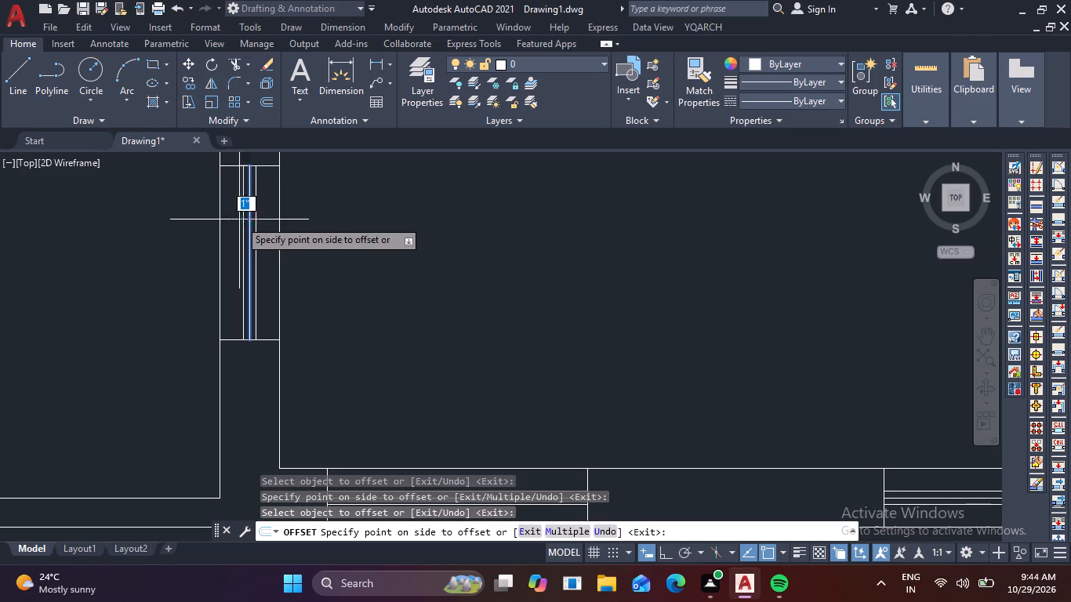
left_click(221, 218)
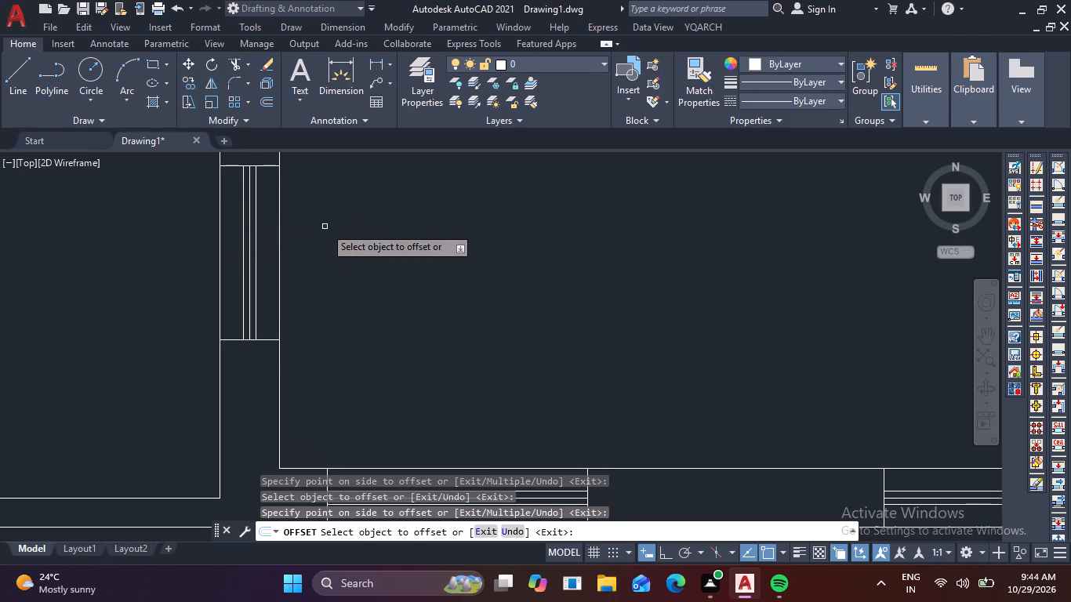
scroll(351, 208, "down", 2)
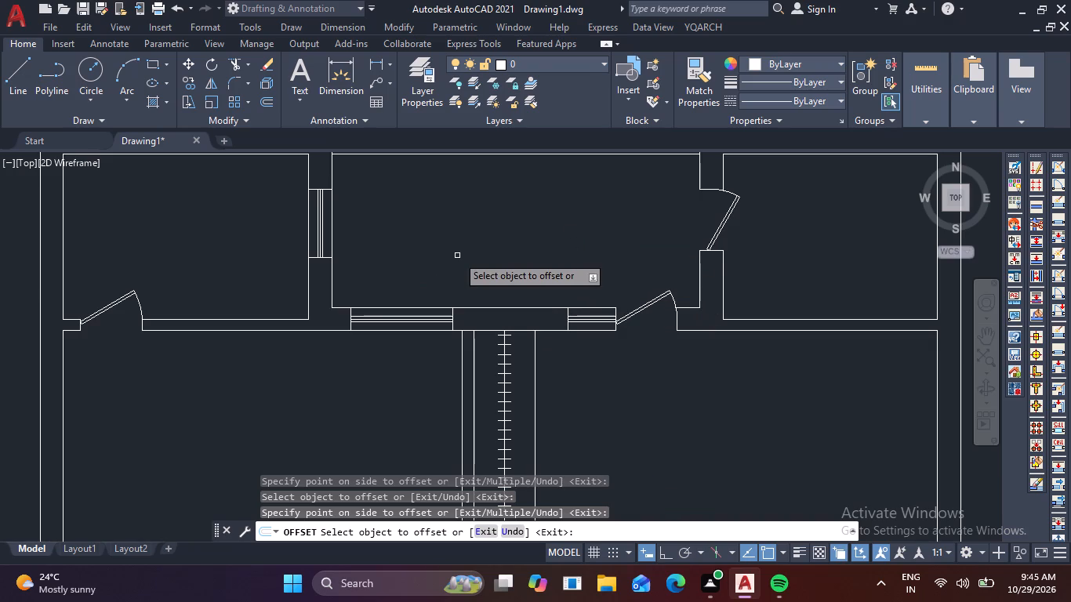
key("Escape")
Delete the original centre lines of the three windows in the middle room's left and lower walls.
scroll(318, 262, "up", 2)
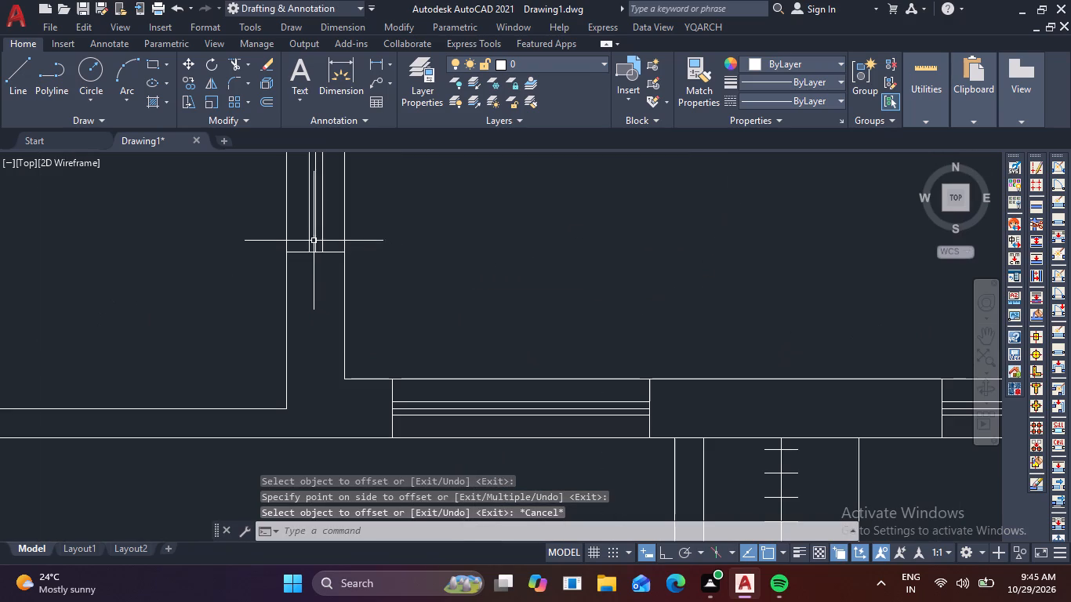
left_click(314, 238)
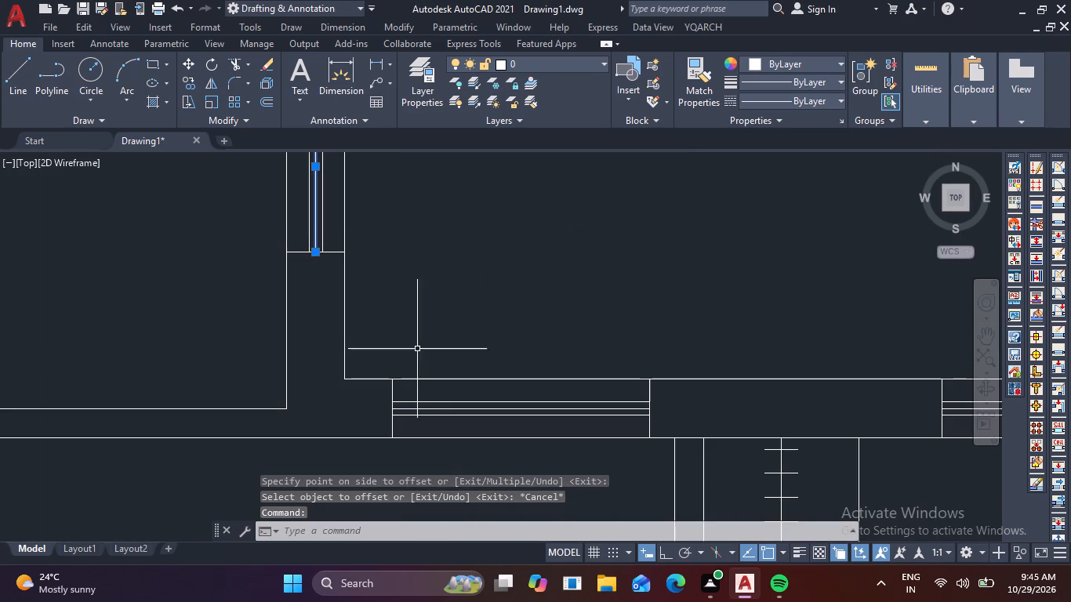
left_click(459, 408)
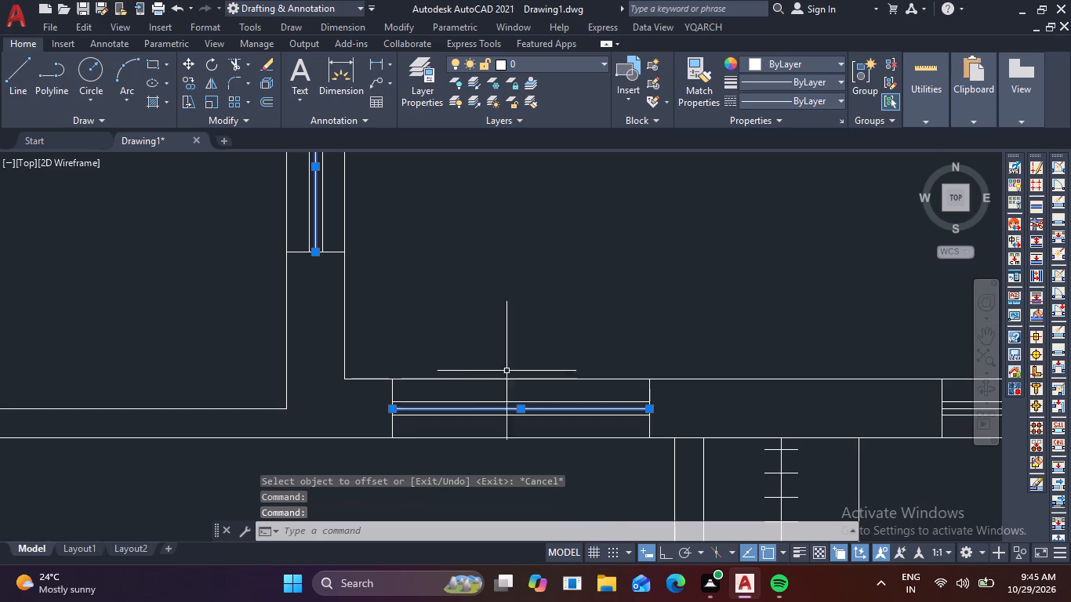
scroll(507, 371, "down", 2)
scroll(686, 390, "up", 3)
left_click(692, 383)
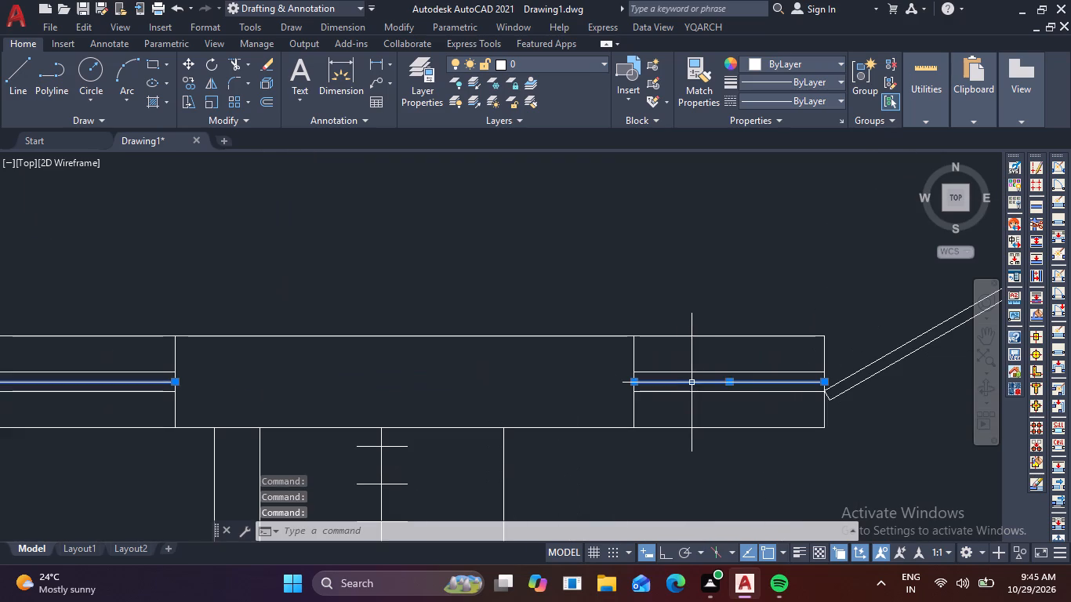
key("Delete")
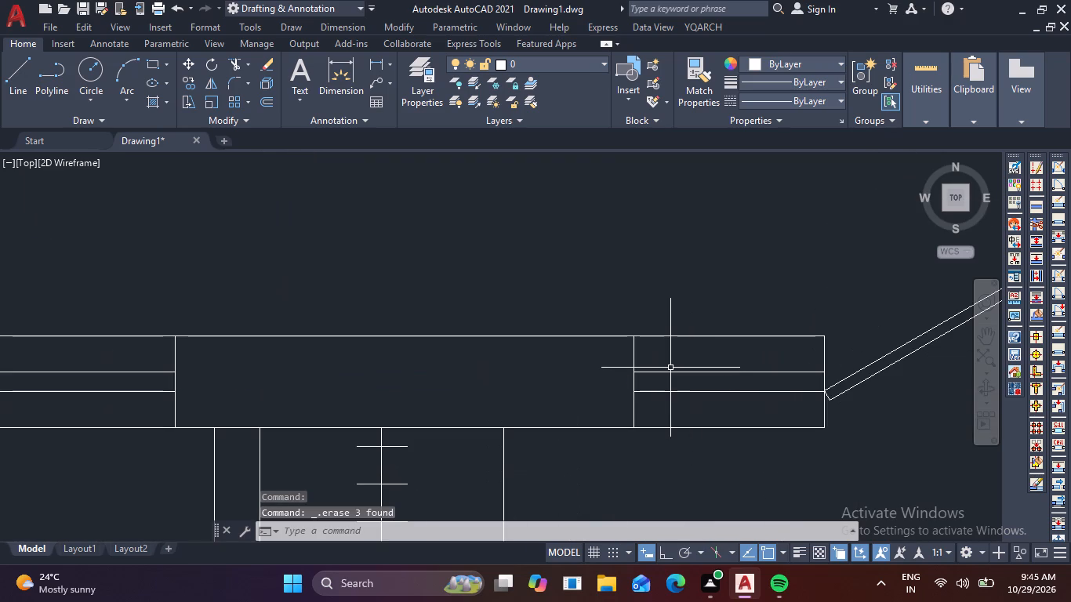
Draw a line closing the single door opening along the left face of the vertical wall below the double door.
scroll(663, 377, "down", 4)
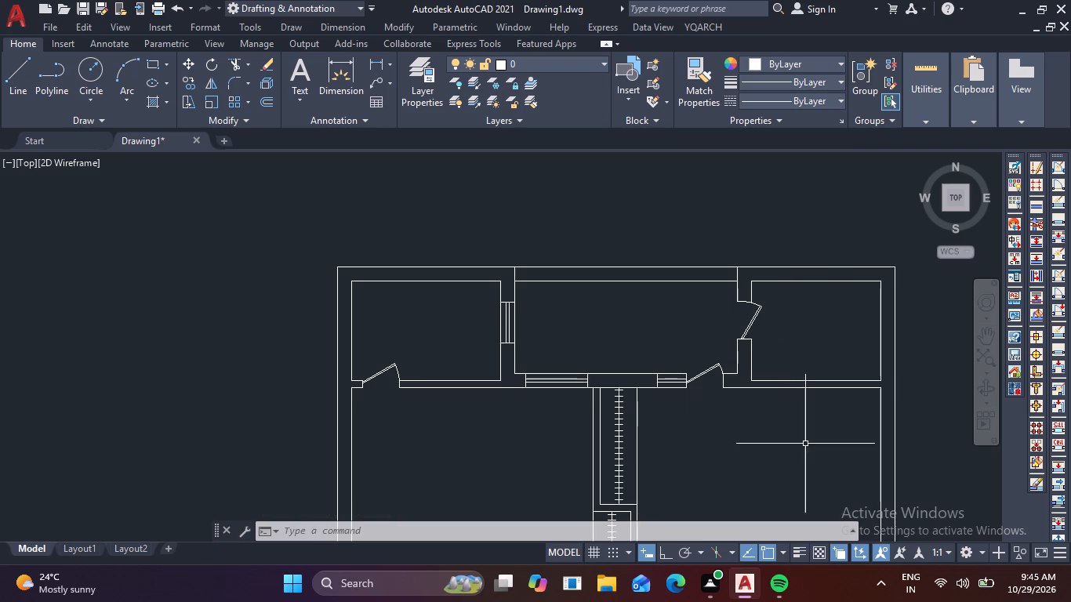
scroll(654, 381, "up", 1)
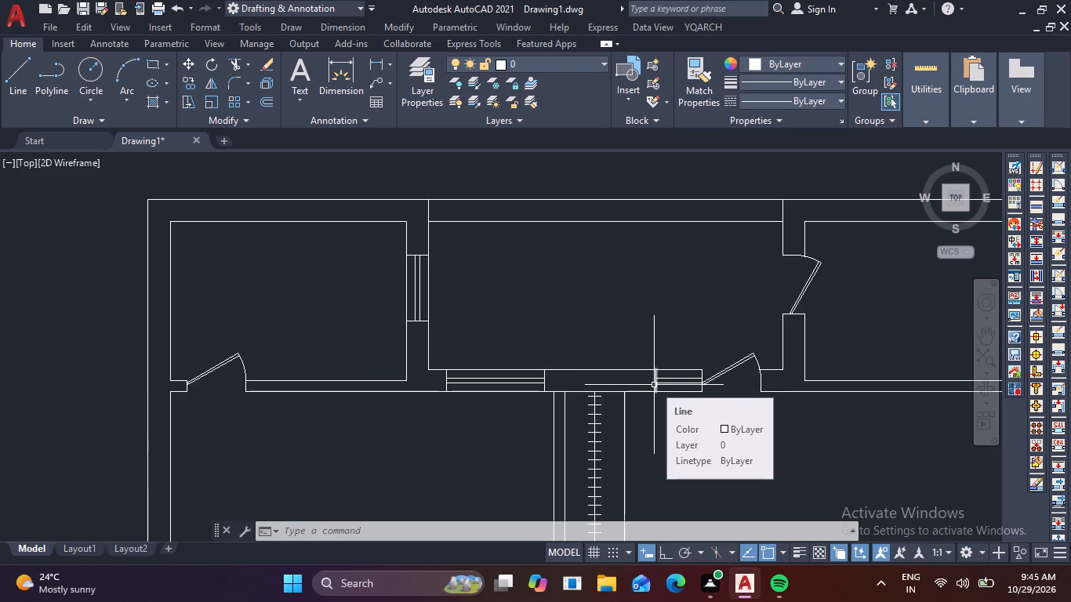
scroll(474, 428, "down", 3)
middle_click_drag(474, 430, 430, 227)
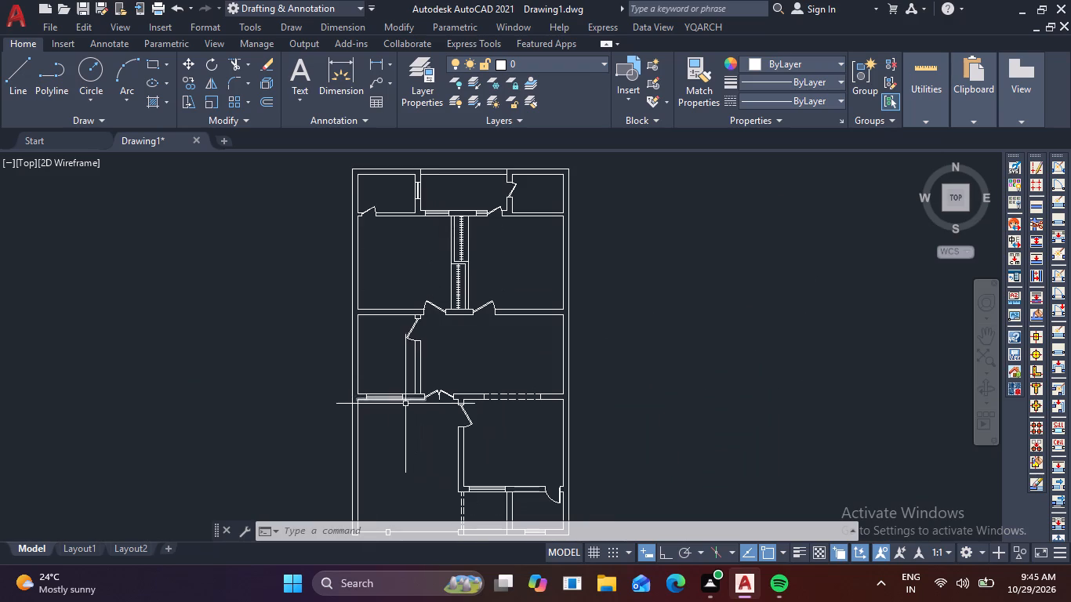
middle_click_drag(405, 409, 452, 292)
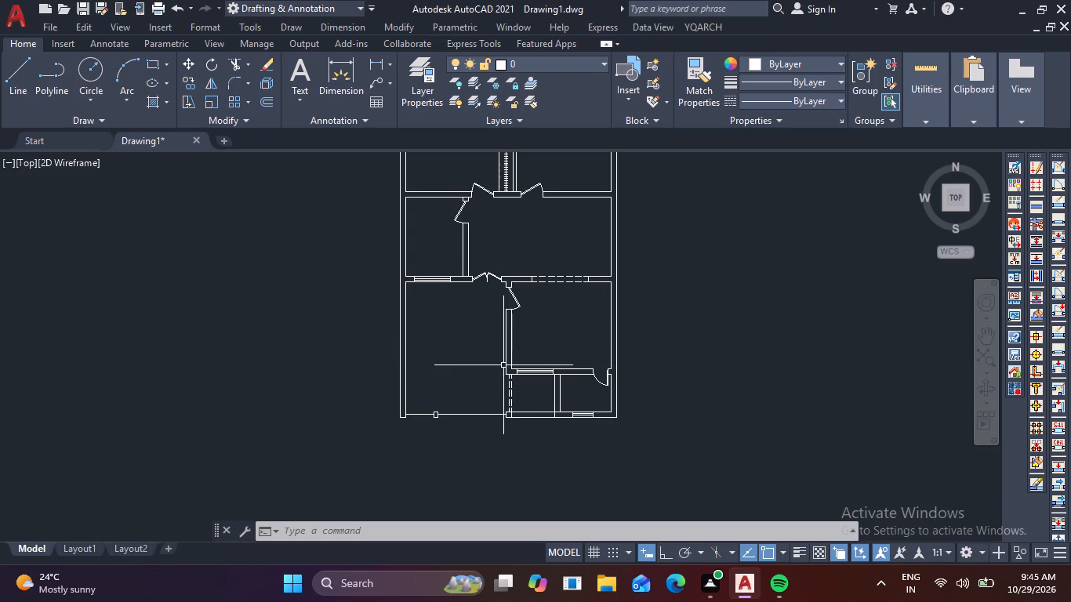
key("l")
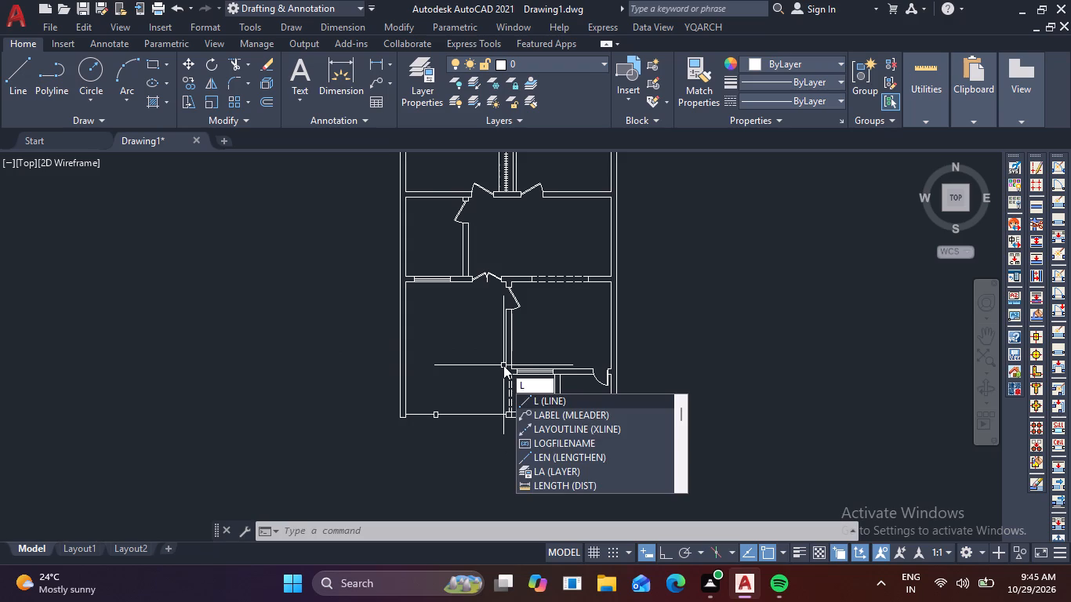
key("space")
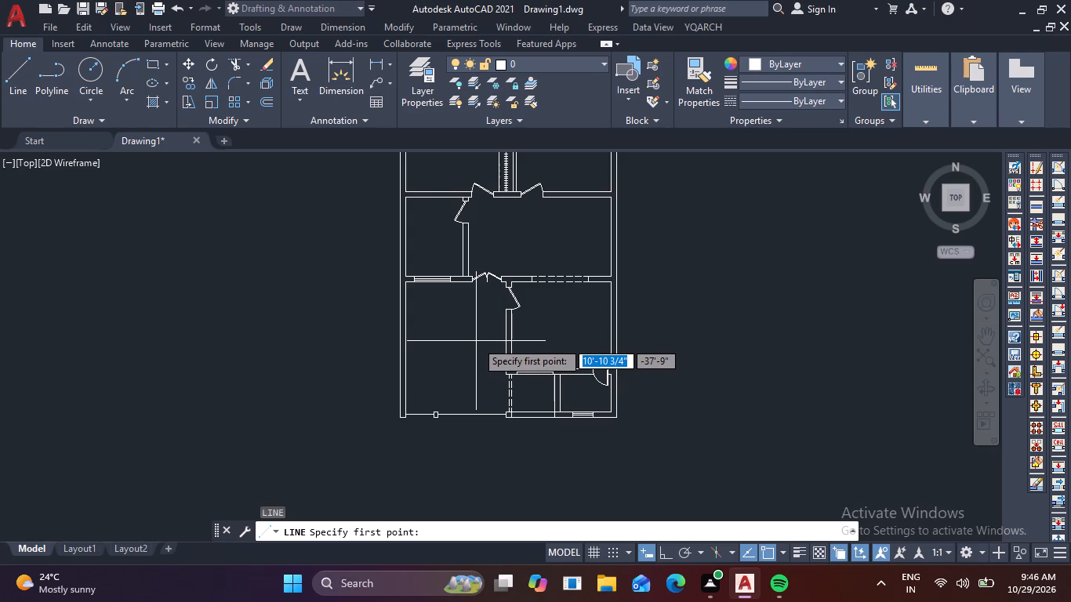
scroll(514, 291, "up", 4)
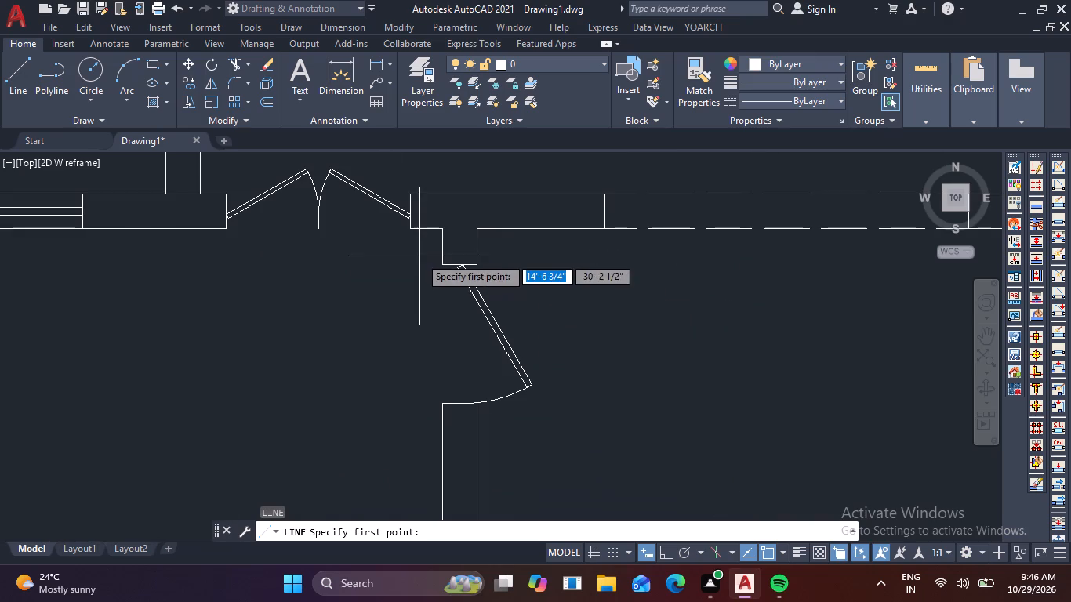
left_click(438, 265)
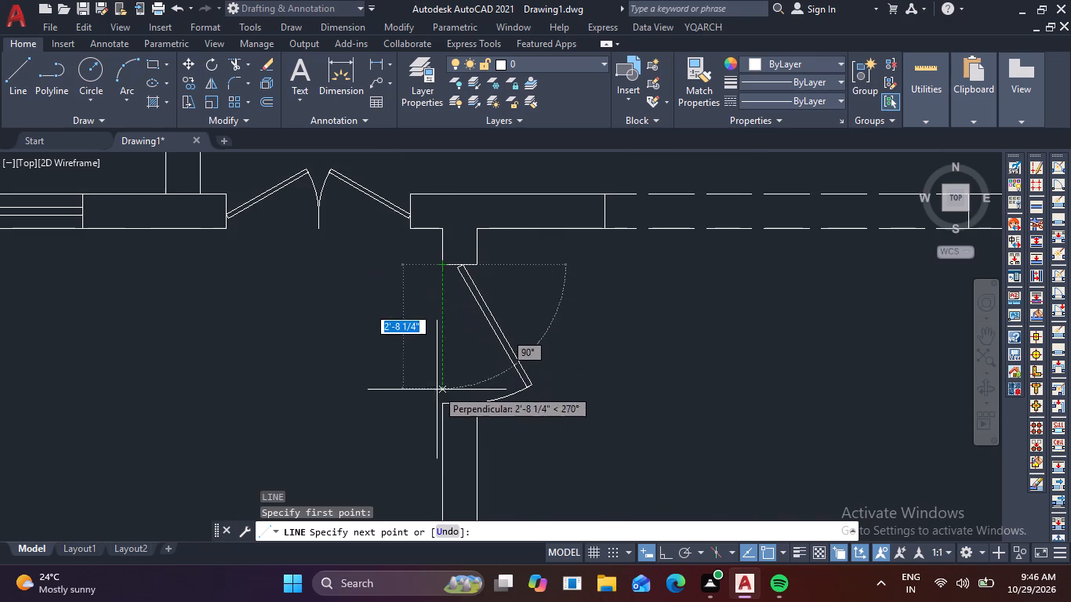
left_click(442, 402)
right_click(442, 402)
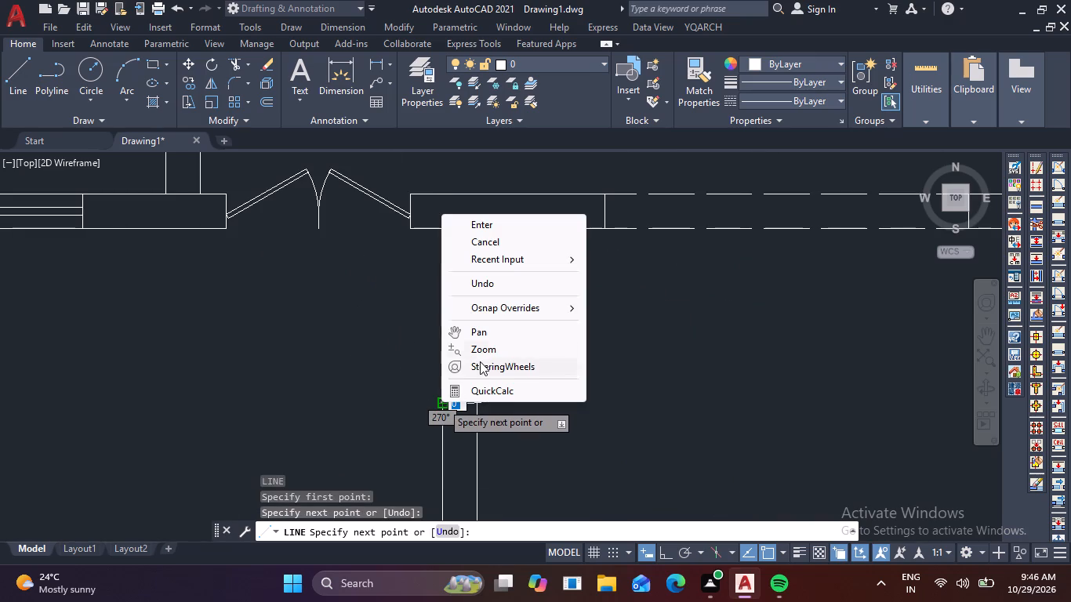
left_click(529, 236)
Draw a line across the double door opening along the lower face of the horizontal wall.
right_click(261, 226)
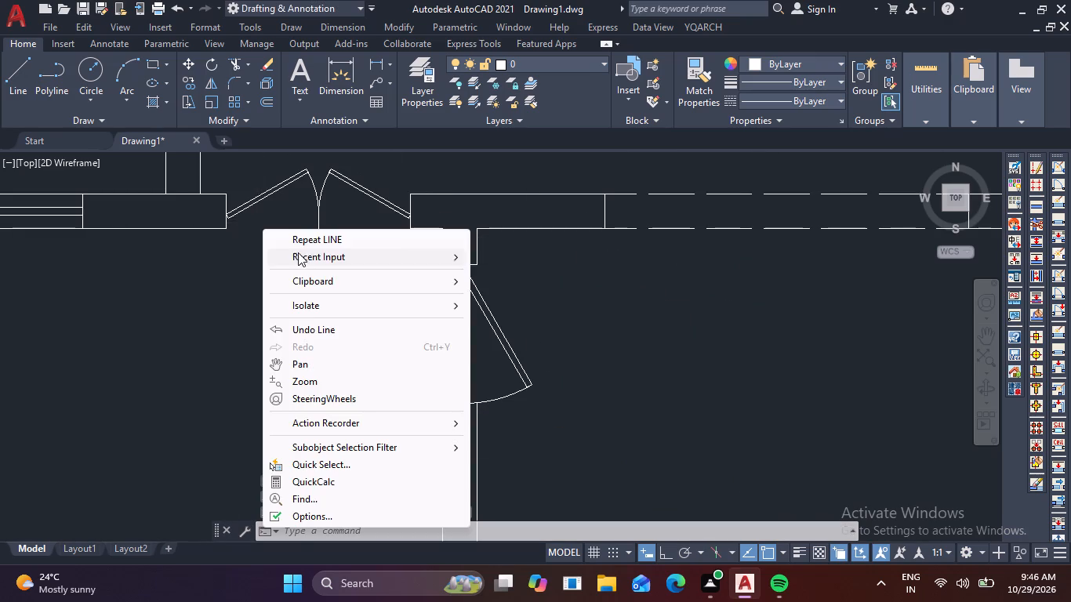
left_click(317, 241)
left_click(221, 229)
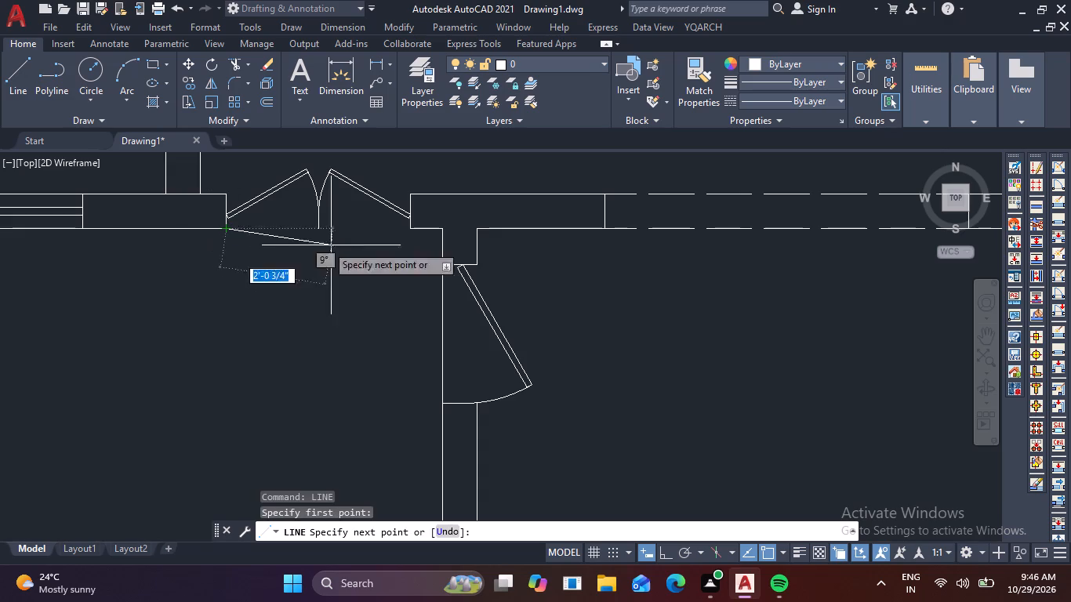
left_click(406, 227)
right_click(406, 227)
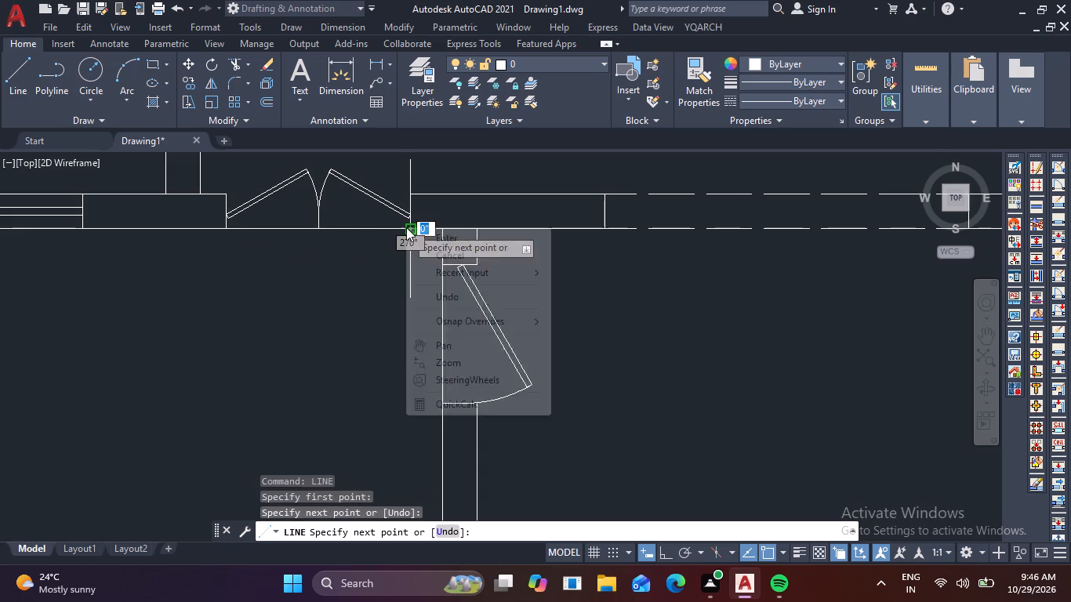
left_click(461, 259)
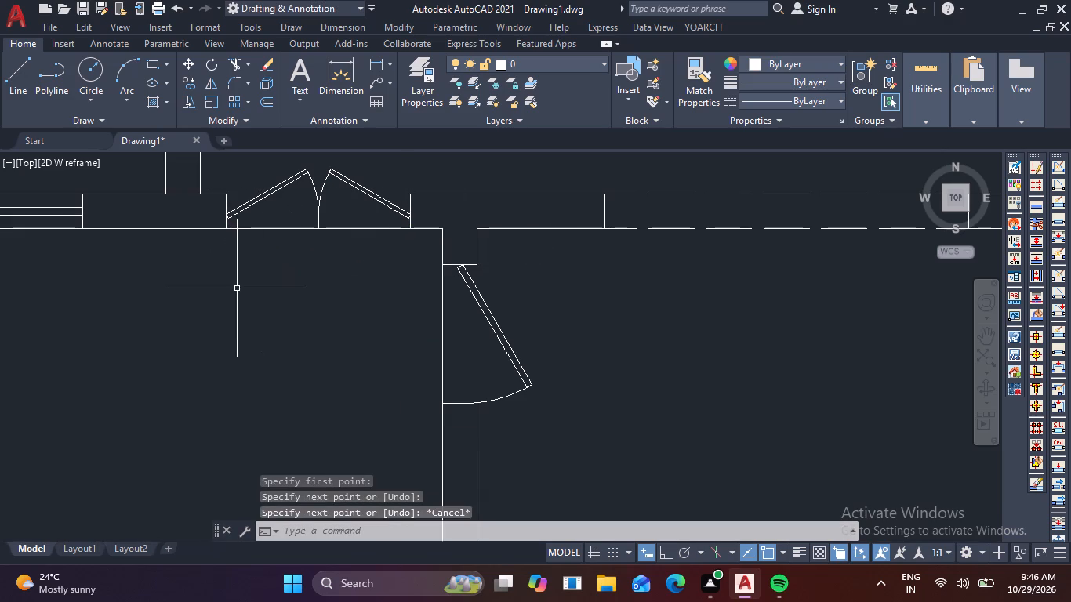
With Ortho on, draw a 10" vertical line downward from the wall's lower face, just left of the double door.
right_click(213, 306)
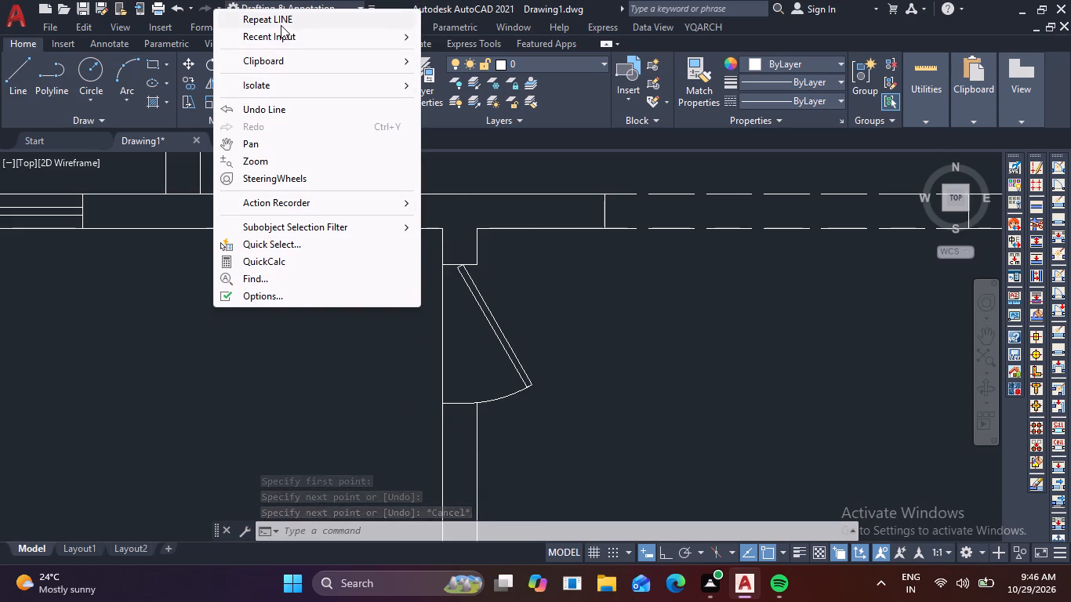
left_click(281, 25)
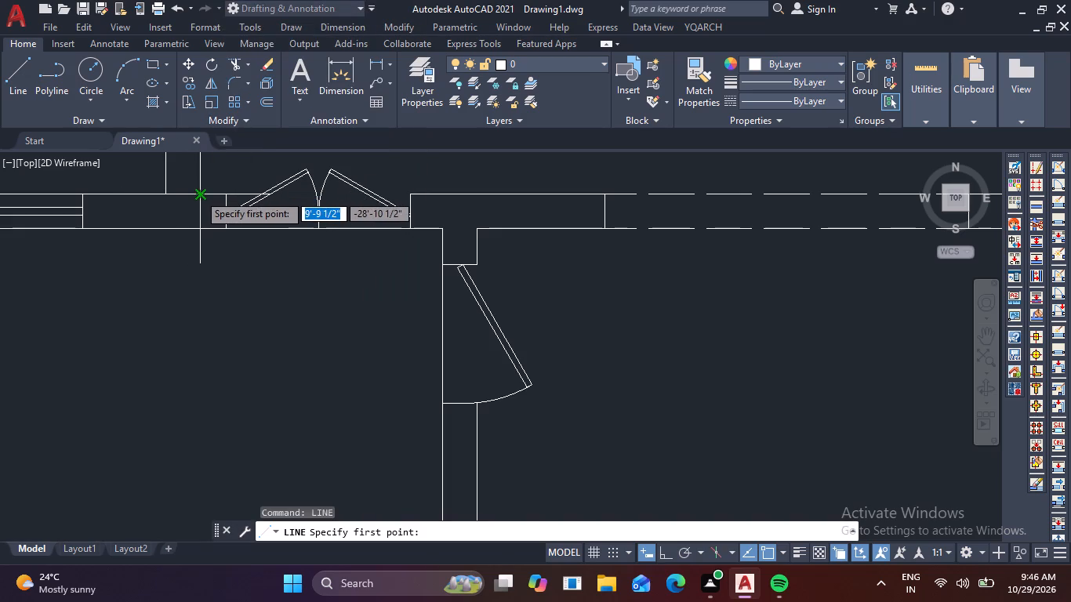
left_click(199, 231)
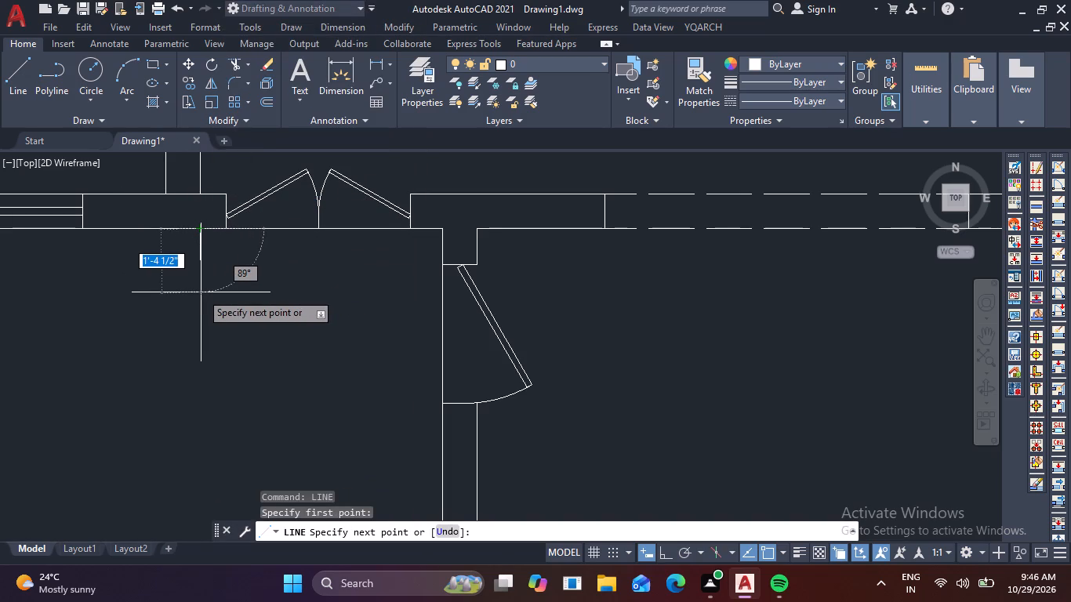
type("10")
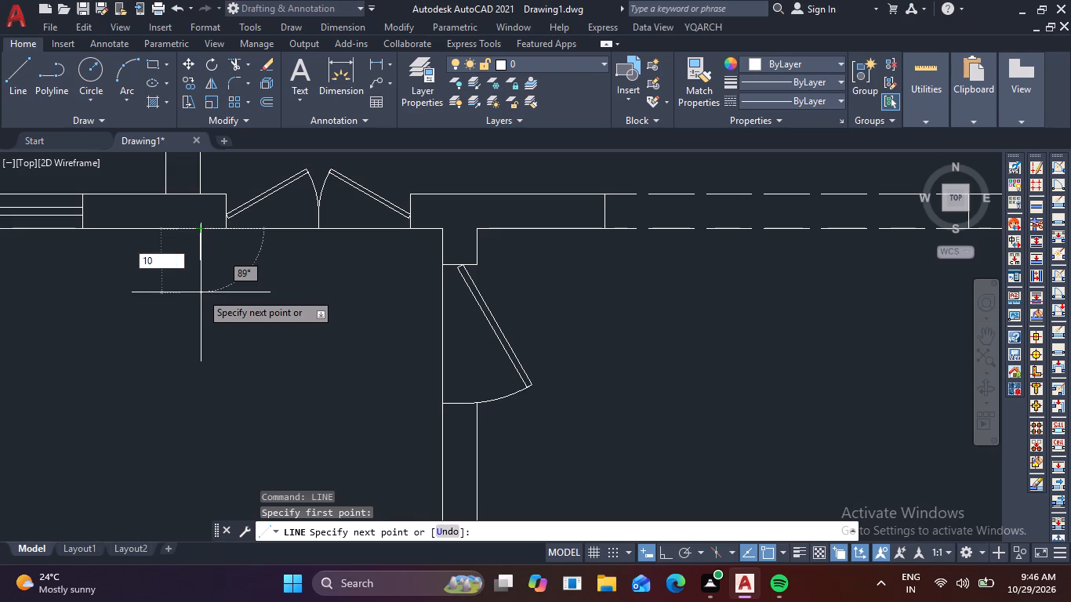
key("space")
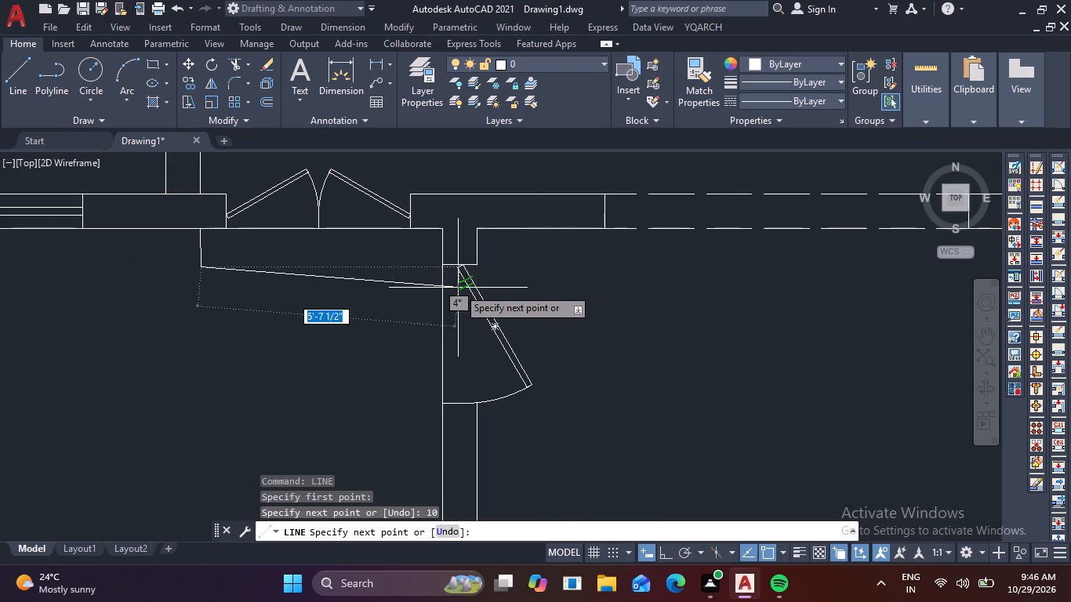
key("ctrl+z")
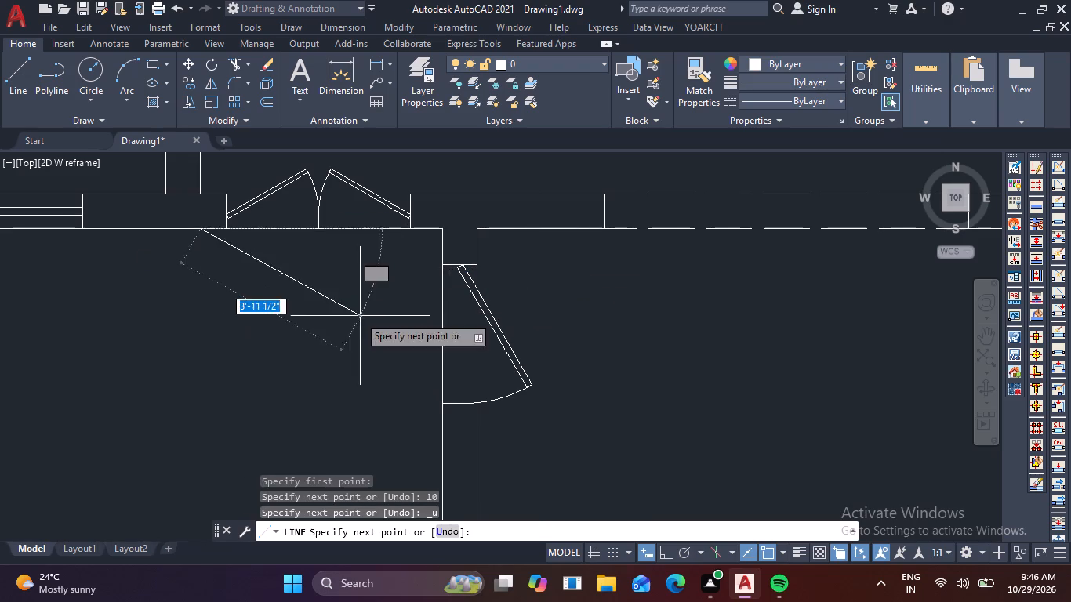
left_click(666, 553)
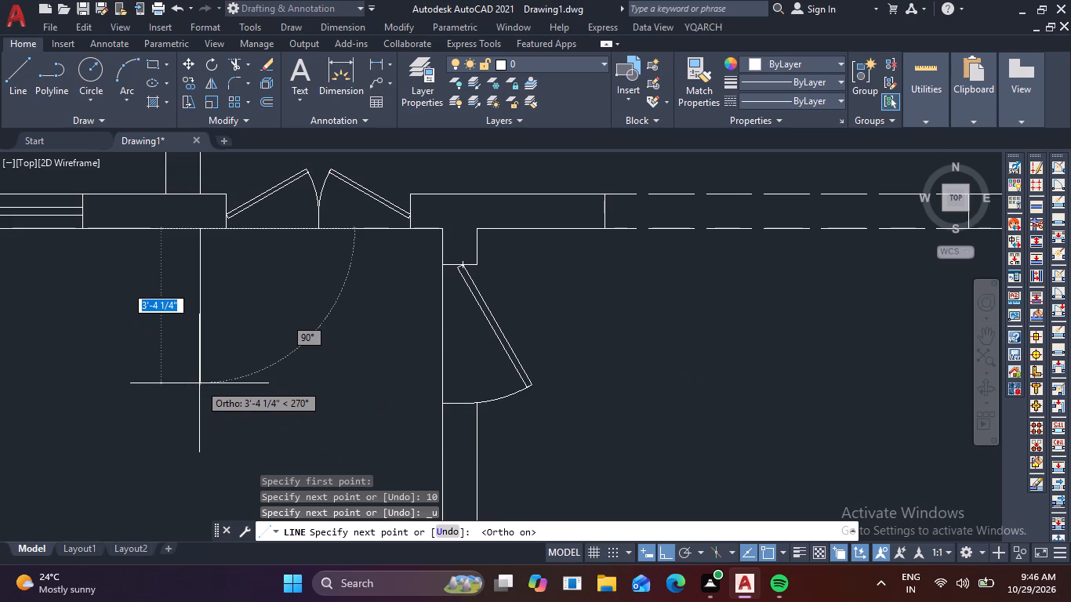
type("10")
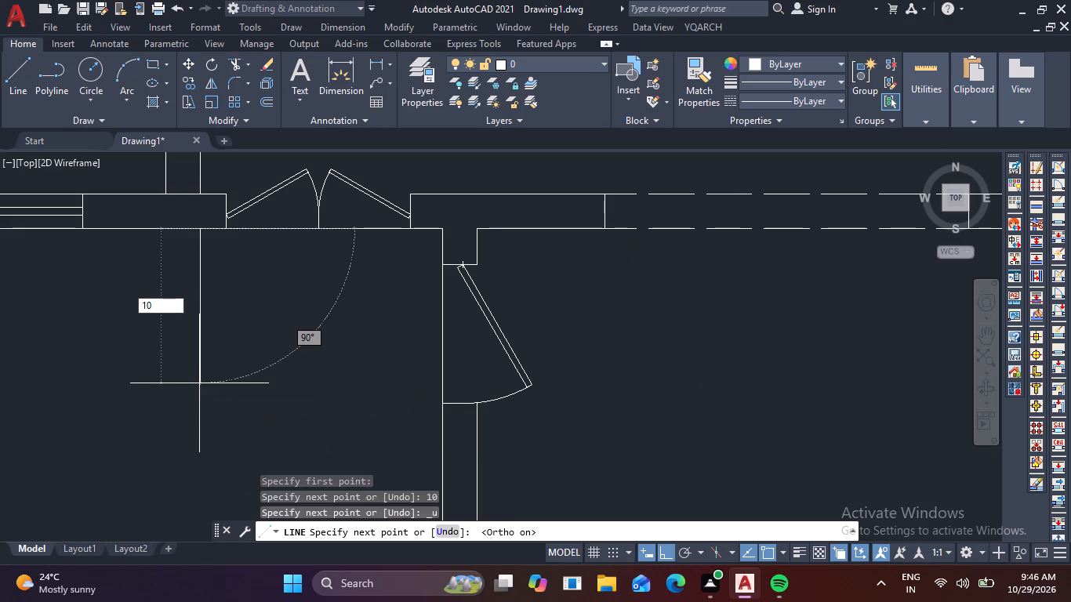
key("Return")
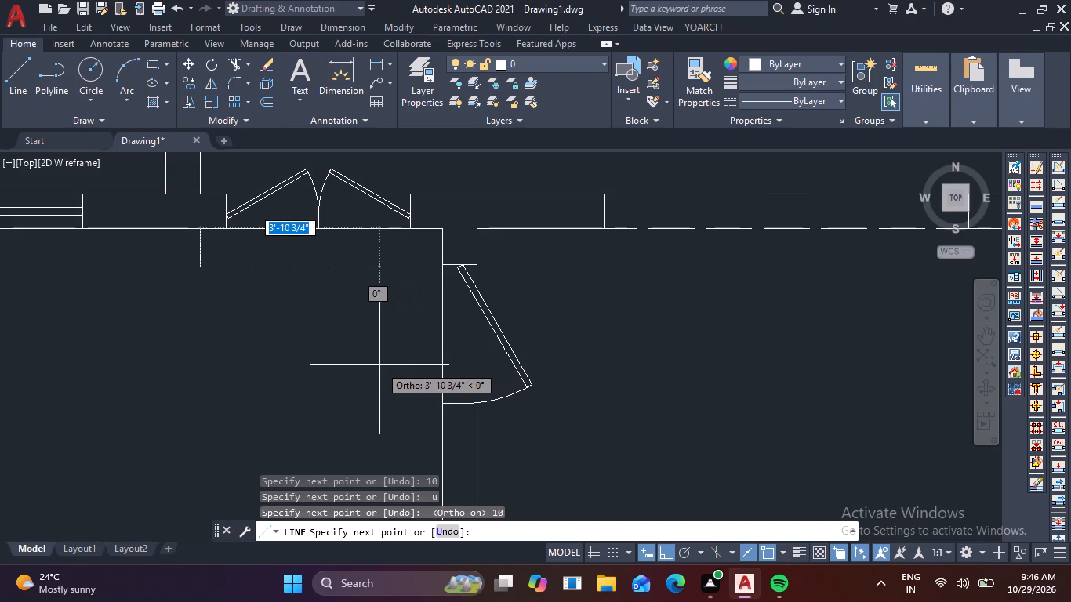
key("Escape")
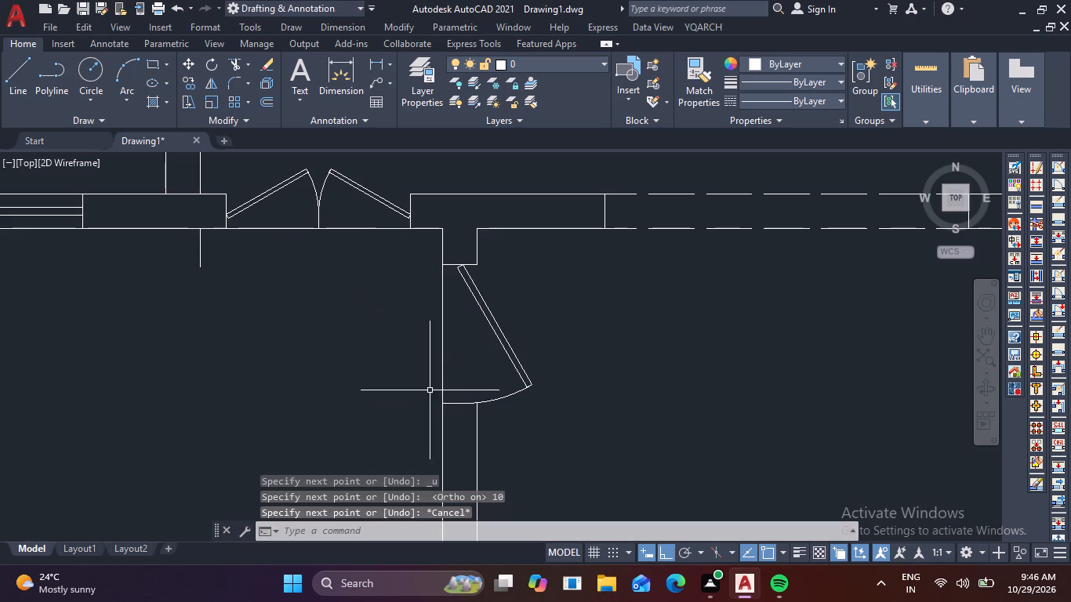
Offset both door-opening closing lines twice by 10" into the lower-left room, the vertical one leftward and the horizontal one downward.
key("o")
key("Return")
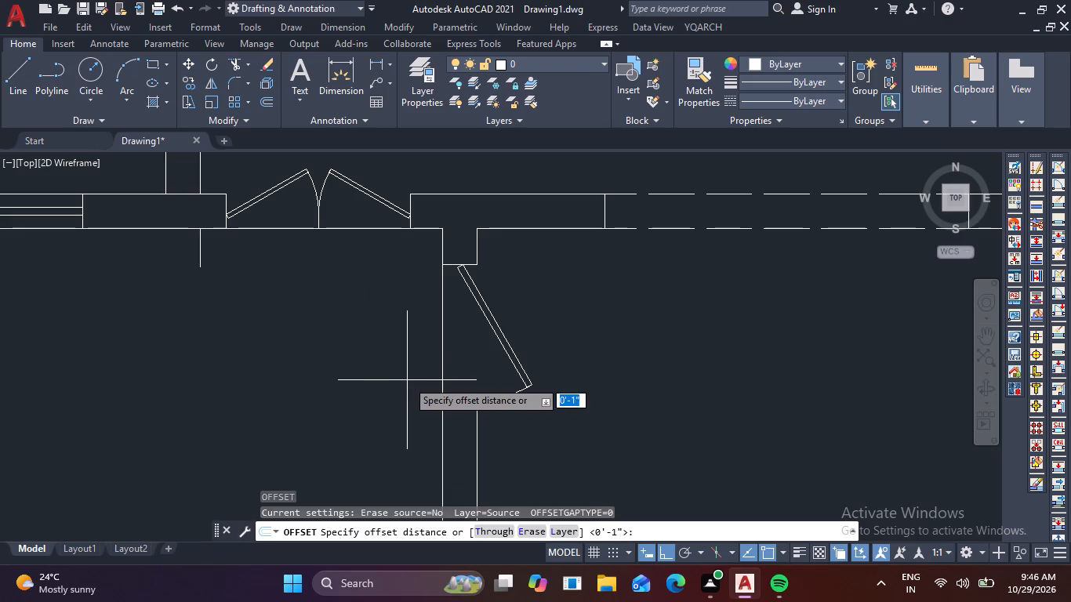
type("10")
key("Return")
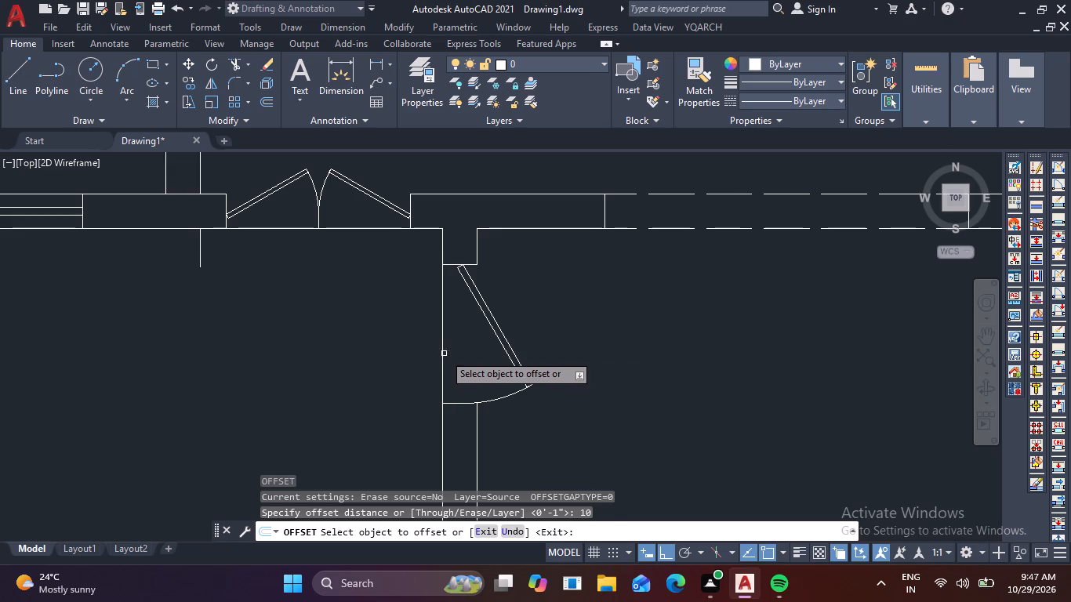
left_click(441, 354)
left_click(379, 367)
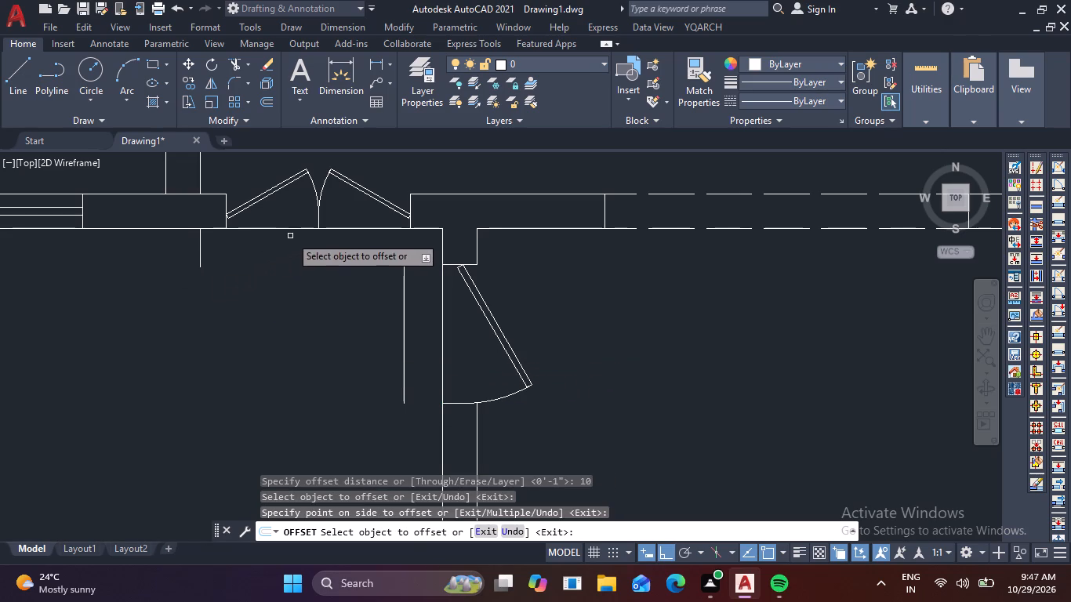
left_click(300, 229)
left_click(294, 263)
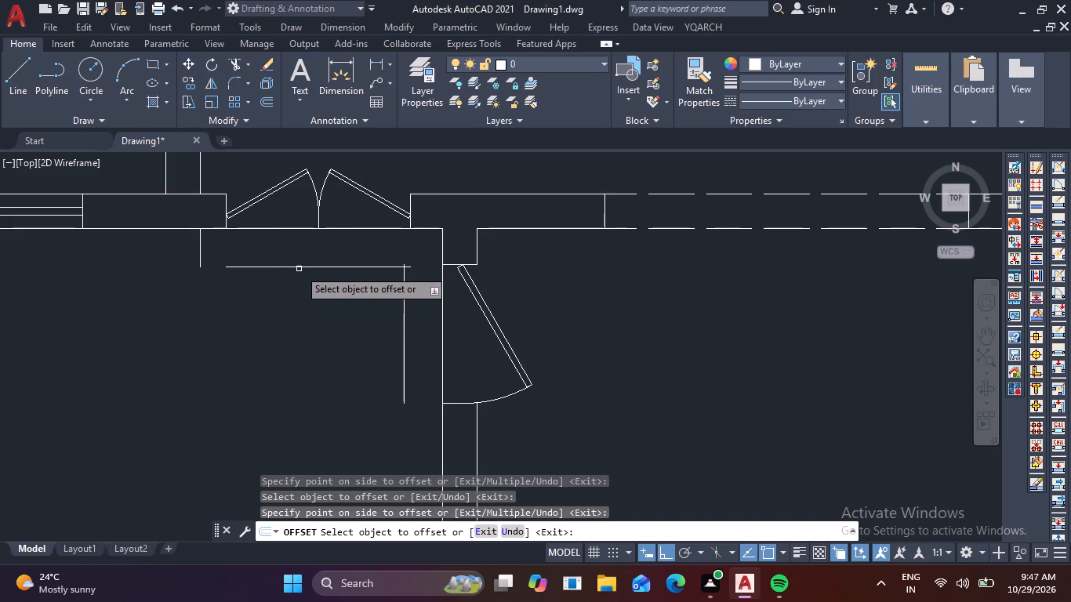
left_click(299, 268)
left_click(264, 321)
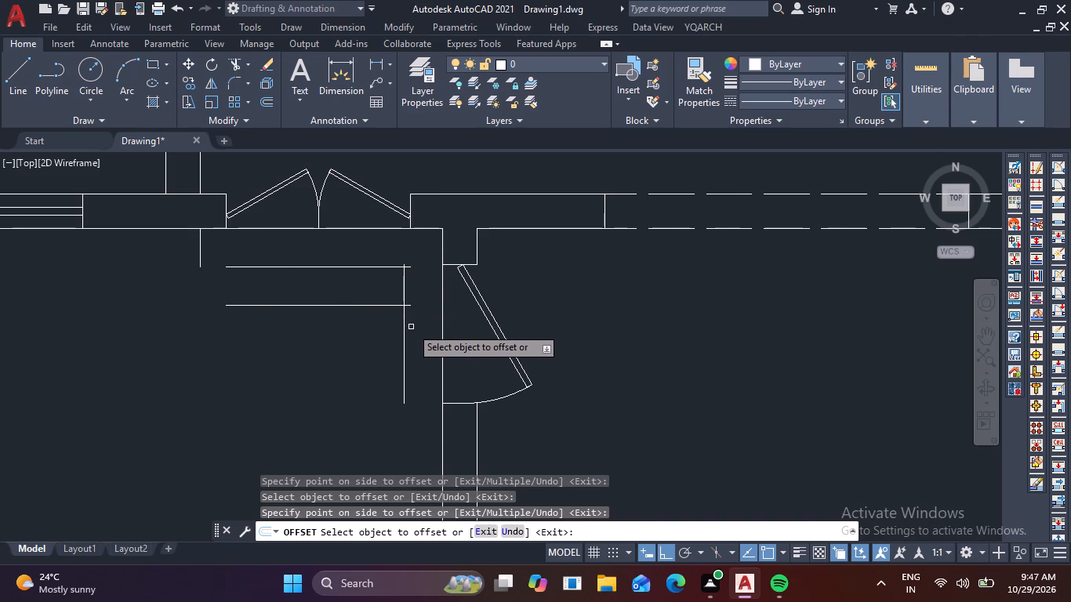
left_click(402, 326)
left_click(334, 363)
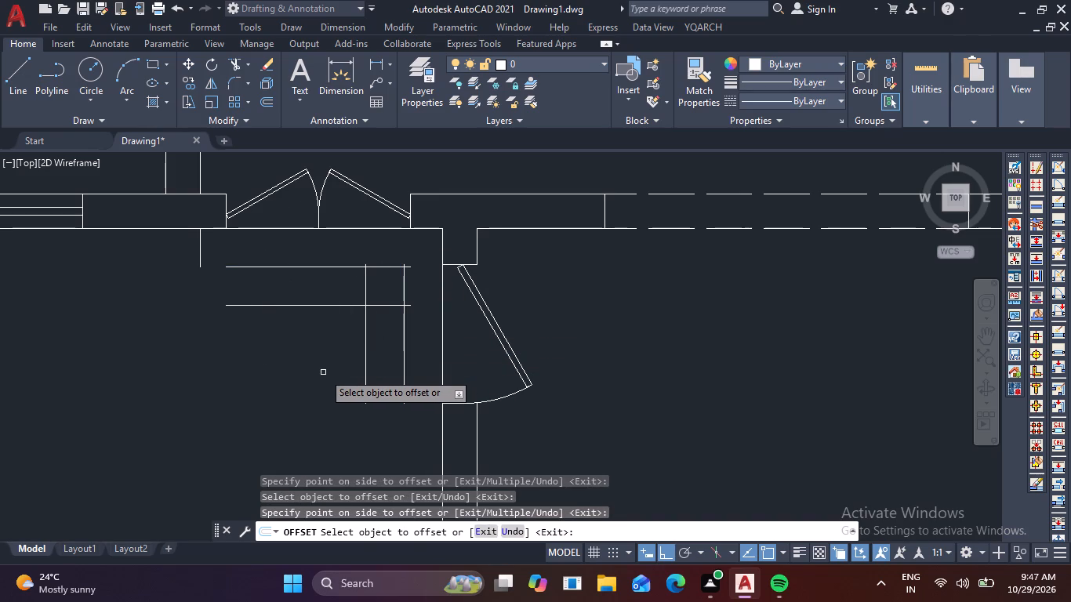
right_click(322, 373)
left_click(361, 398)
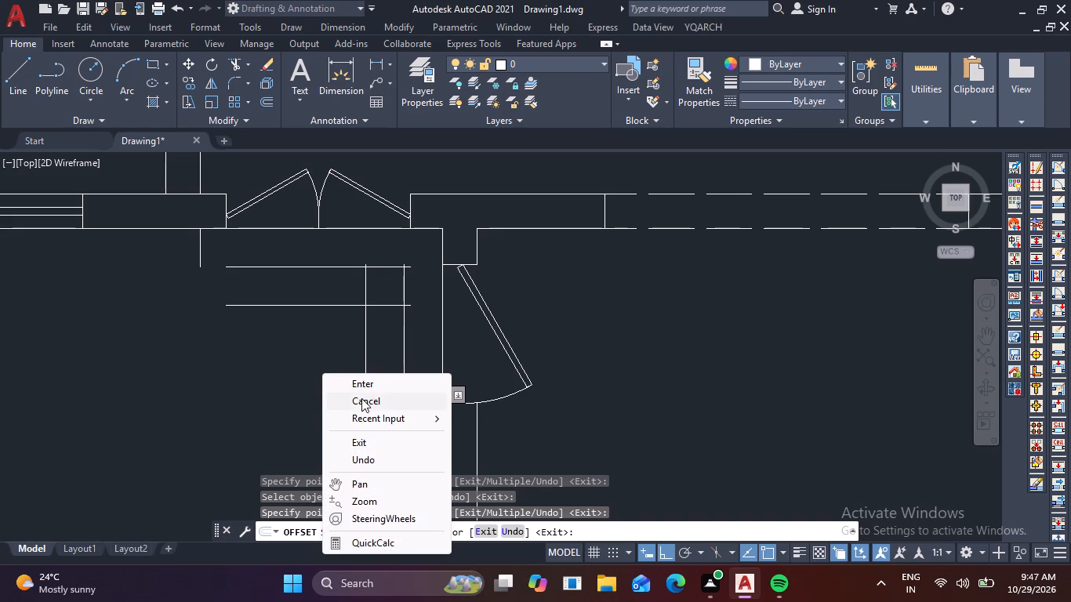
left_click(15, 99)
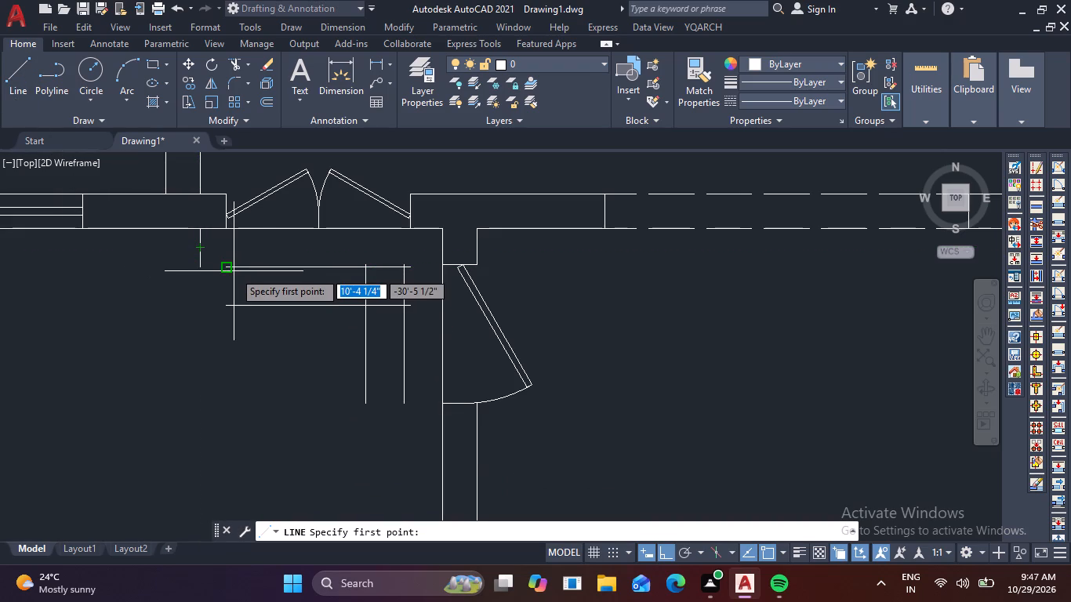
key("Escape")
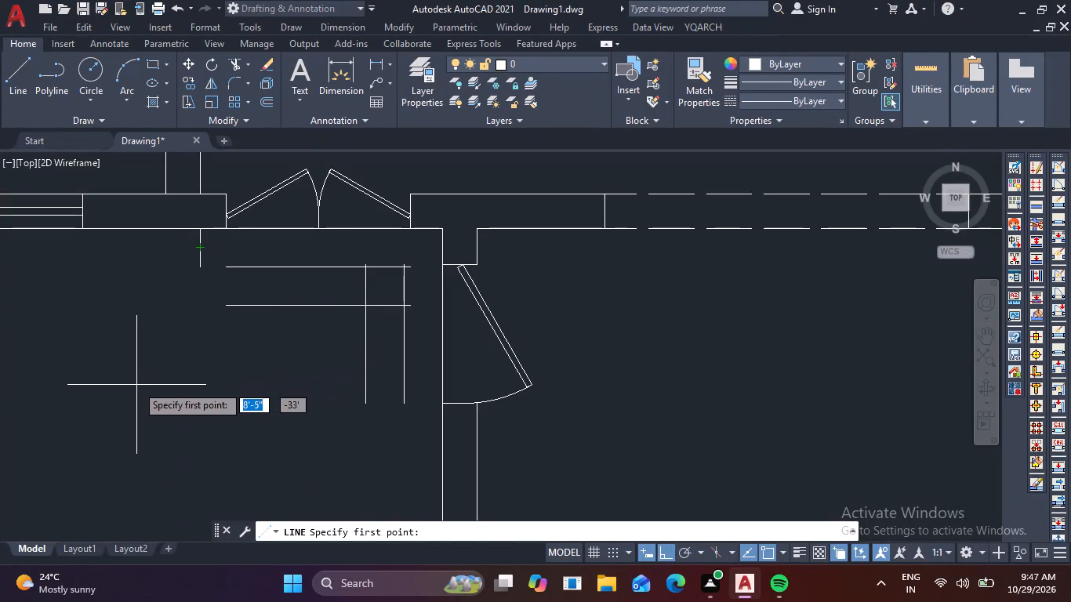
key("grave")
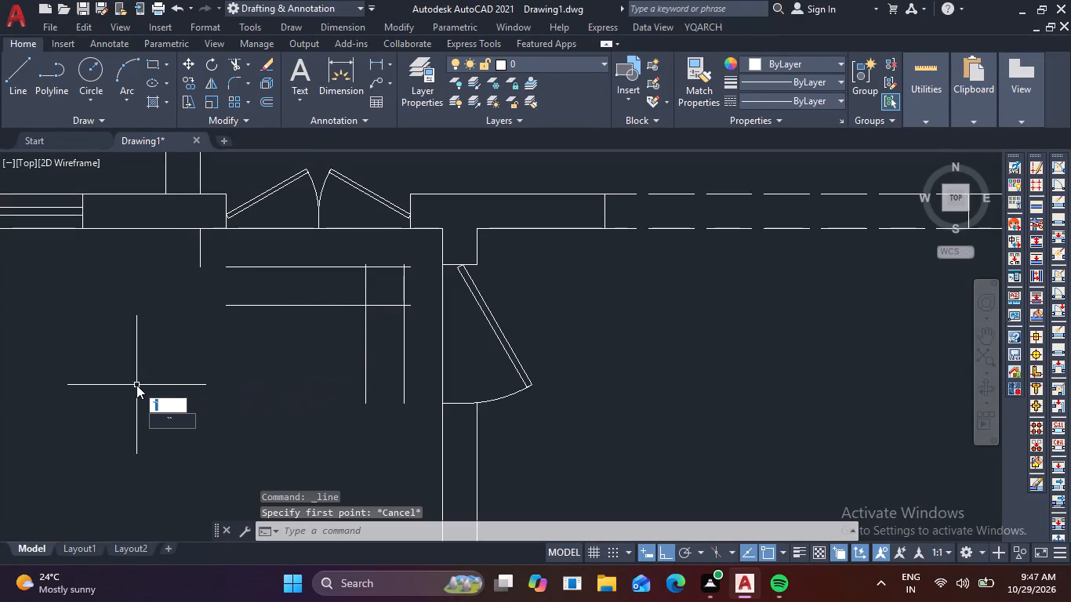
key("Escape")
Fillet the step lines at zero radius, joining both horizontal lines to the verticals at the inner corner and to the short line beside the double door.
key("f")
key("space")
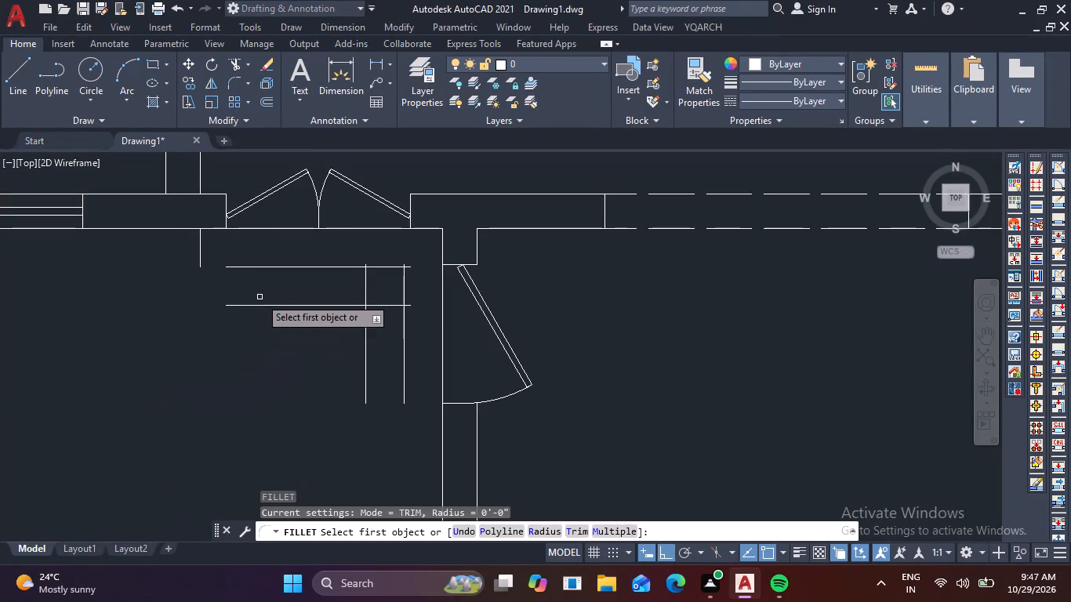
left_click(267, 266)
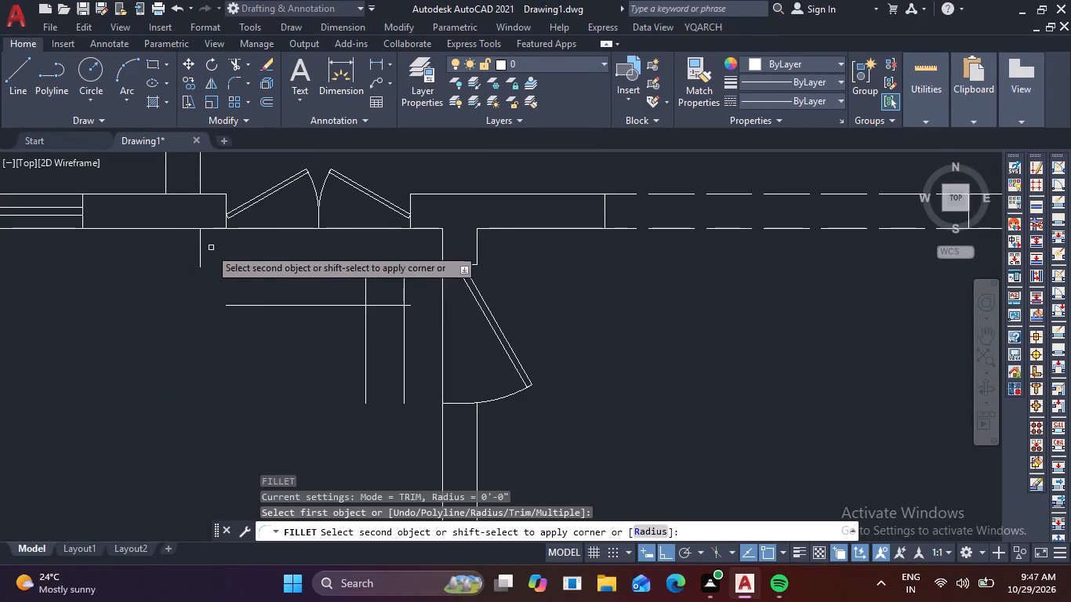
left_click(199, 252)
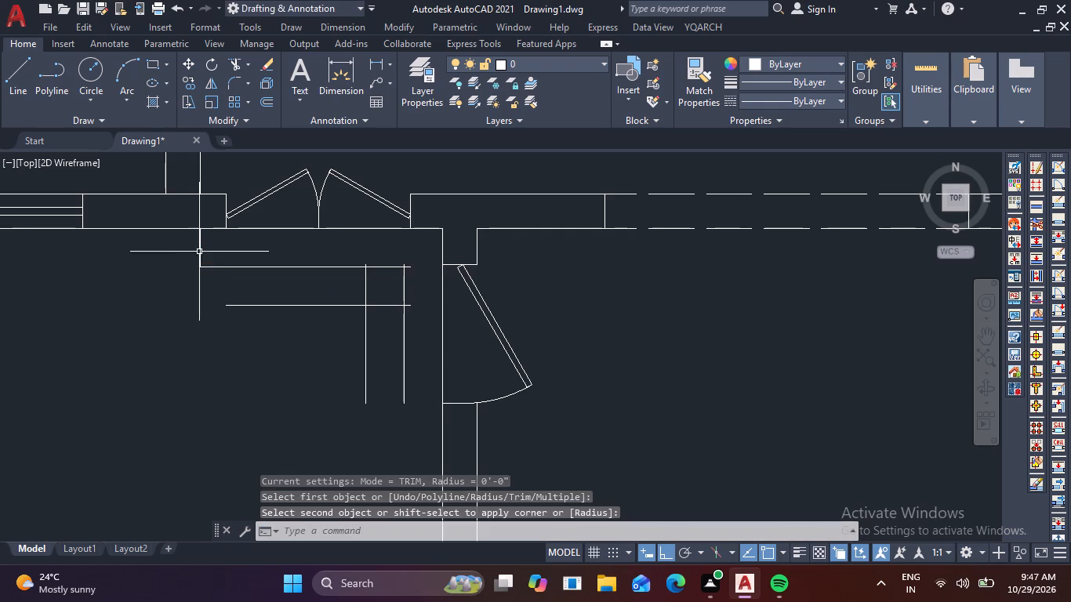
key("space")
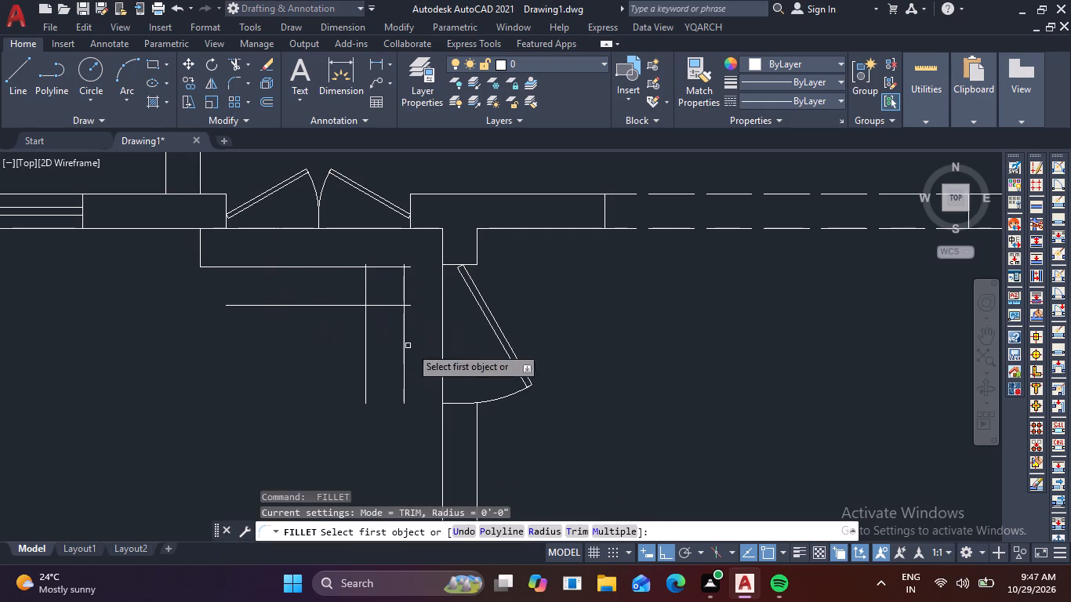
left_click(623, 533)
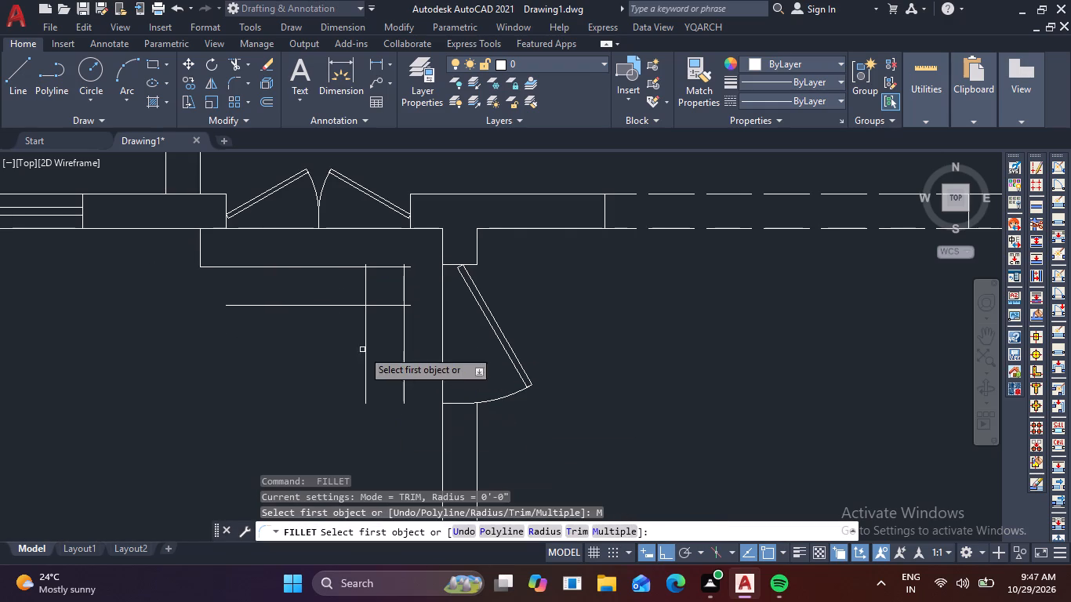
left_click(384, 268)
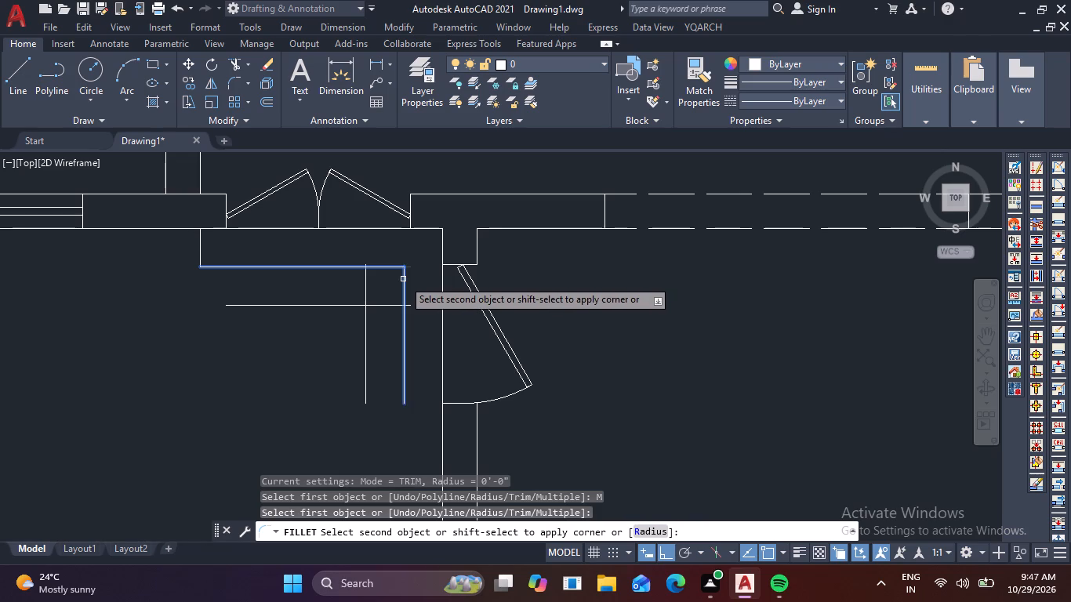
left_click(403, 279)
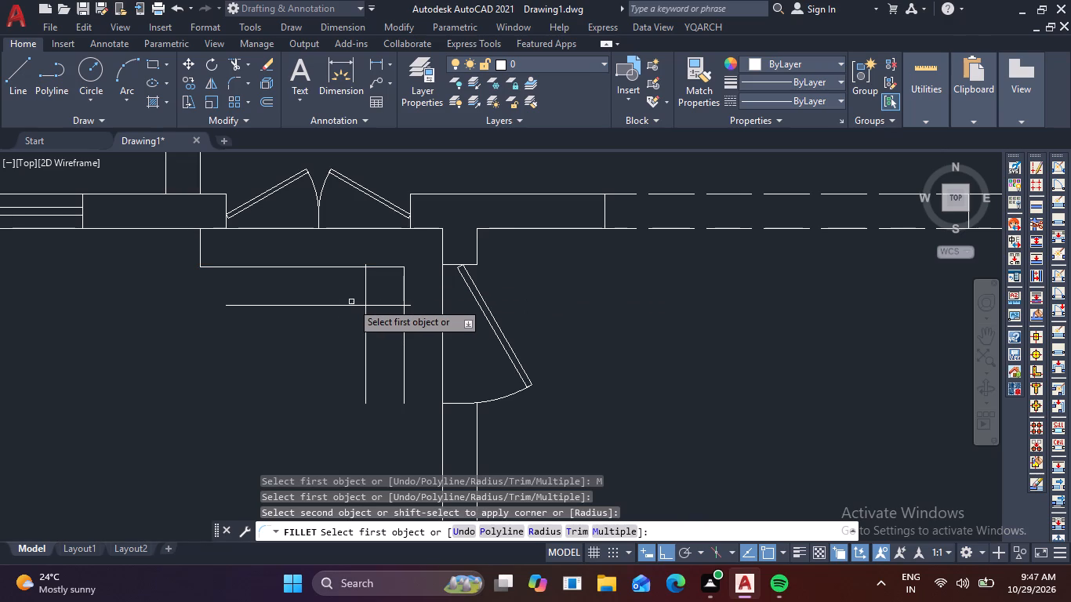
left_click(354, 305)
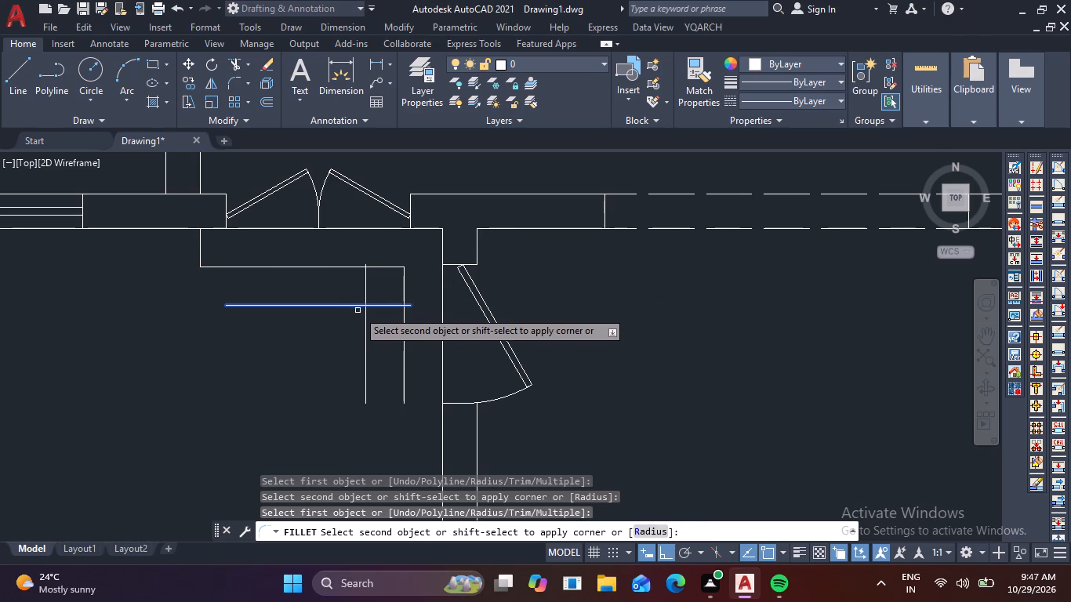
left_click(365, 321)
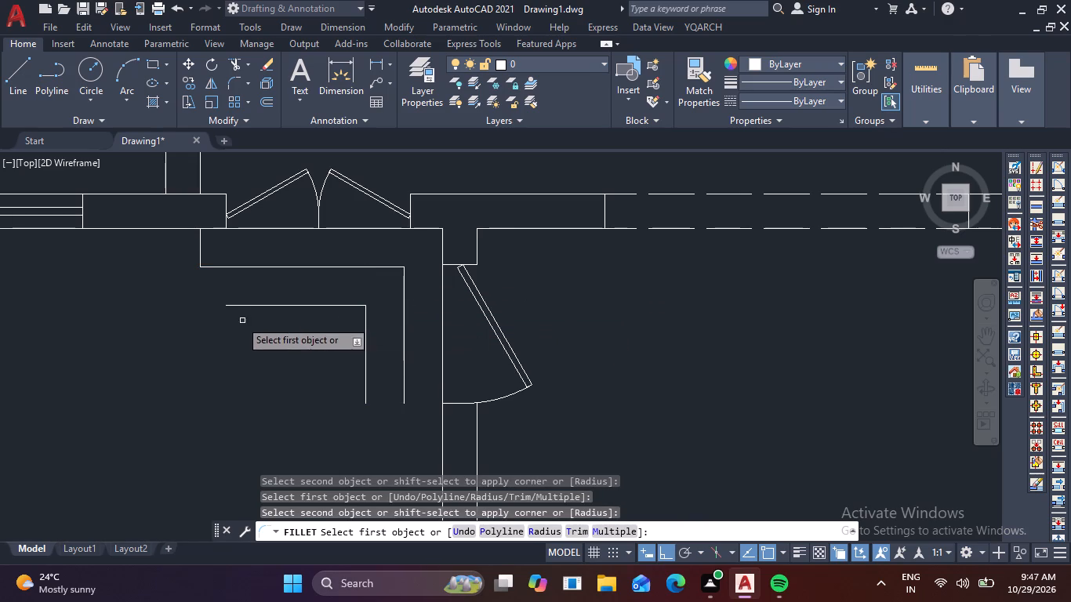
left_click(201, 259)
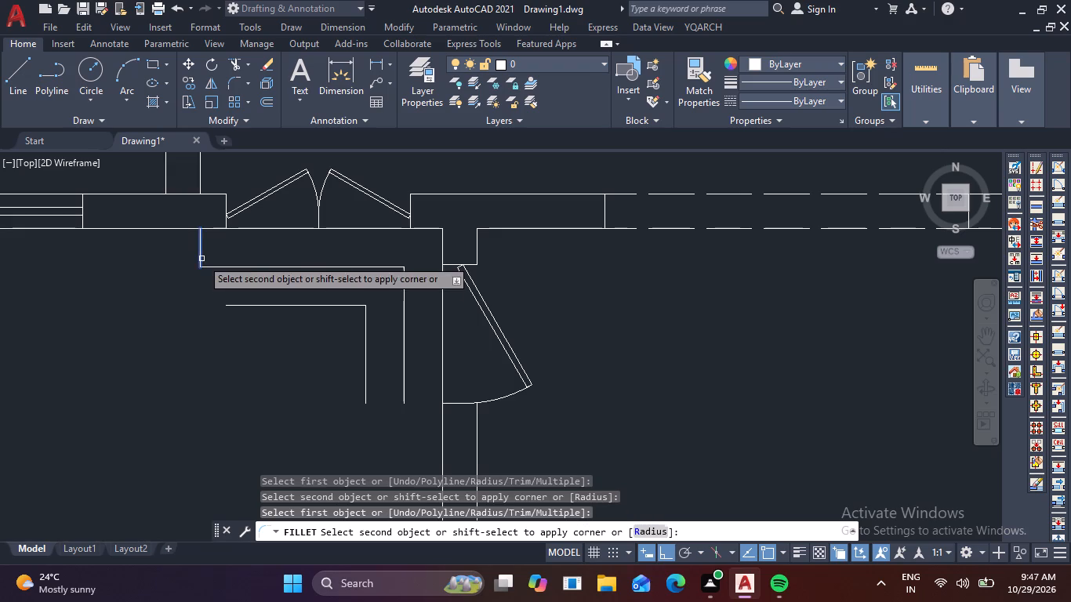
left_click(256, 305)
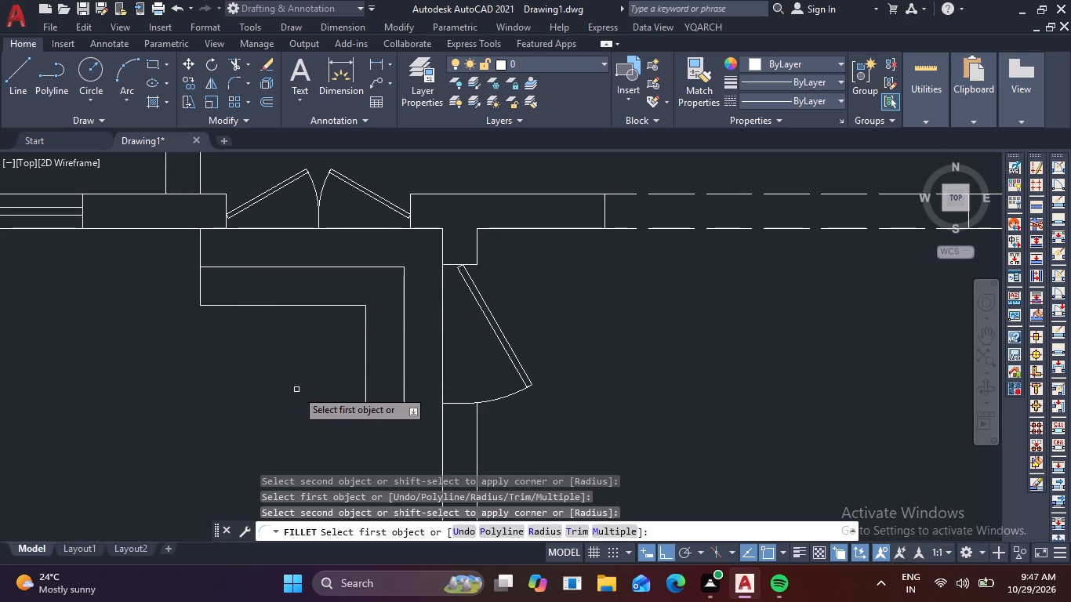
scroll(417, 406, "down", 1)
middle_click_drag(408, 427, 401, 376)
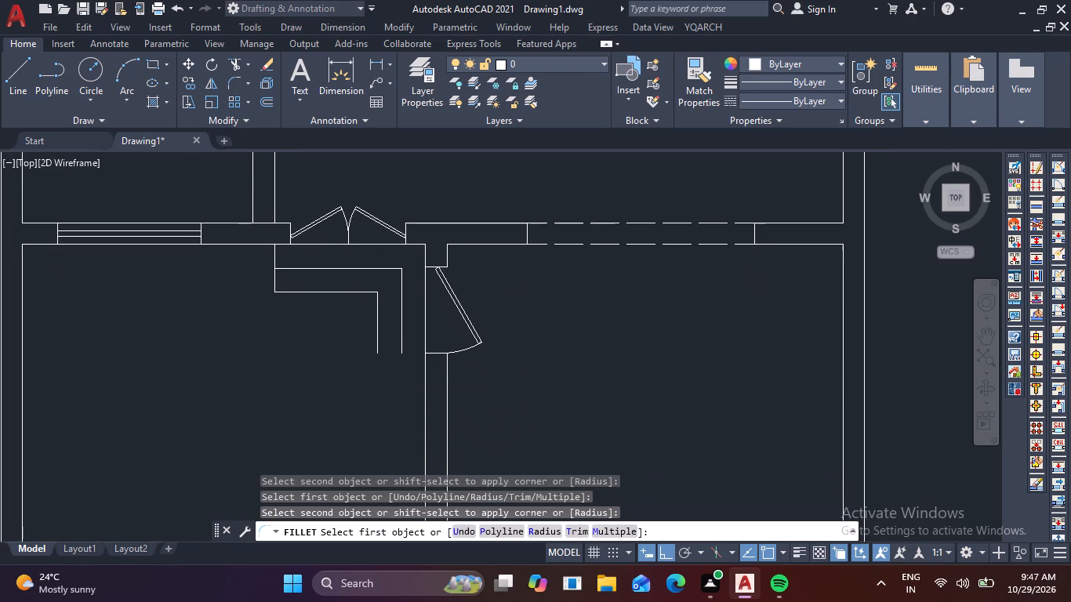
key("Escape")
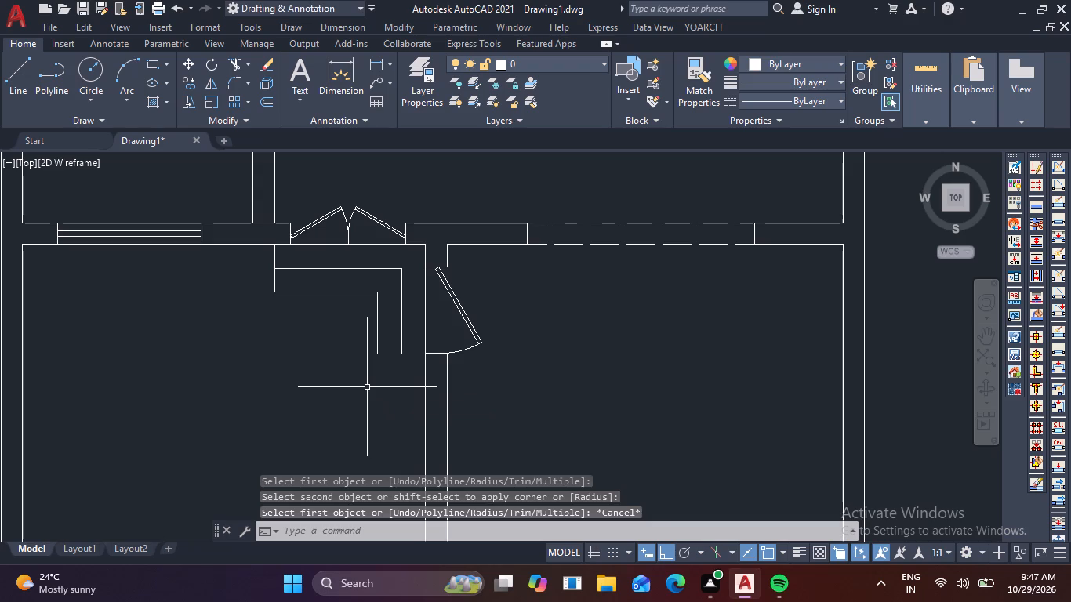
Draw a short horizontal line leftward from the vertical wall's left face, just below the single door, ending in line with the nearer vertical step line.
key("l")
key("space")
scroll(419, 382, "up", 2)
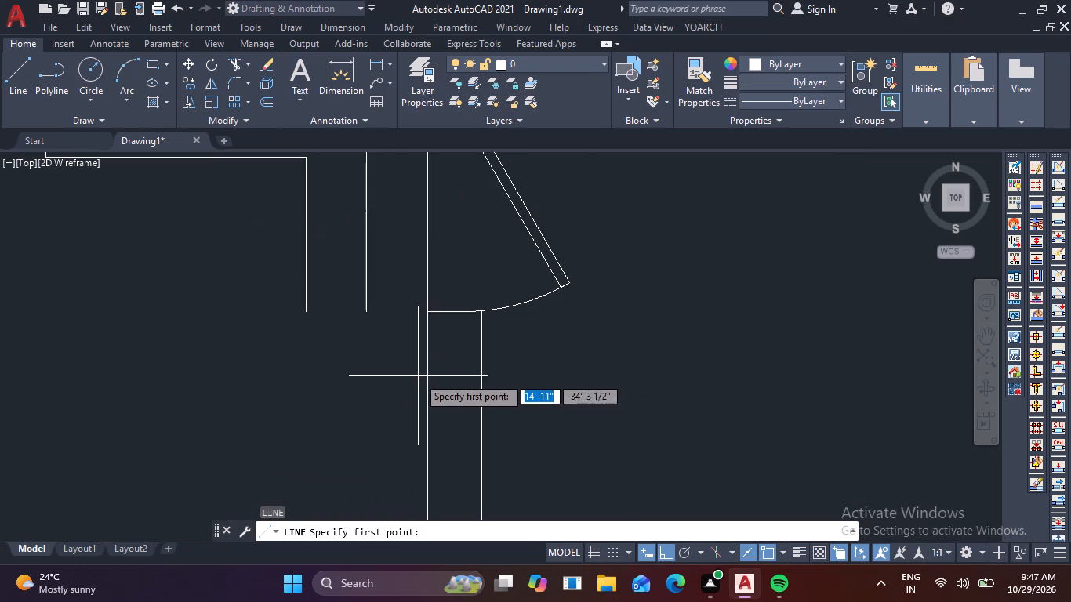
left_click(429, 376)
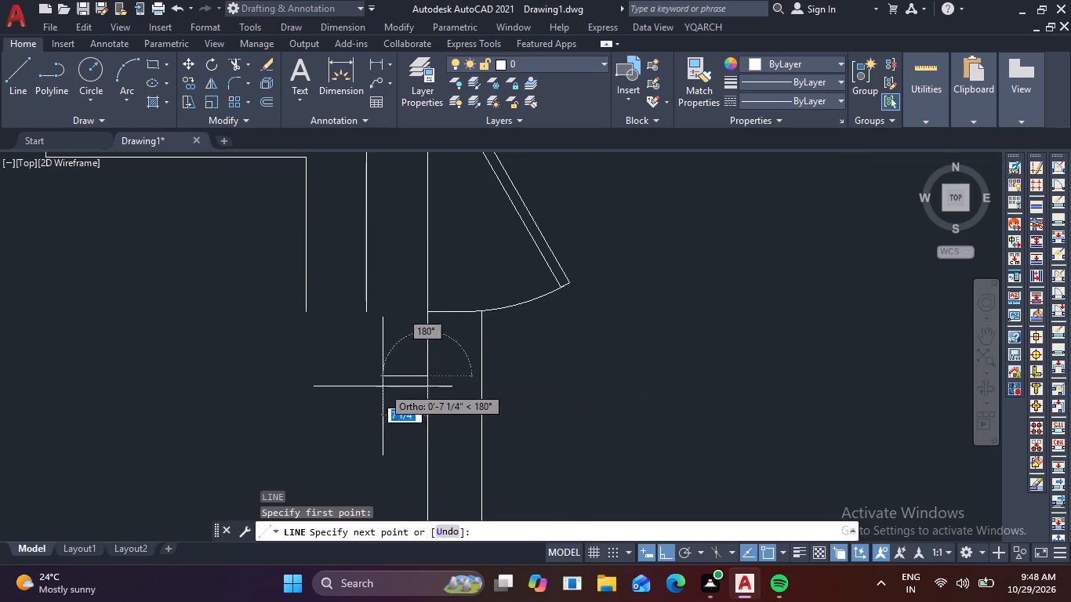
left_click(365, 384)
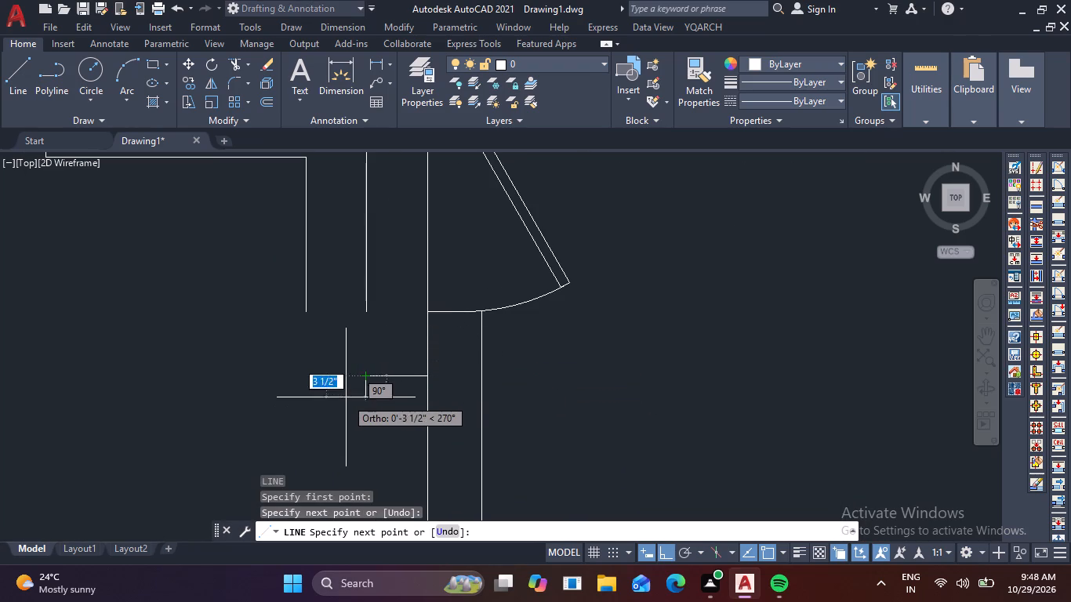
key("Escape")
Fillet both vertical step lines at zero radius to the short horizontal line below the single door, closing the lower end of the steps.
key("f")
key("space")
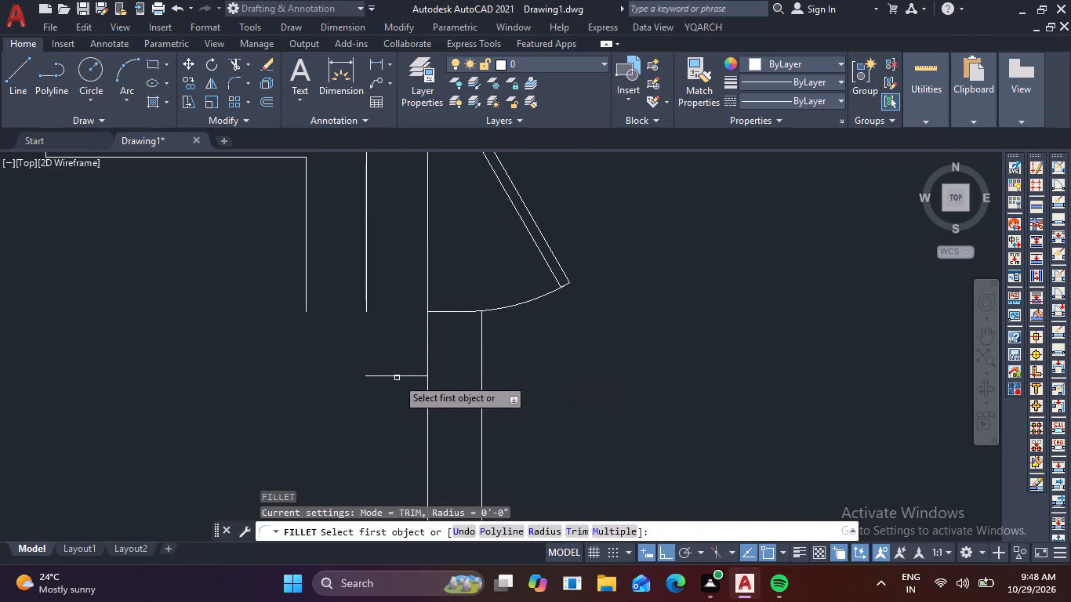
left_click(404, 375)
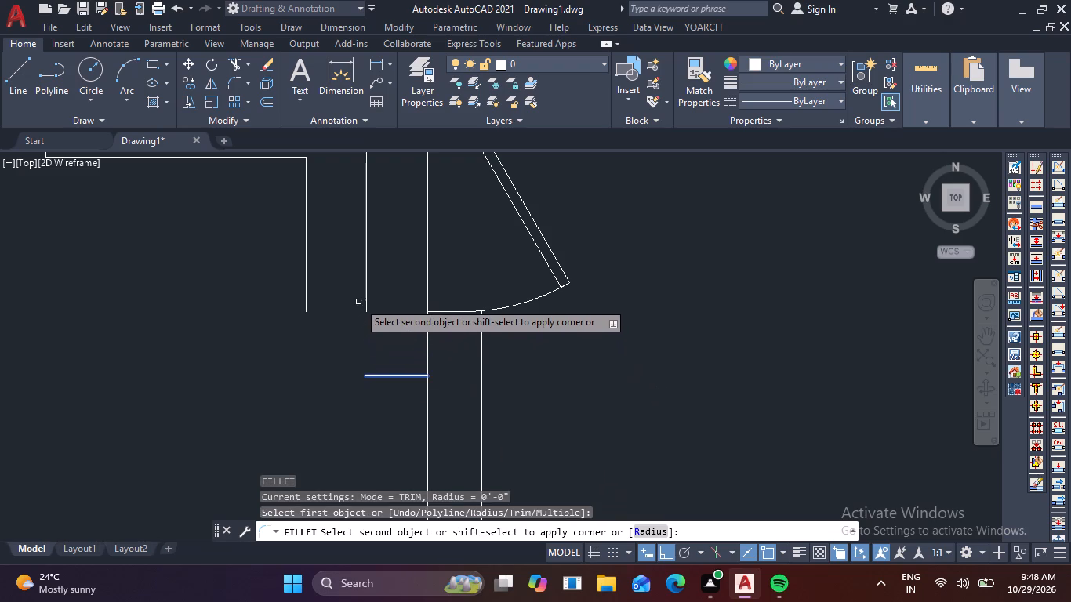
left_click(366, 303)
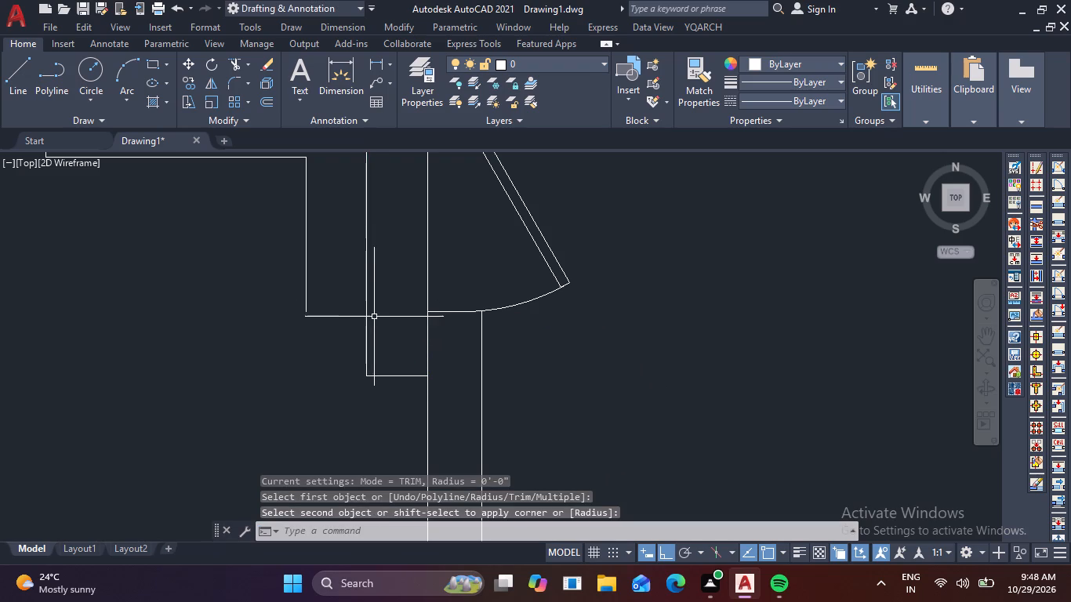
right_click(374, 317)
left_click(459, 34)
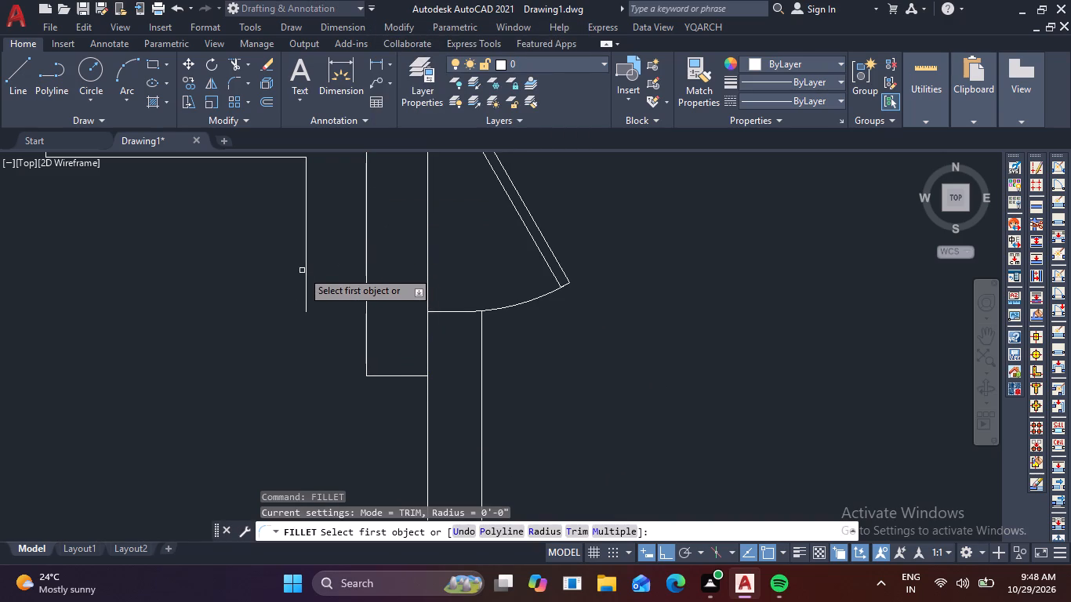
left_click(306, 270)
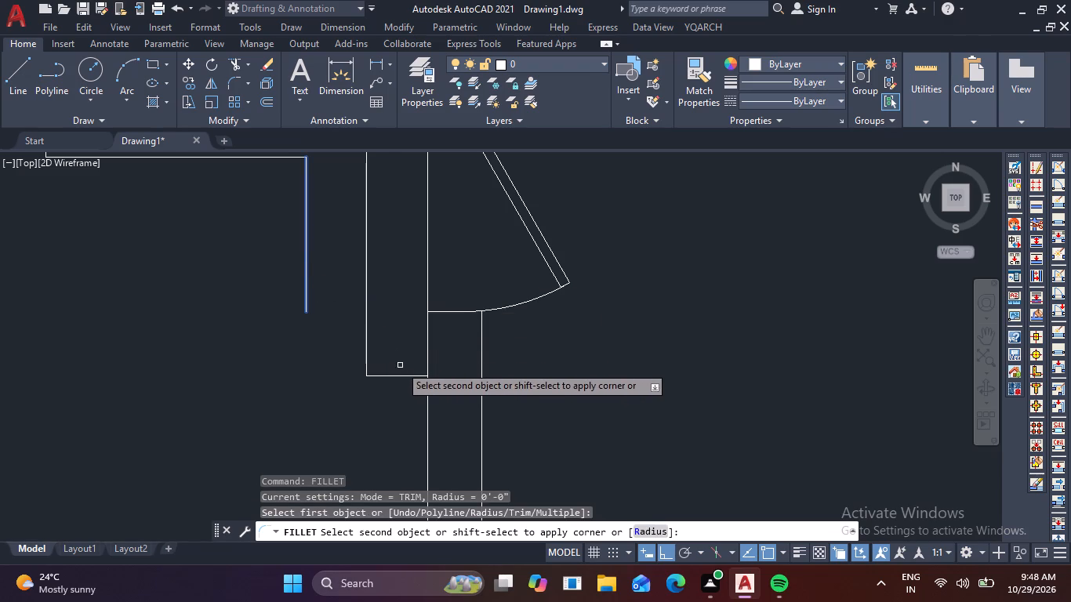
left_click(401, 375)
right_click_drag(374, 385, 367, 394)
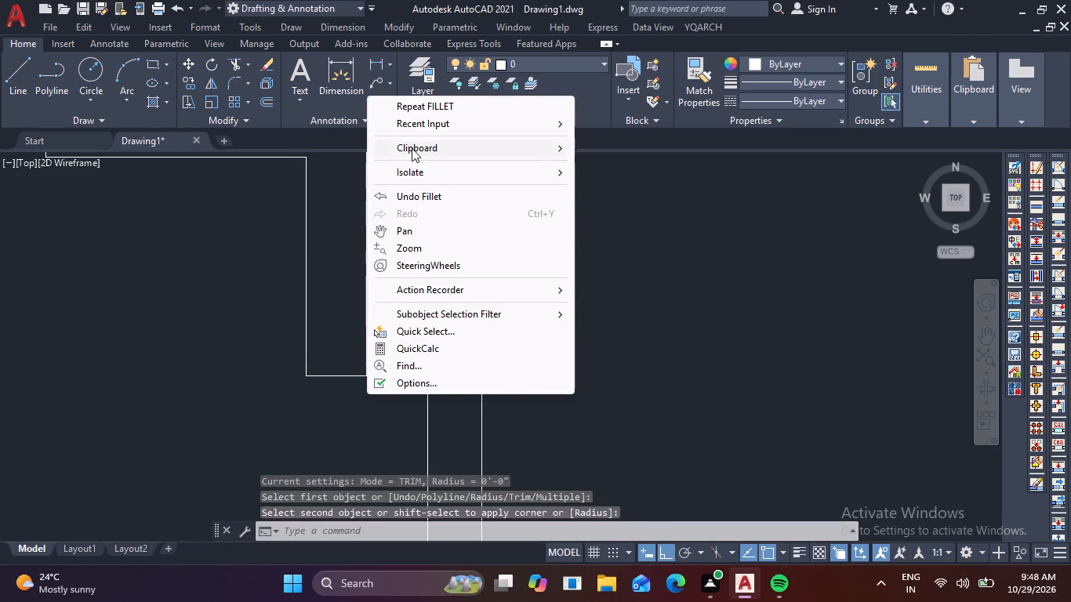
left_click(252, 288)
scroll(203, 325, "down", 2)
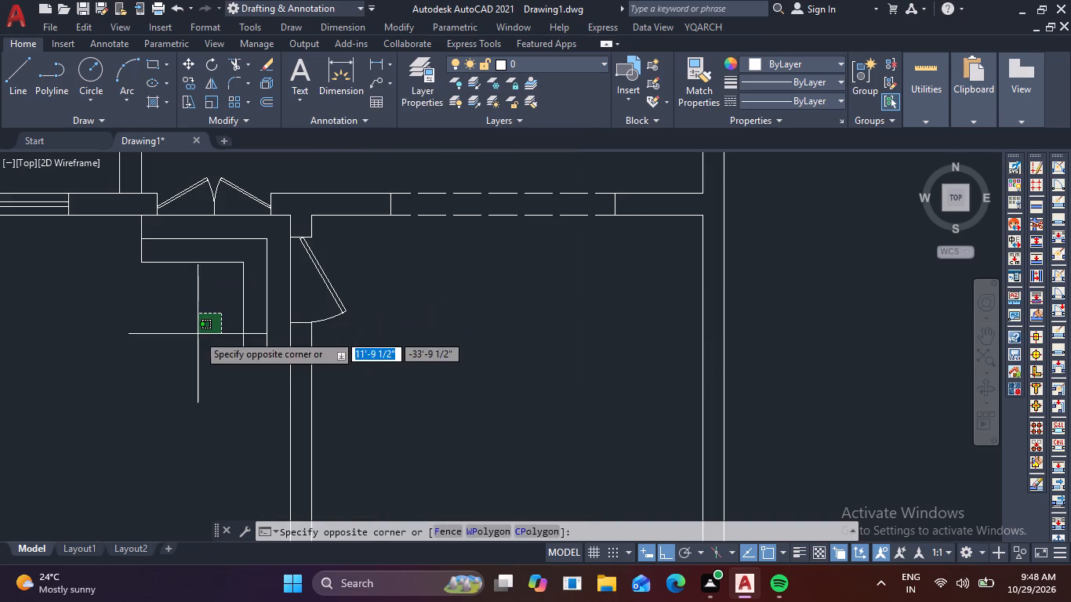
left_click(198, 334)
Draw a 3' vertical line downward from the horizontal wall's lower face, between the window and the steps by the double door.
scroll(176, 359, "down", 1)
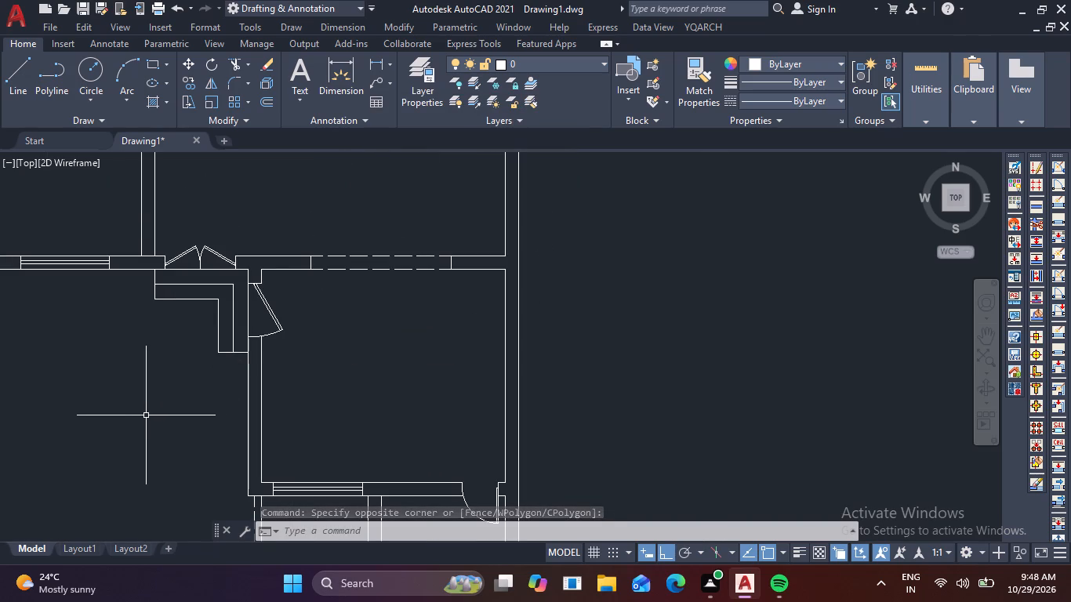
middle_click_drag(184, 354, 327, 312)
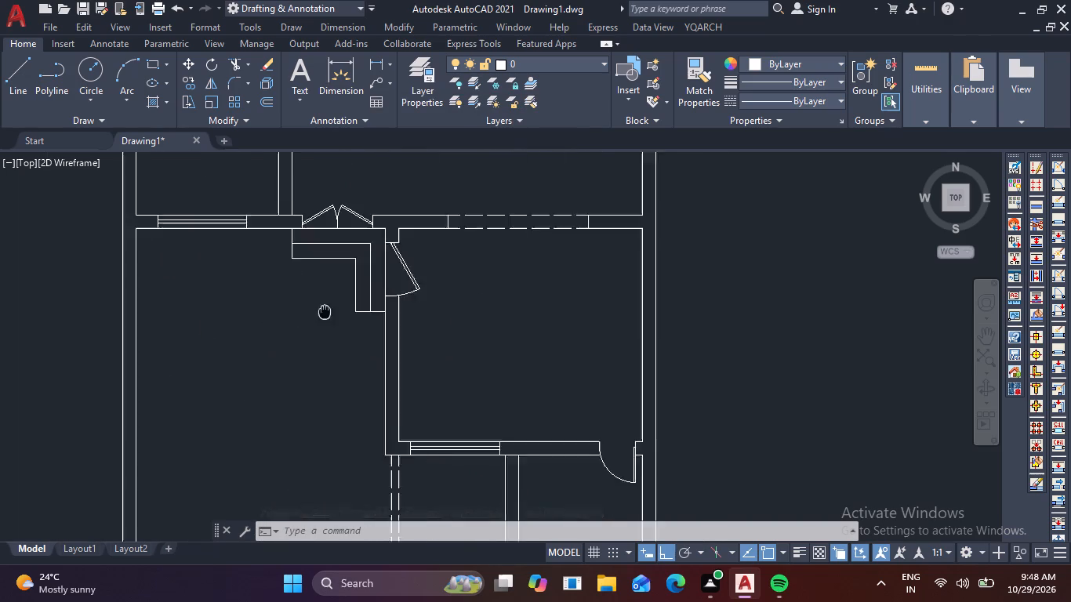
middle_click_drag(327, 312, 391, 240)
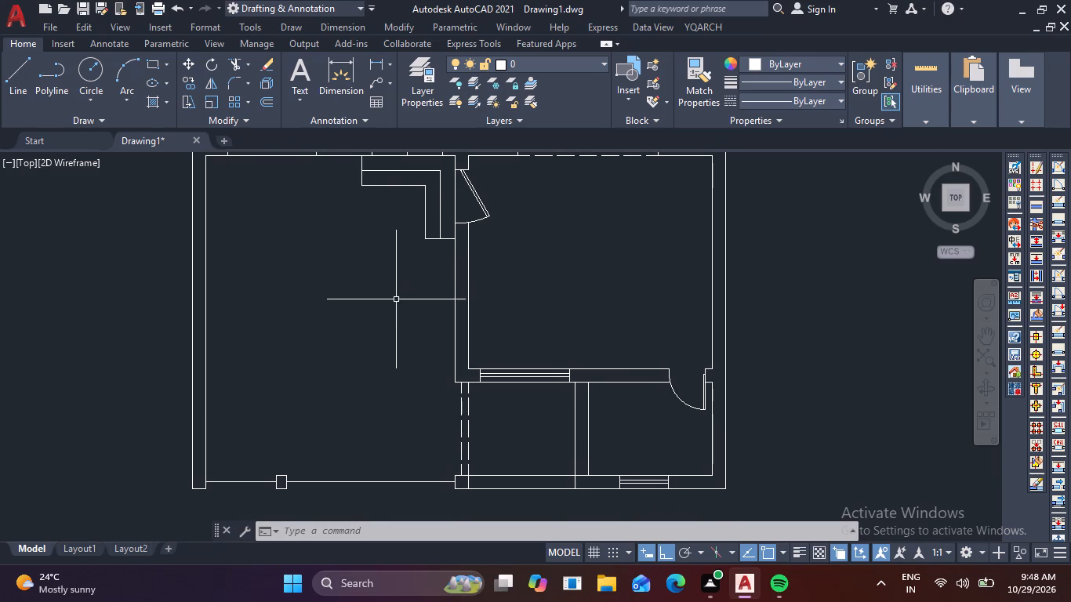
left_click(16, 85)
middle_click_drag(187, 190, 171, 277)
scroll(274, 249, "up", 2)
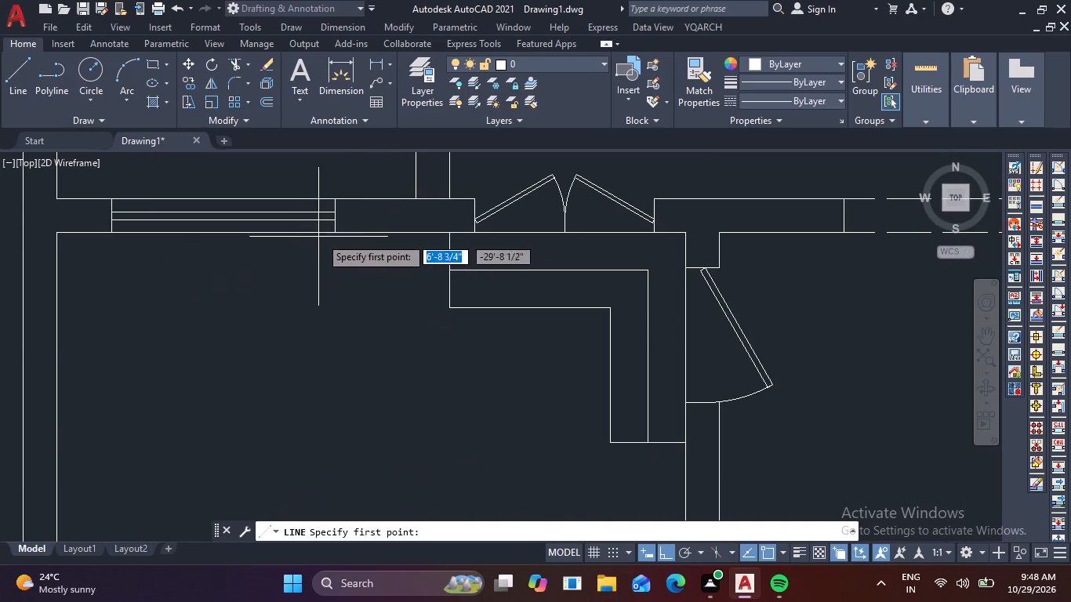
left_click(374, 234)
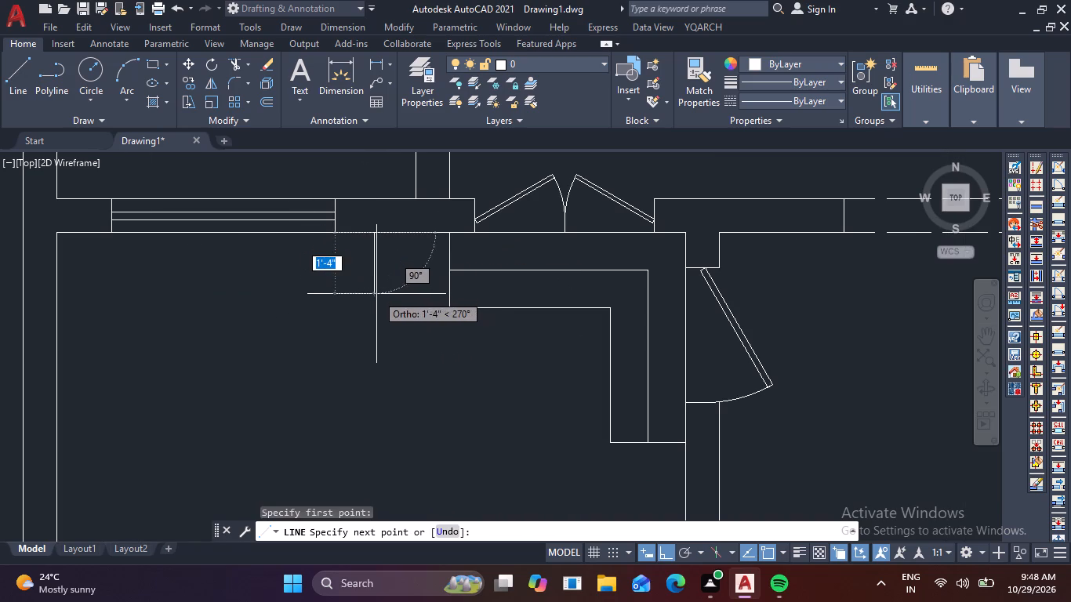
key("3")
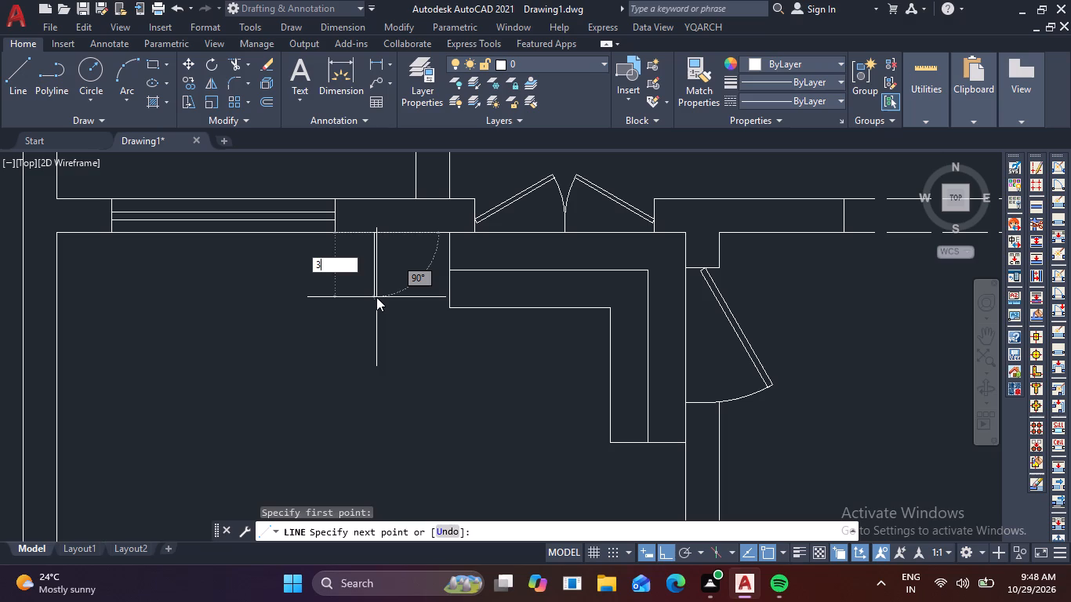
key("apostrophe")
key("Return")
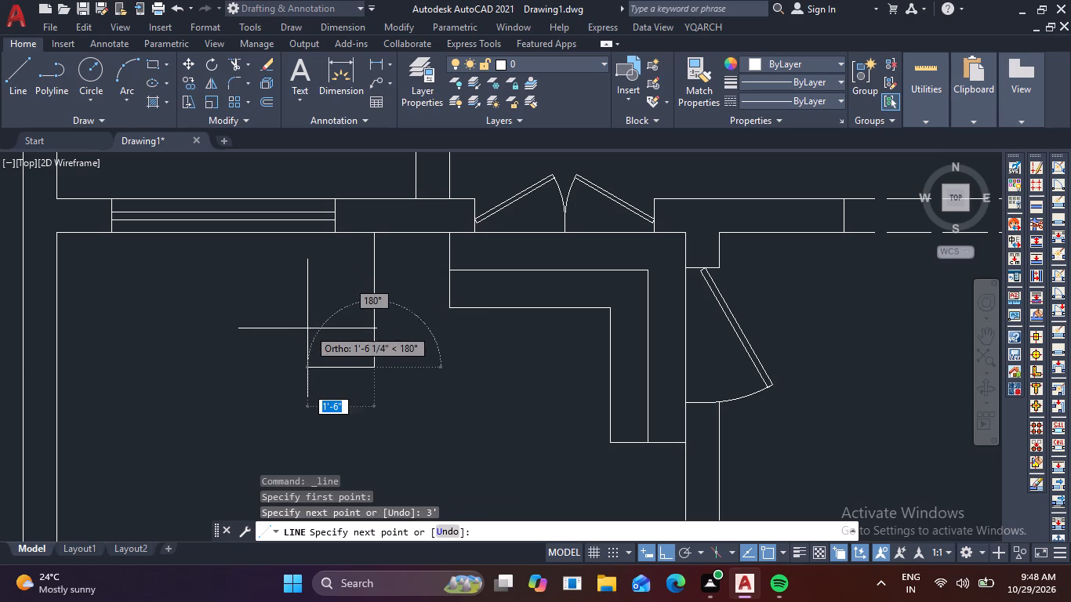
key("Escape")
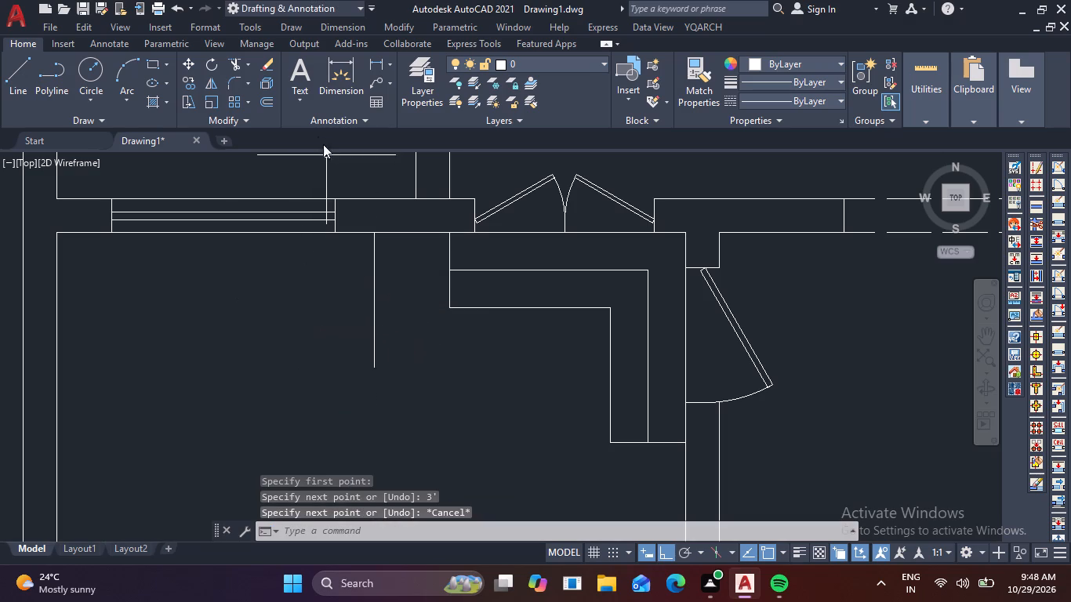
Offset the 3' vertical line below the upper wall 10" toward the window, making two successive copies with the Multiple option.
left_click(273, 101)
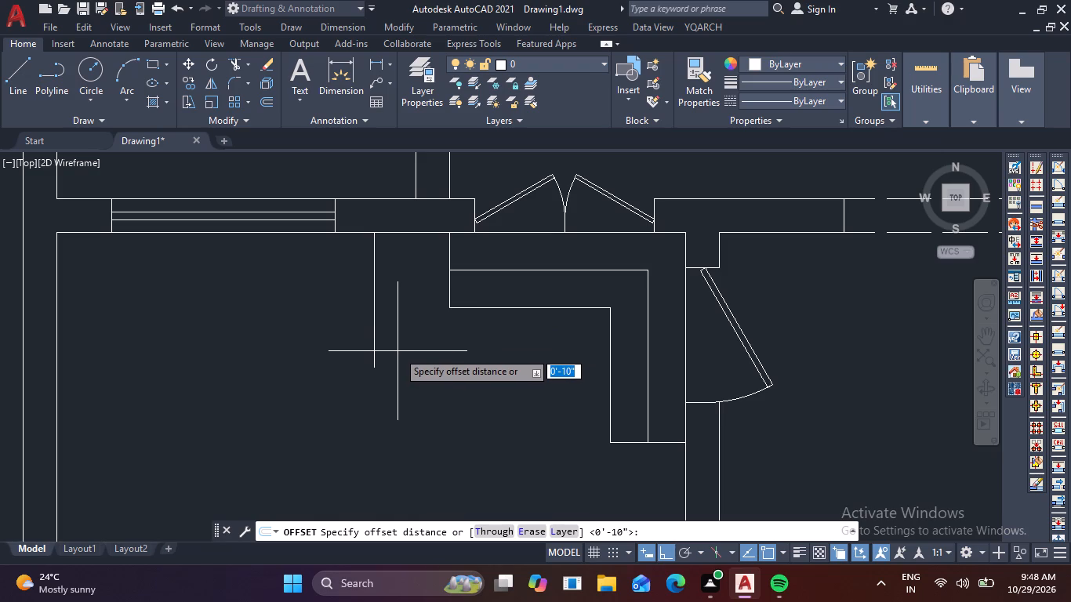
key("space")
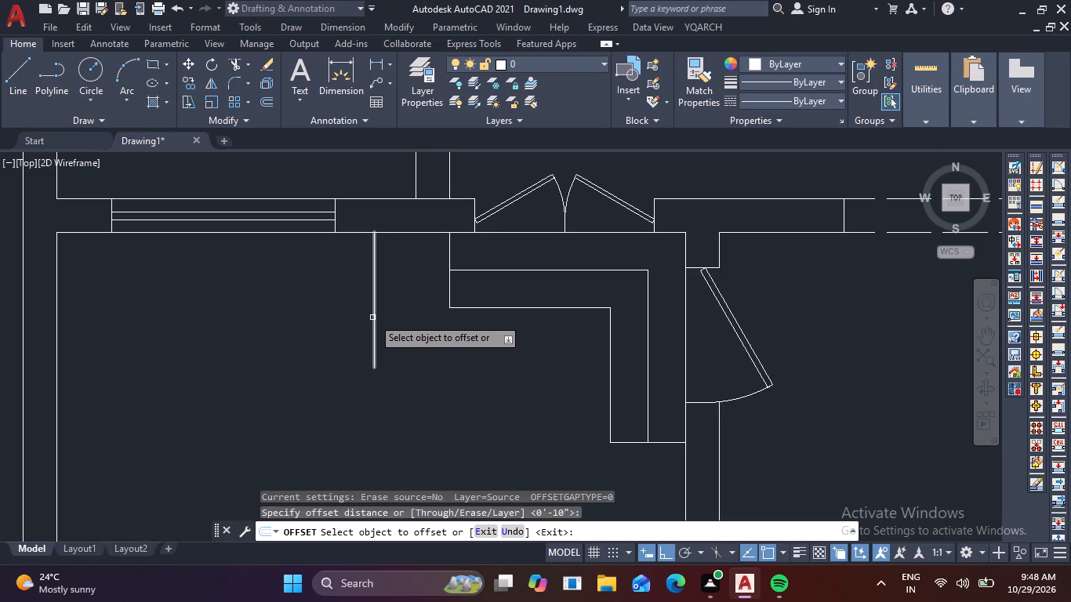
left_click(372, 317)
right_click(372, 317)
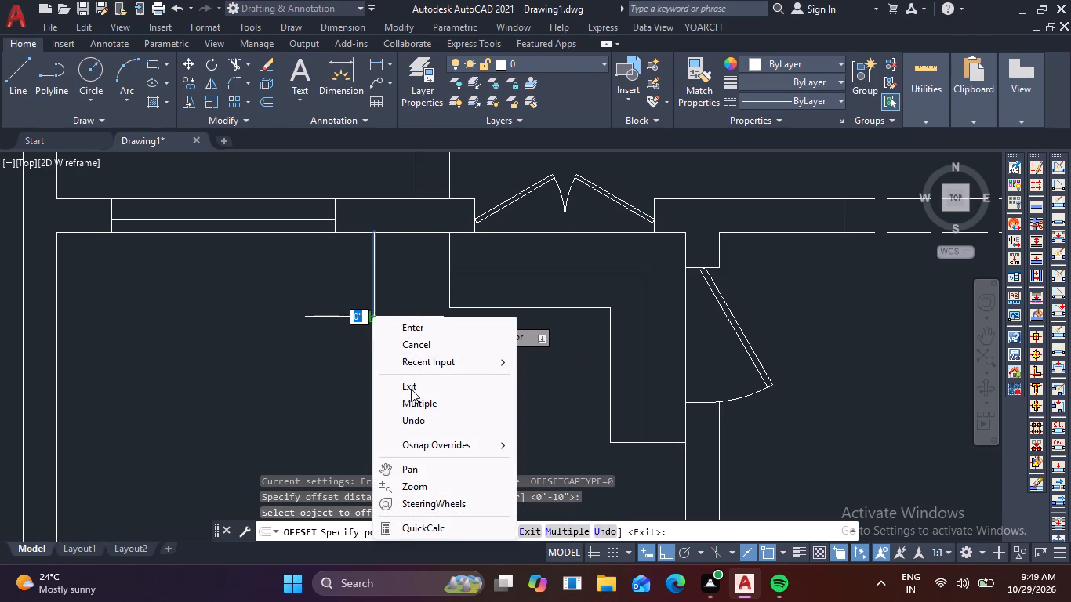
left_click(417, 408)
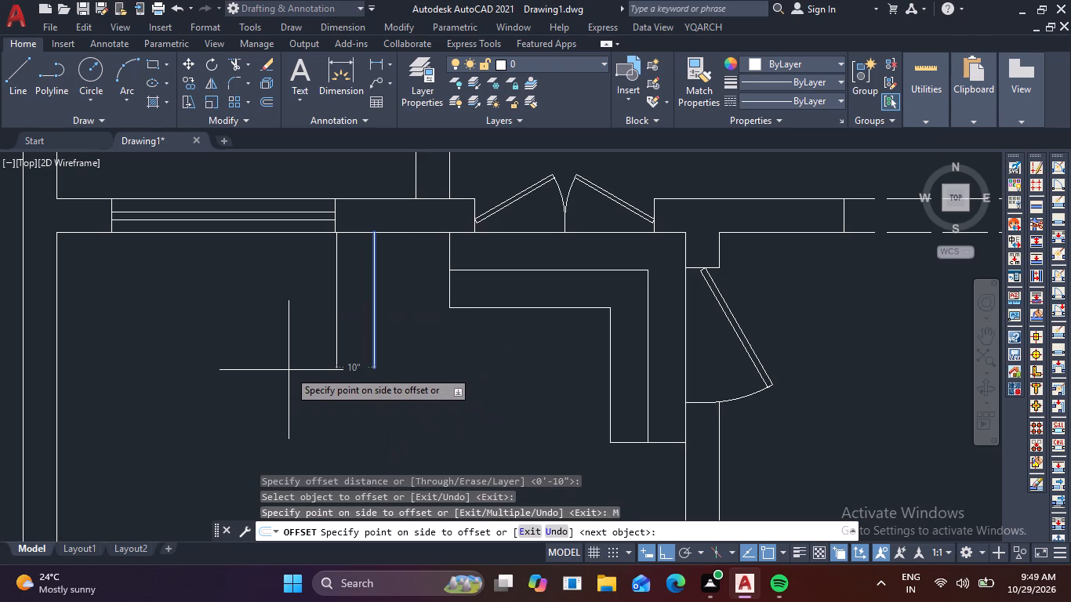
left_click(289, 370)
left_click(289, 370)
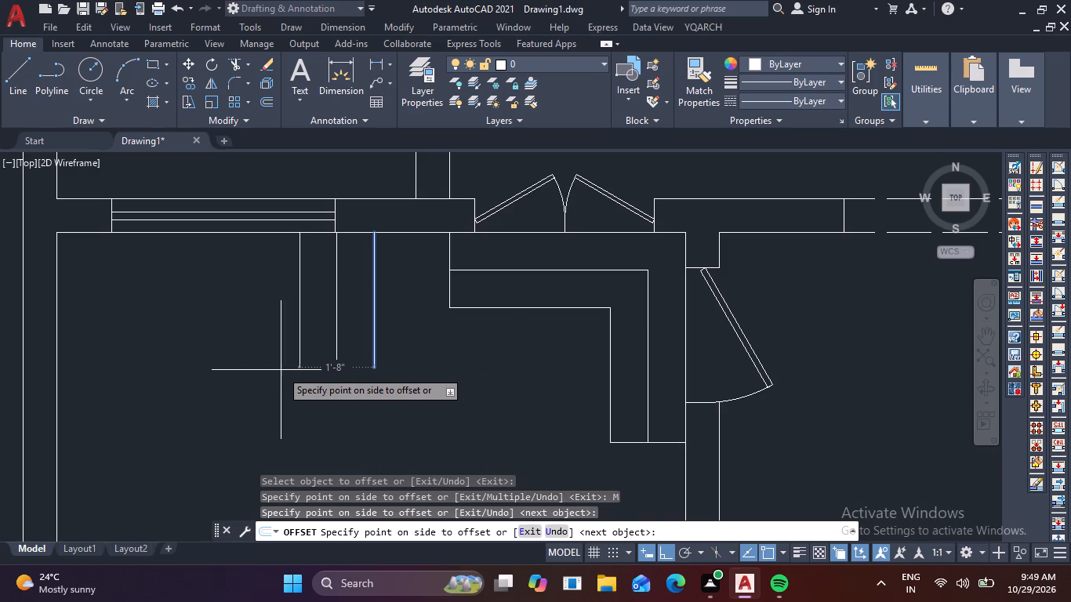
left_click(238, 371)
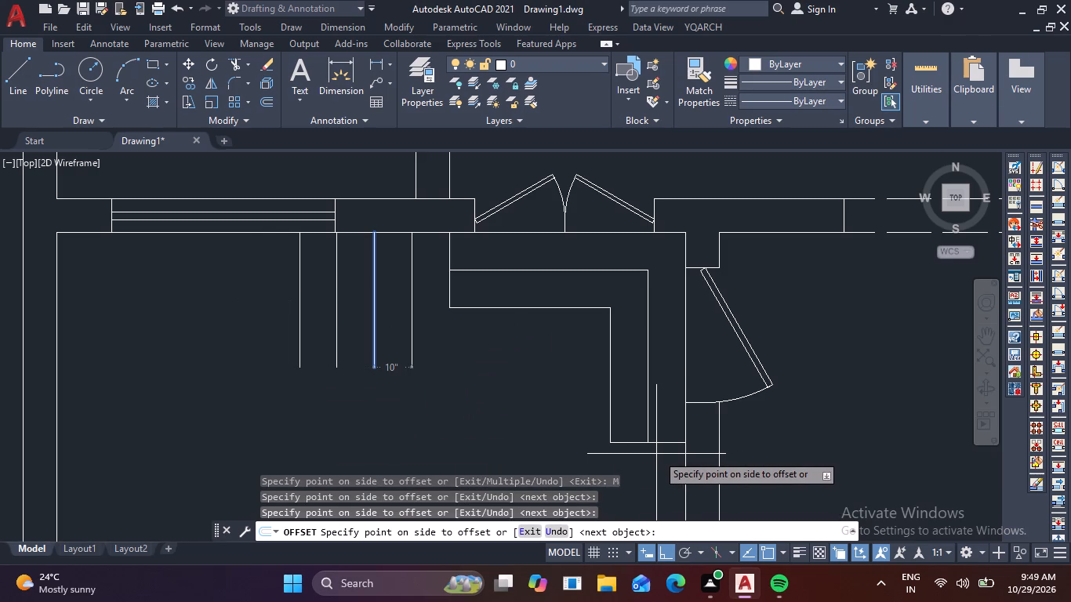
key("Escape")
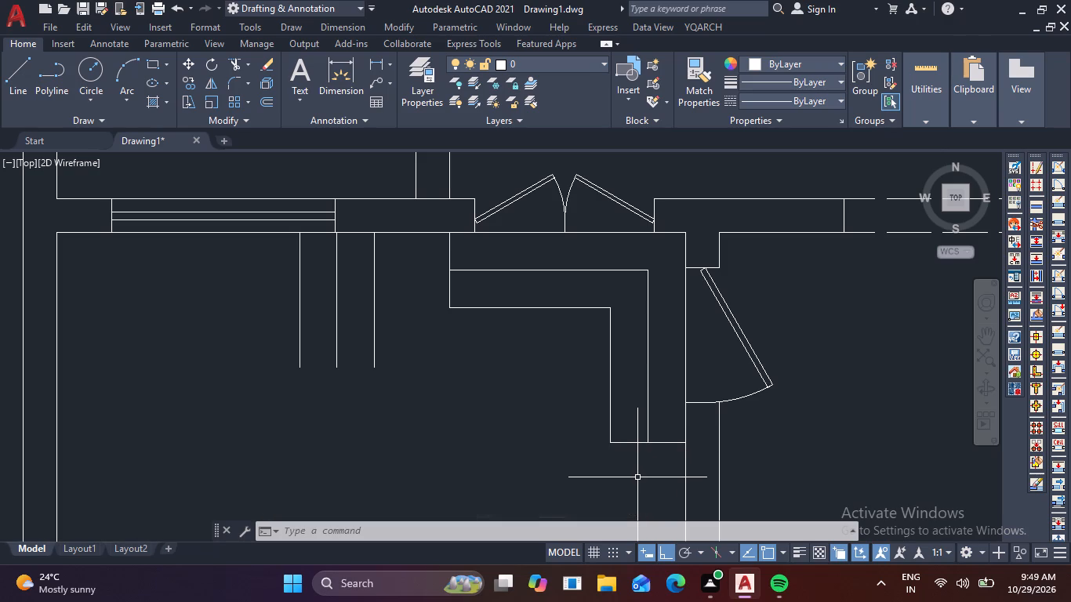
Draw a 3' horizontal line rightward from the inner face of the left outer wall, in the lower part of the lower-left room.
scroll(594, 493, "down", 1)
scroll(443, 433, "down", 3)
middle_click_drag(390, 467, 368, 346)
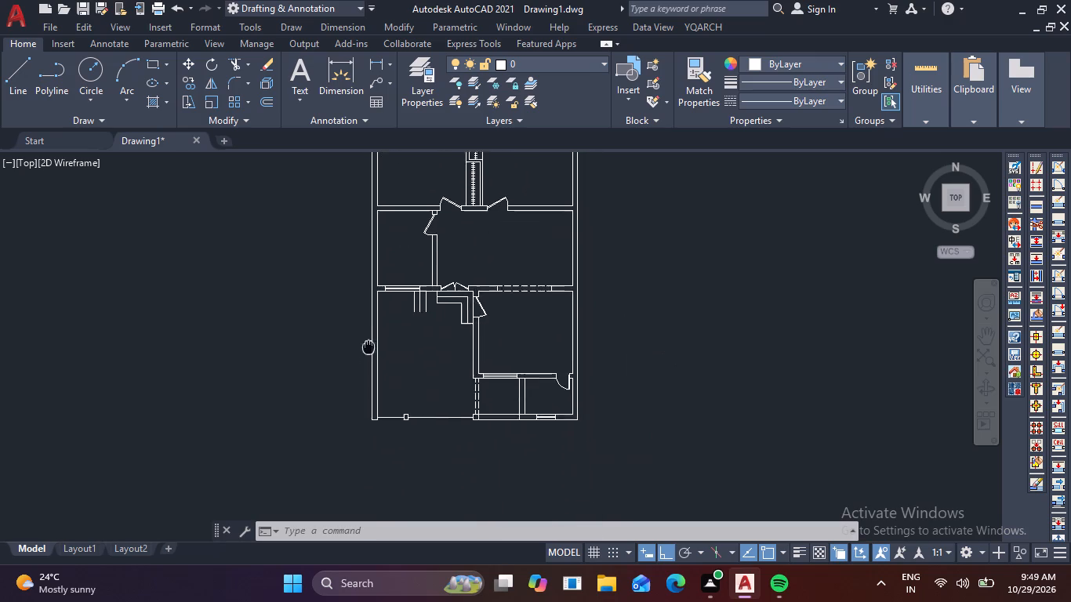
middle_click_drag(368, 346, 369, 323)
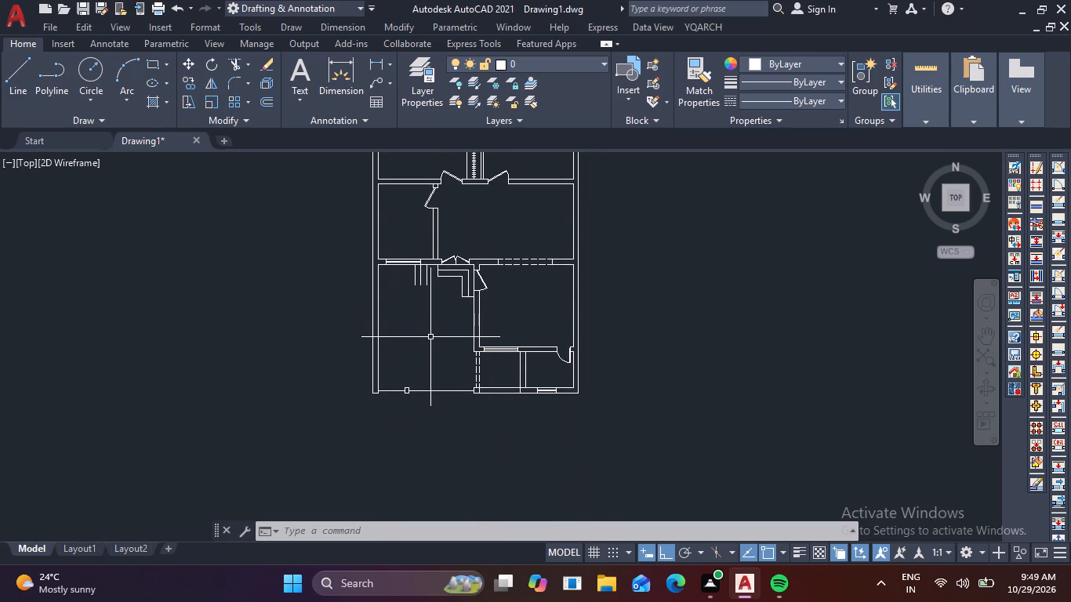
type("l")
key("space")
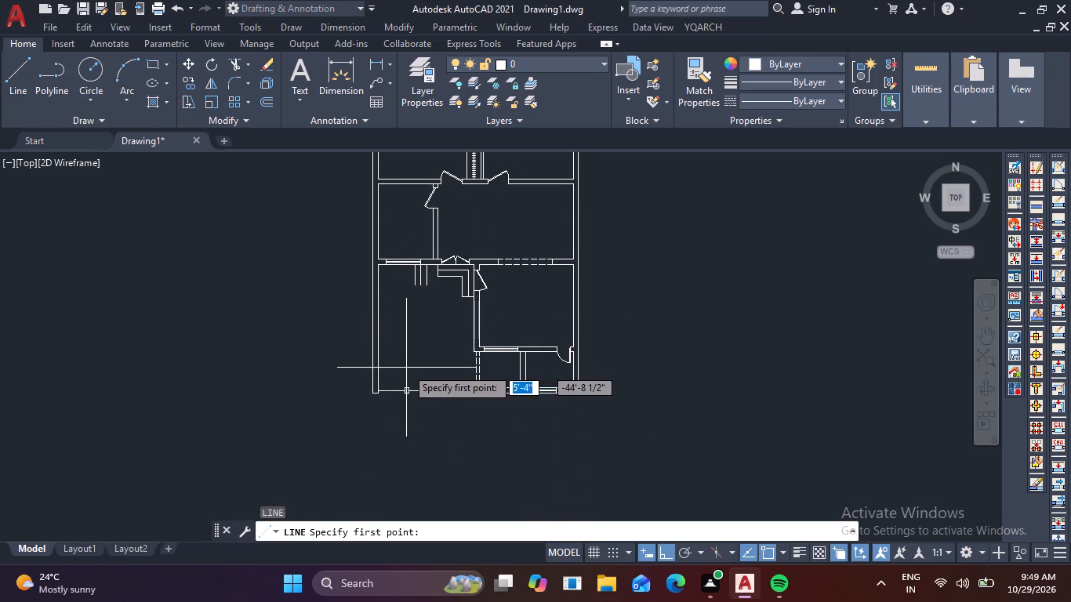
scroll(394, 354, "up", 2)
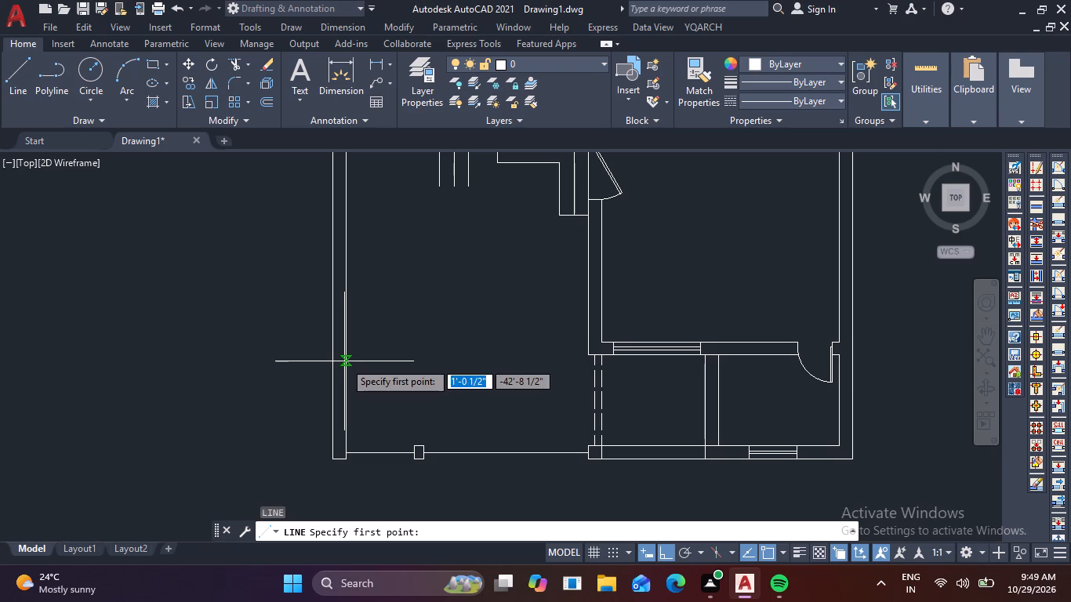
left_click(344, 361)
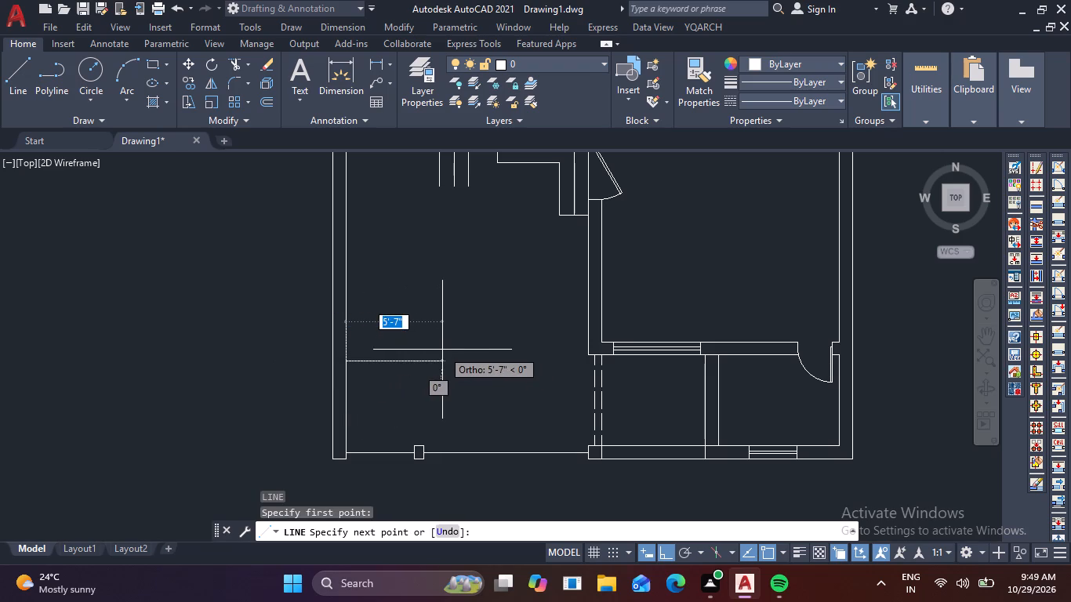
type("3'")
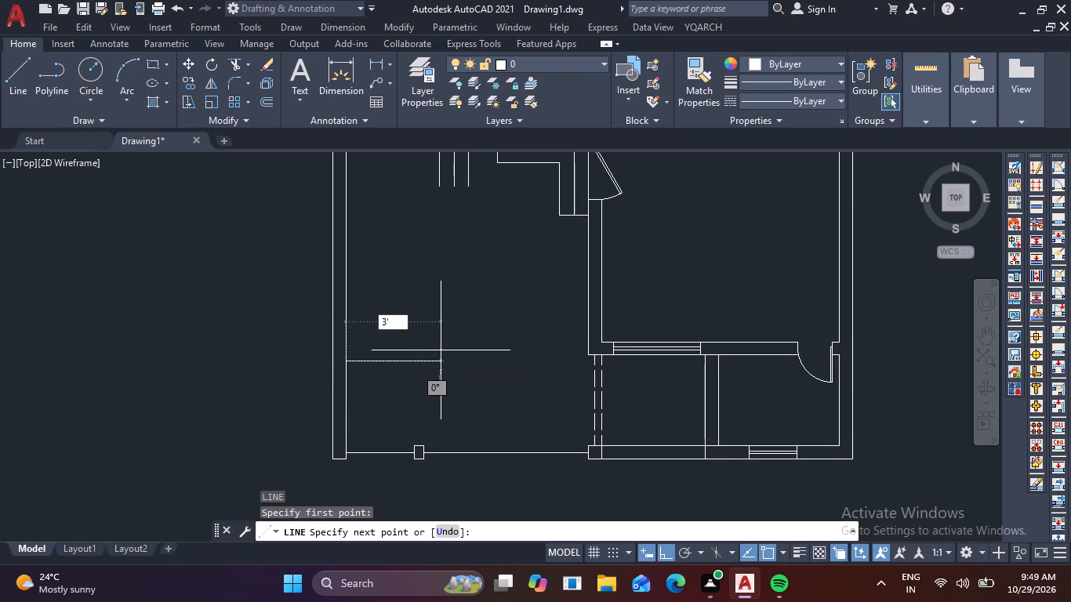
key("space")
key("Escape")
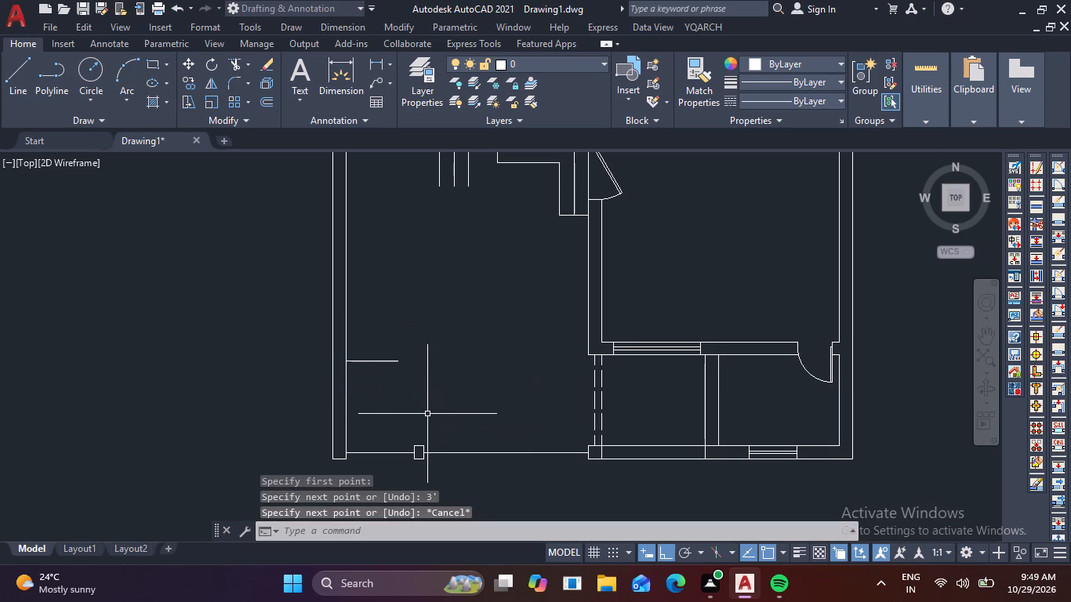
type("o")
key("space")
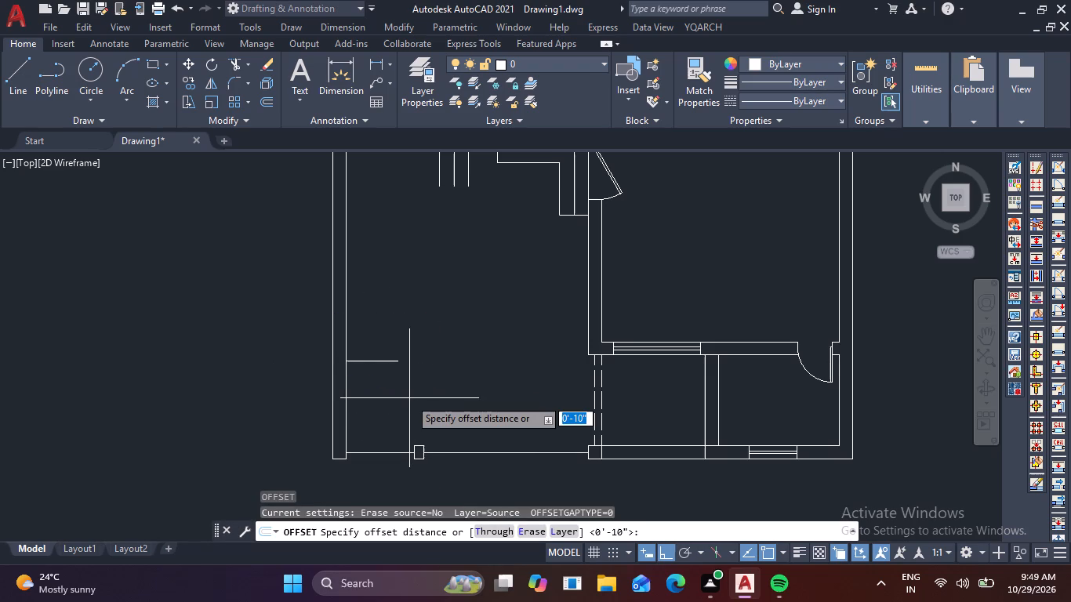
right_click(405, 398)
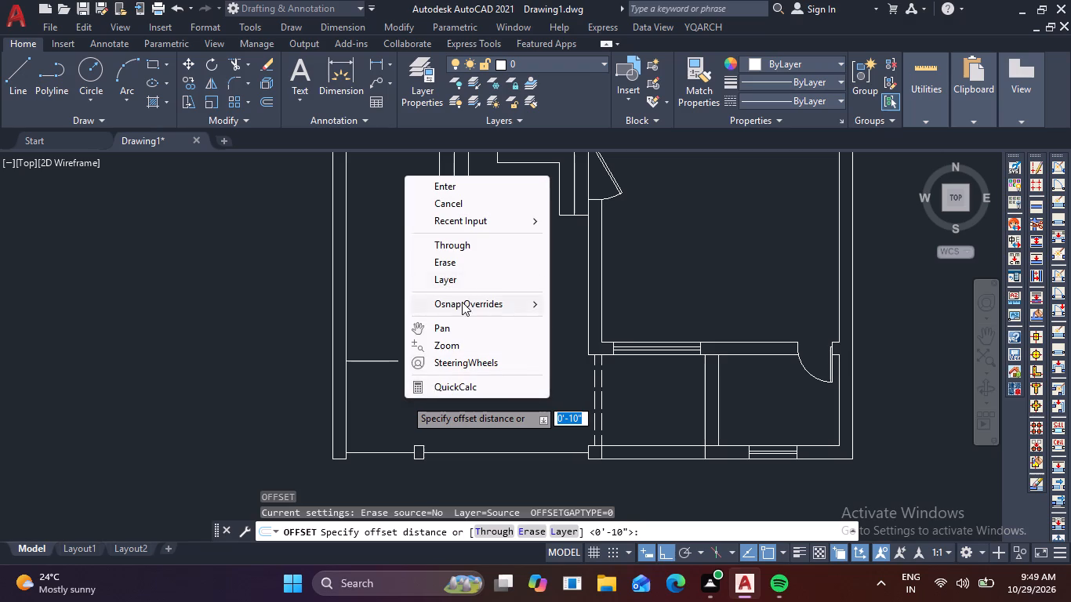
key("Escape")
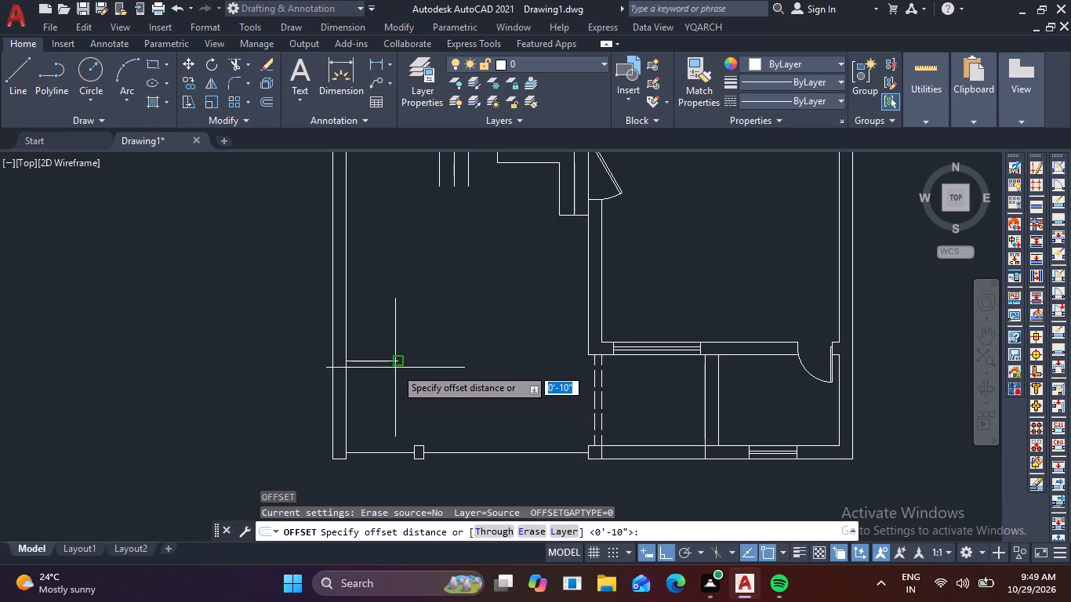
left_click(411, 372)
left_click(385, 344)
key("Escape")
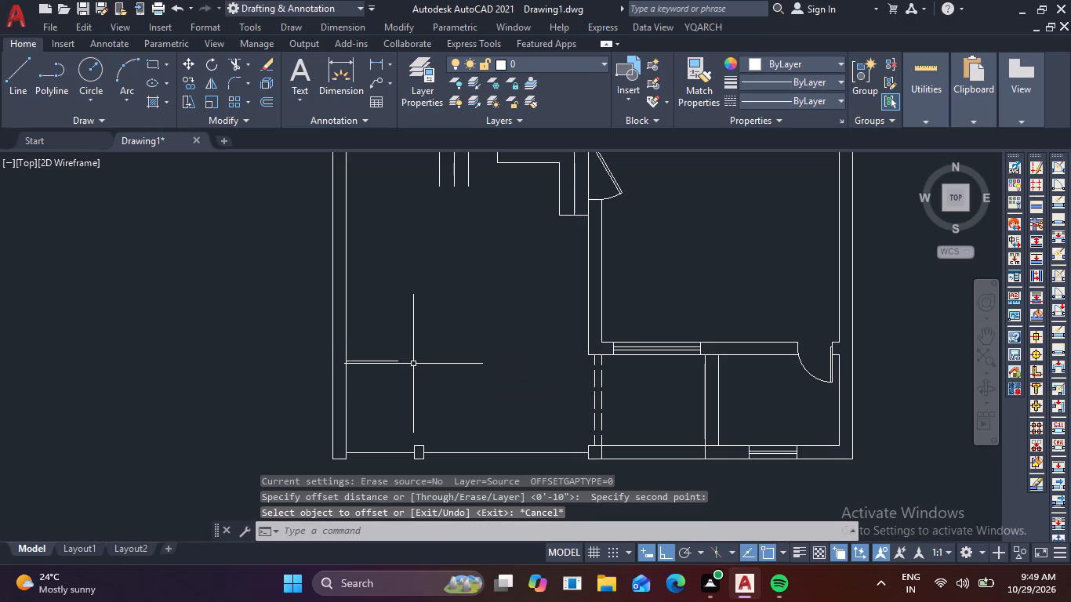
Offset the 3' horizontal line at the left wall upward at 10" spacing, making nine successive copies with the Multiple option.
key("o")
key("space")
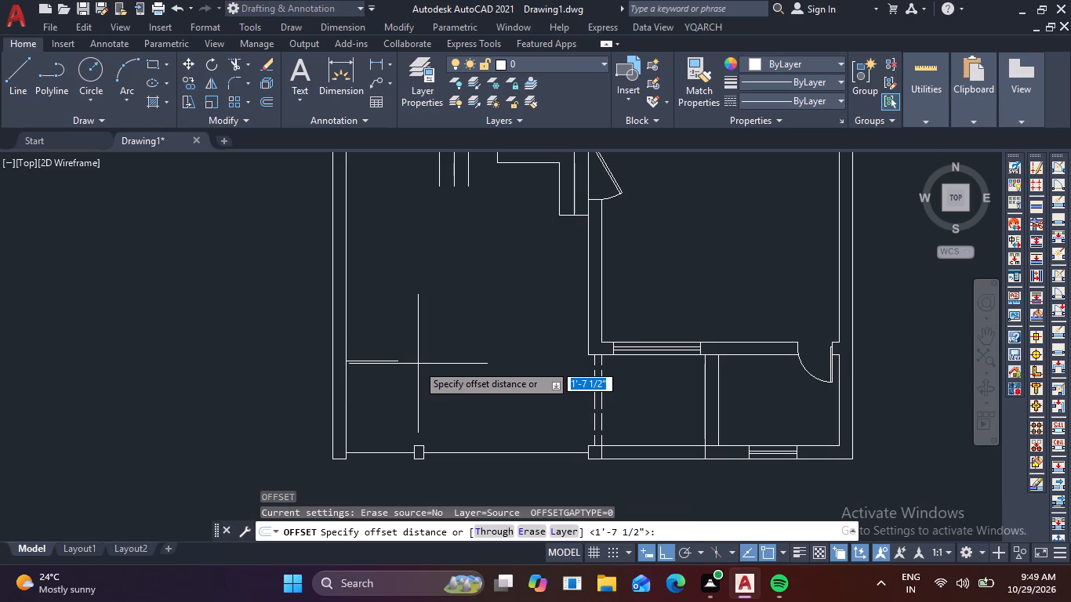
key("1")
key("0")
key("space")
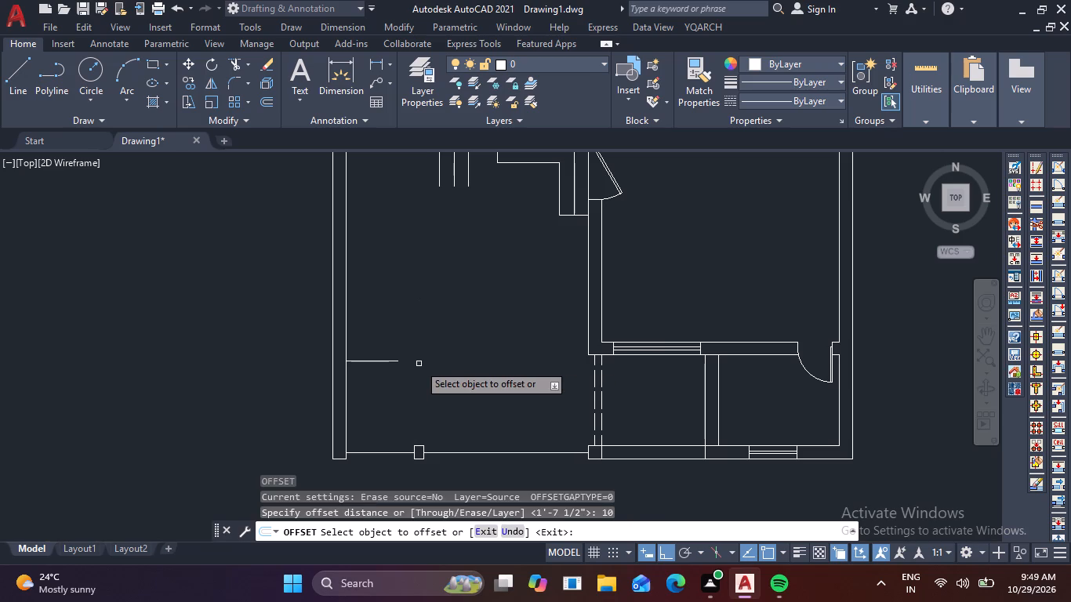
left_click(379, 362)
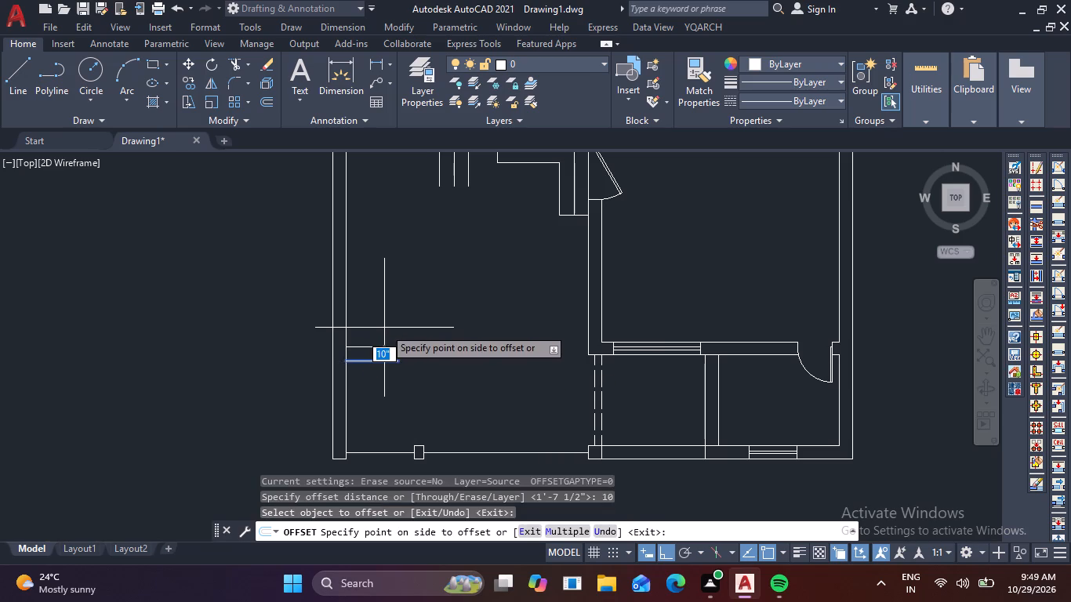
right_click(384, 328)
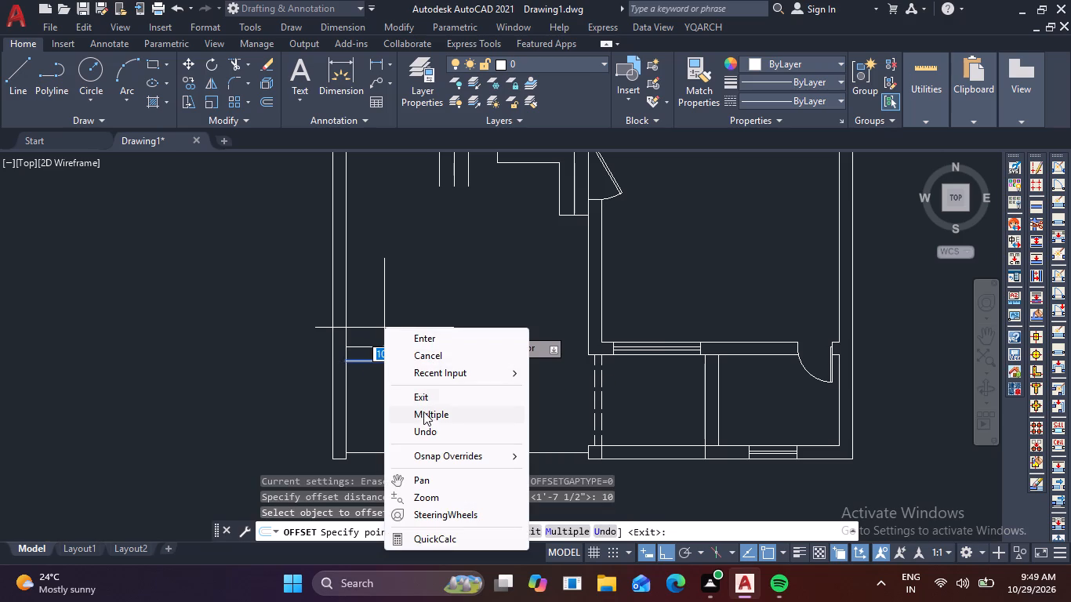
left_click(423, 414)
left_click(412, 298)
left_click(408, 273)
left_click(410, 259)
left_click(412, 243)
left_click(414, 234)
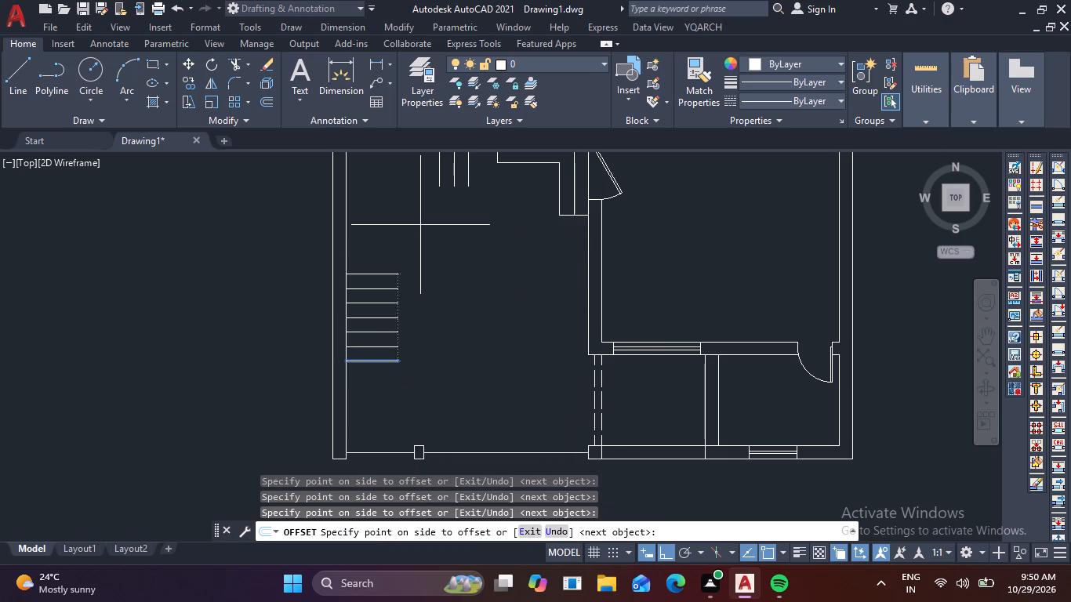
left_click(420, 225)
left_click_drag(423, 215, 423, 208)
left_click(423, 198)
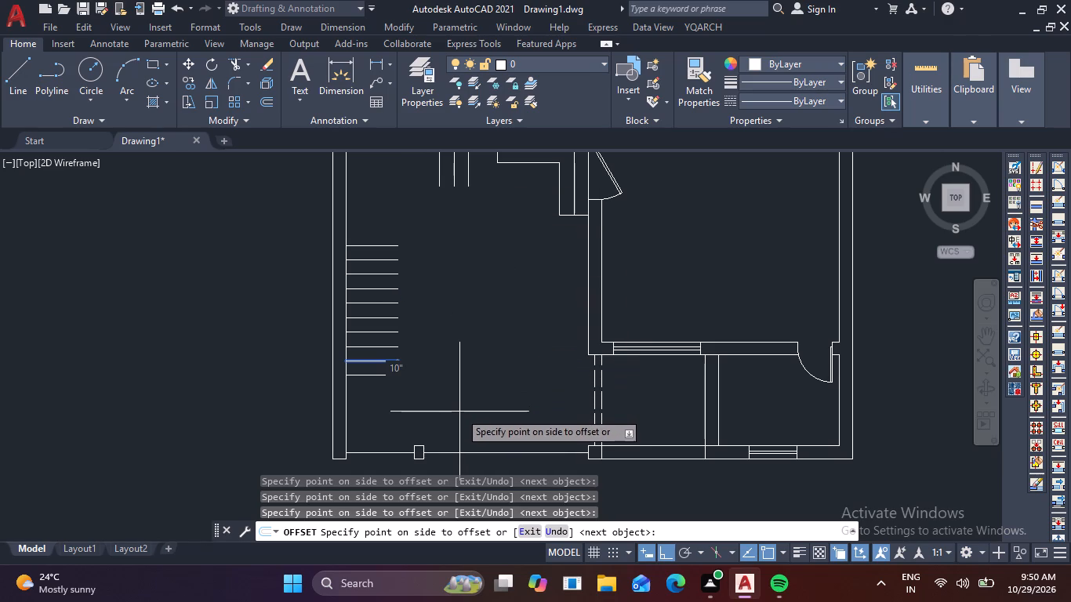
left_click(406, 195)
key("Escape")
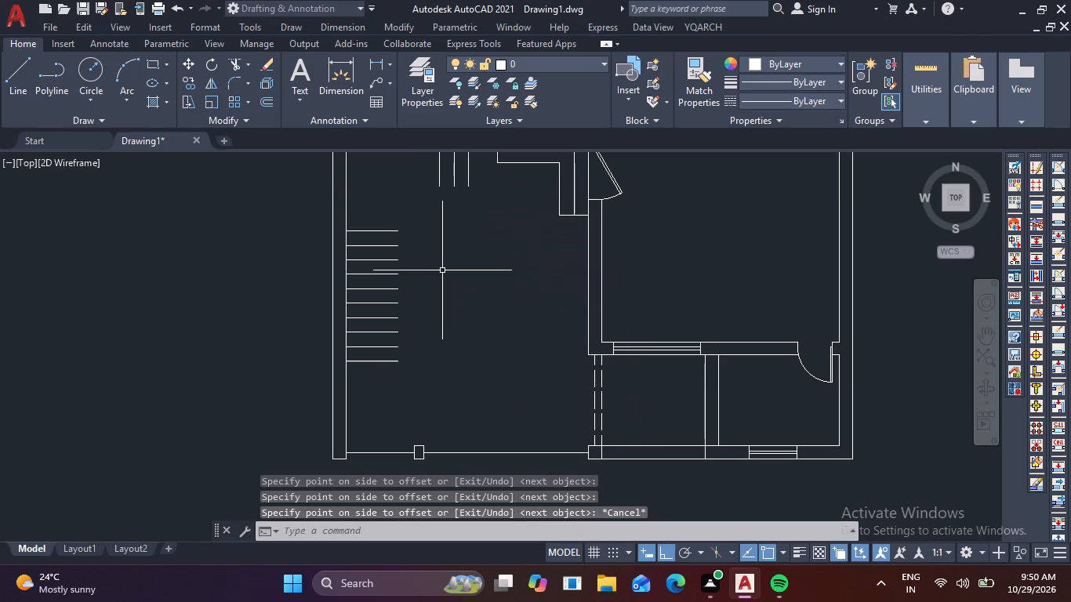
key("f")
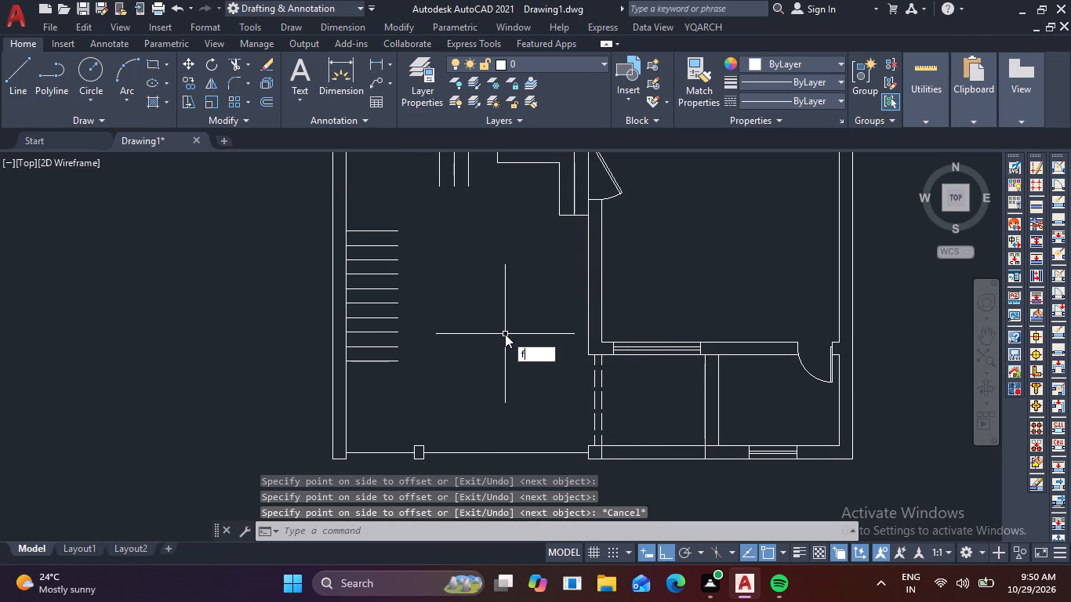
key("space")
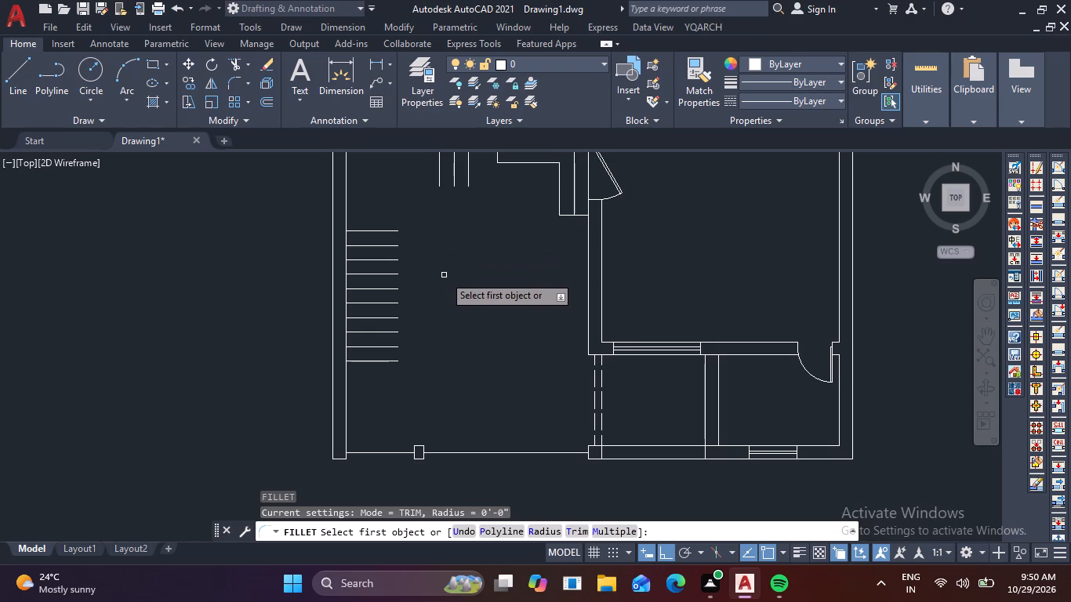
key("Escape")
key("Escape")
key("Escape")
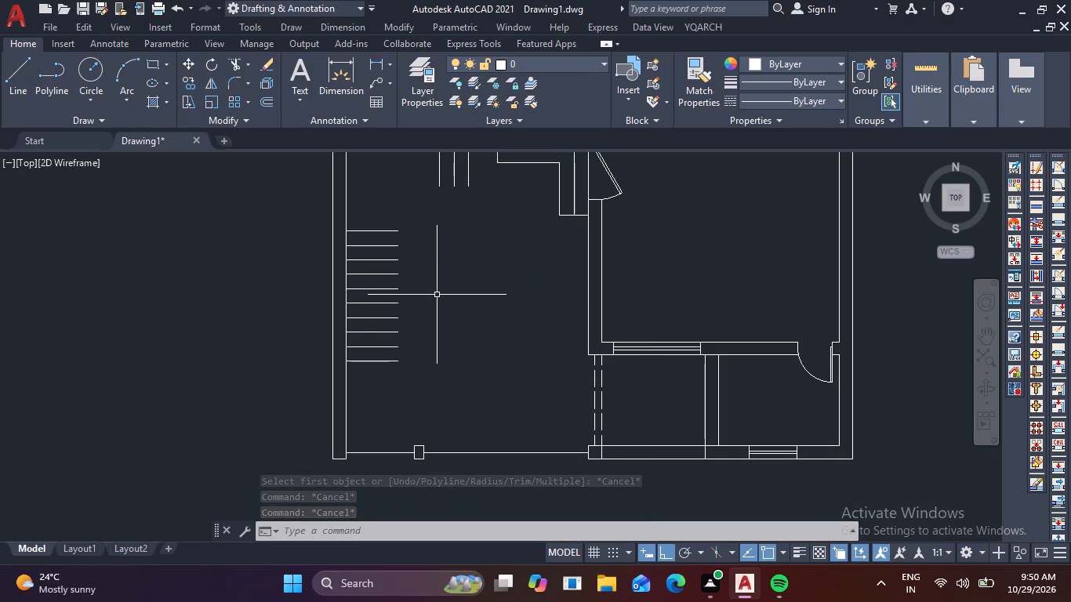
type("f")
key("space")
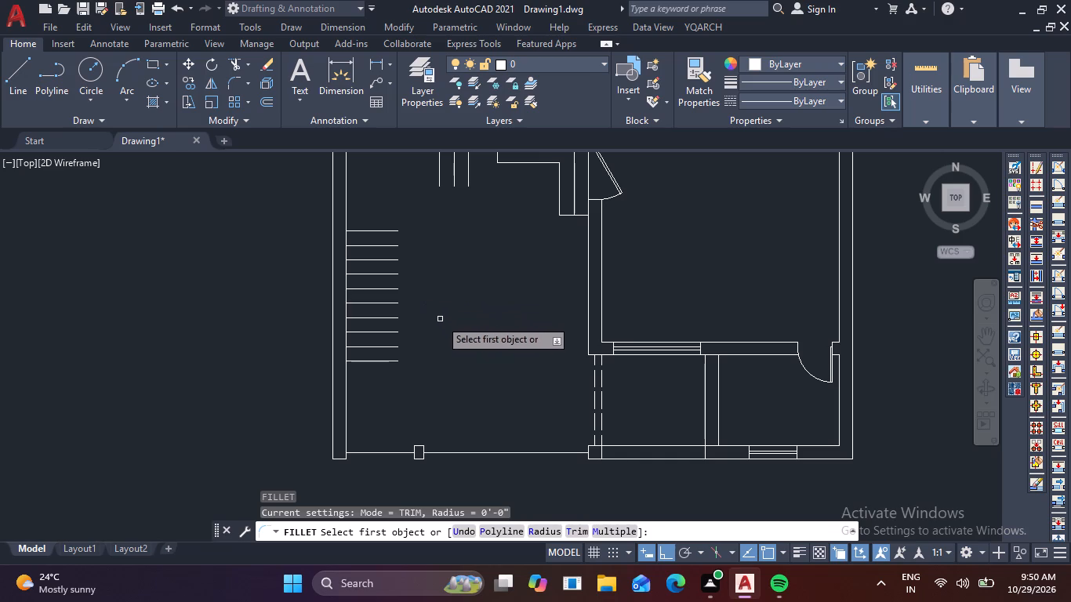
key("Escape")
Draw a vertical line joining the free ends of the stair lines at the left wall, from the lowest to the topmost.
key("l")
key("space")
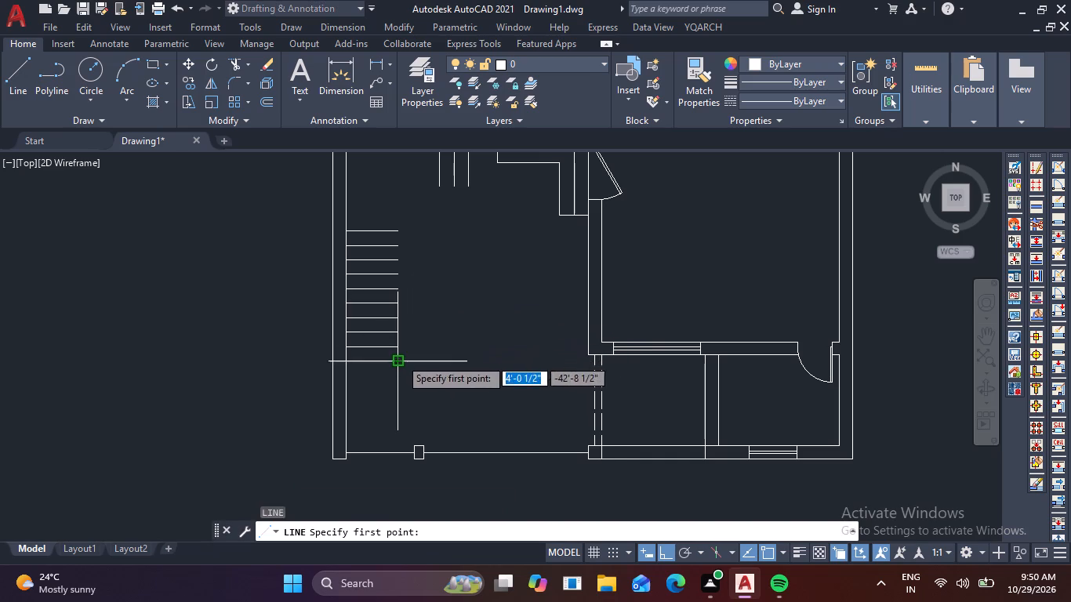
left_click(403, 359)
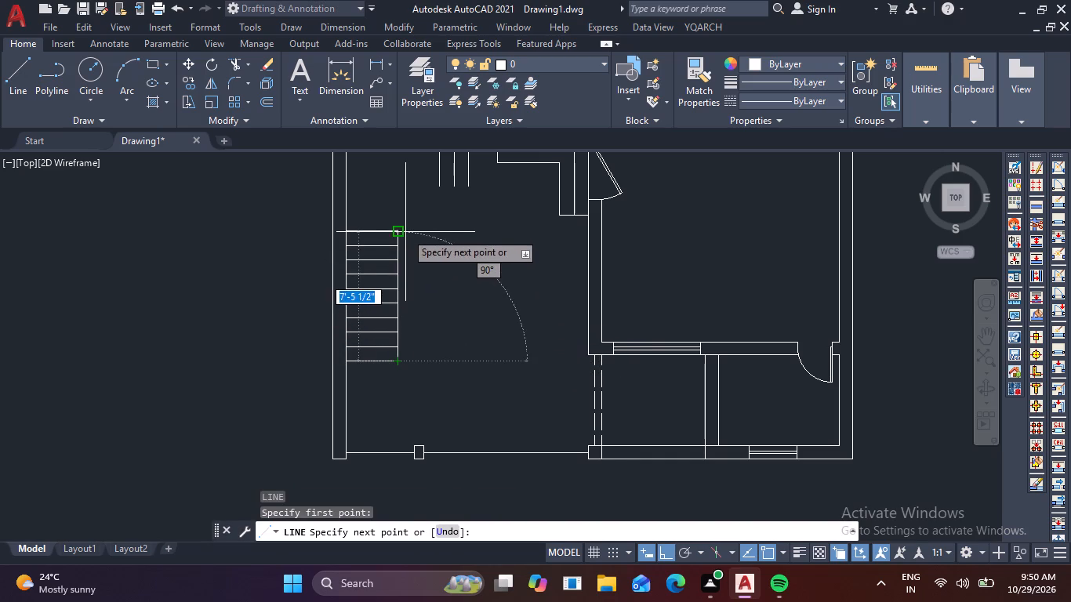
left_click(396, 233)
key("space")
Draw a horizontal line joining the lower ends of the three vertical step lines below the upper wall.
key("space")
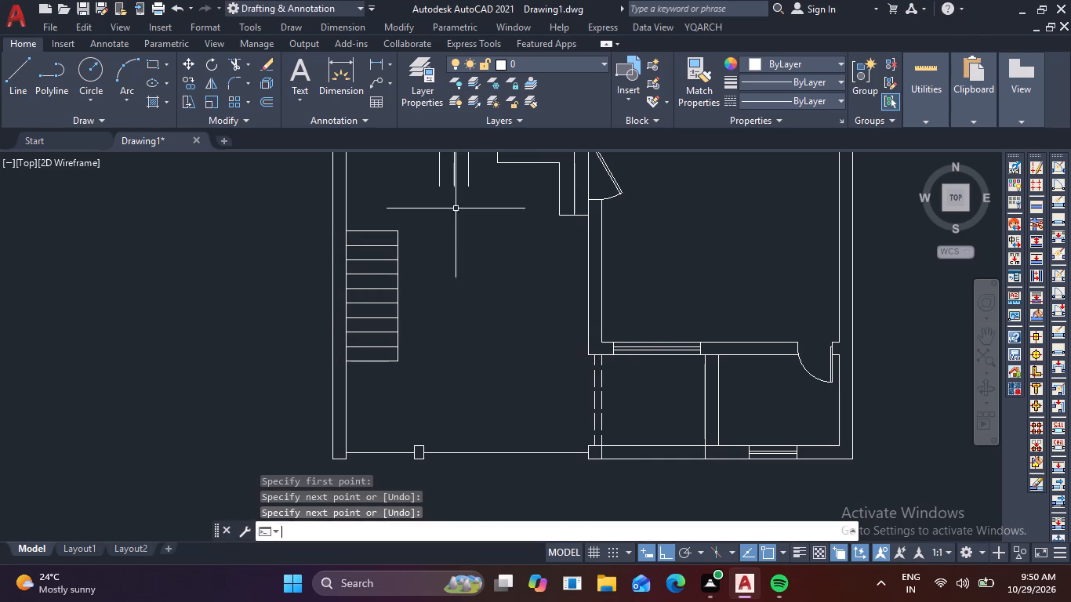
left_click(468, 190)
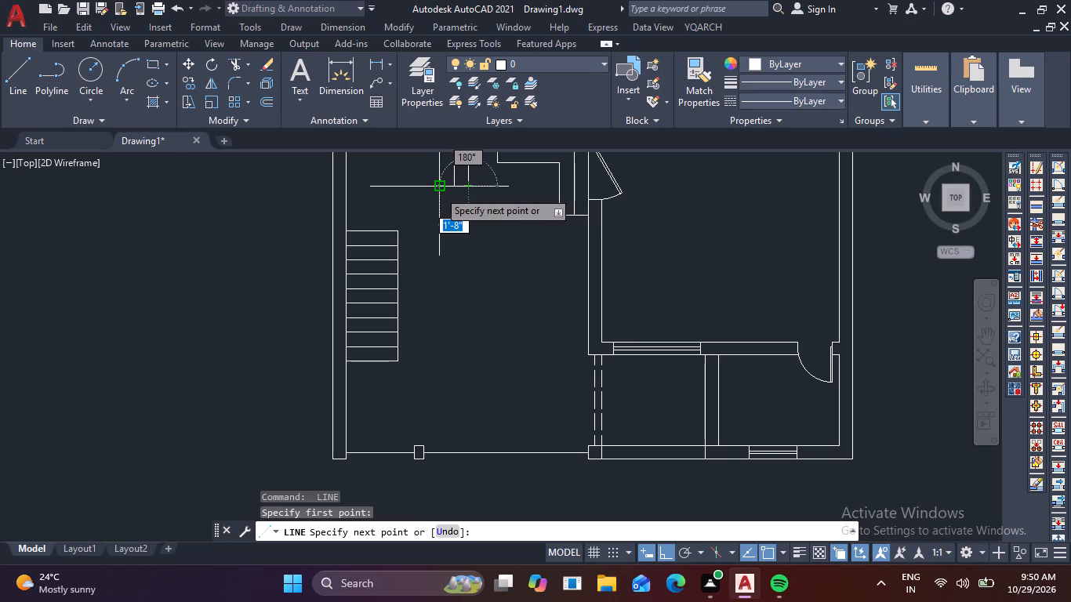
left_click(438, 190)
key("space")
key("space")
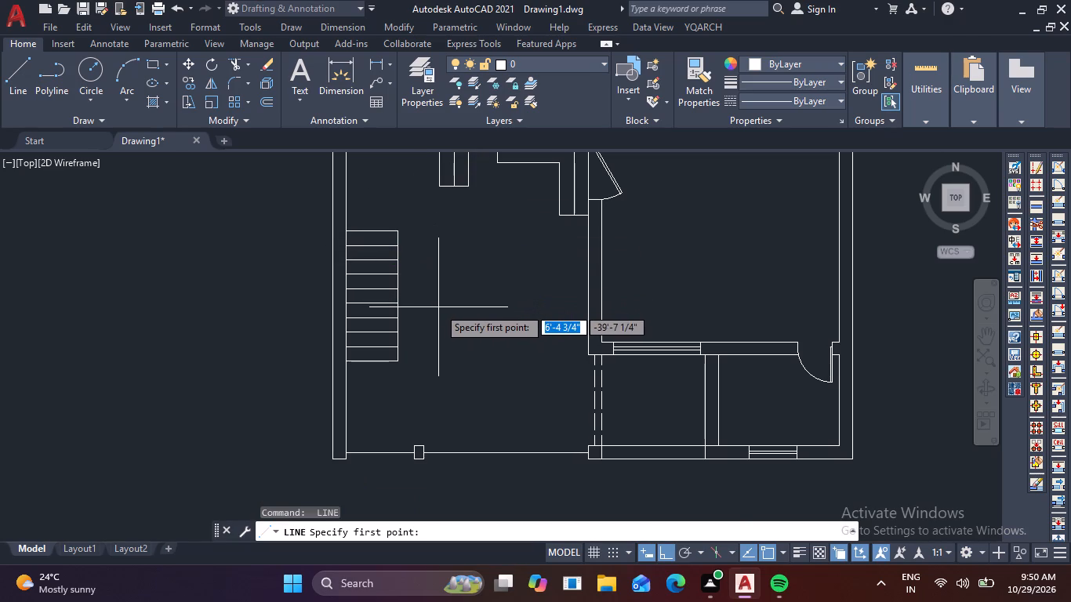
Draw a Start, End, Direction arc from the topmost stair line's free end to the leftmost vertical step line's lower end, starting vertically at 90°.
middle_click_drag(457, 269, 463, 285)
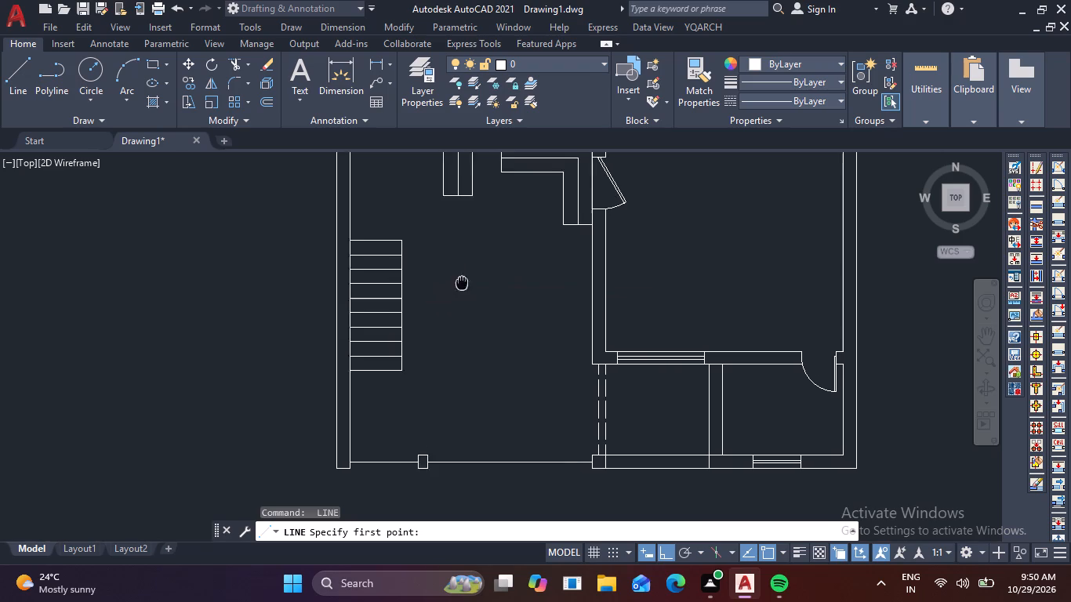
middle_click_drag(463, 285, 445, 339)
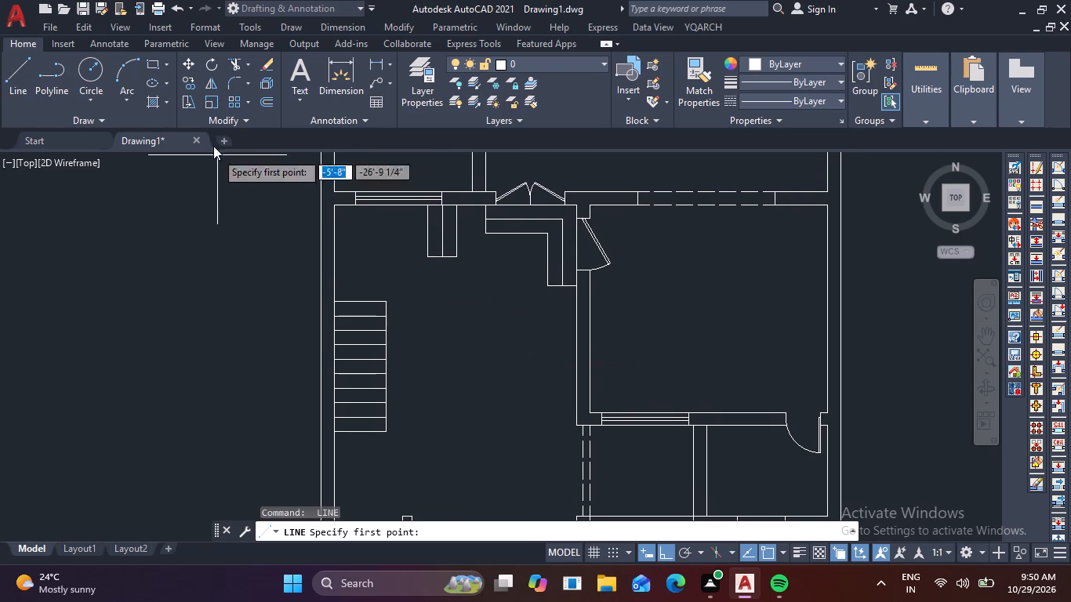
left_click(121, 88)
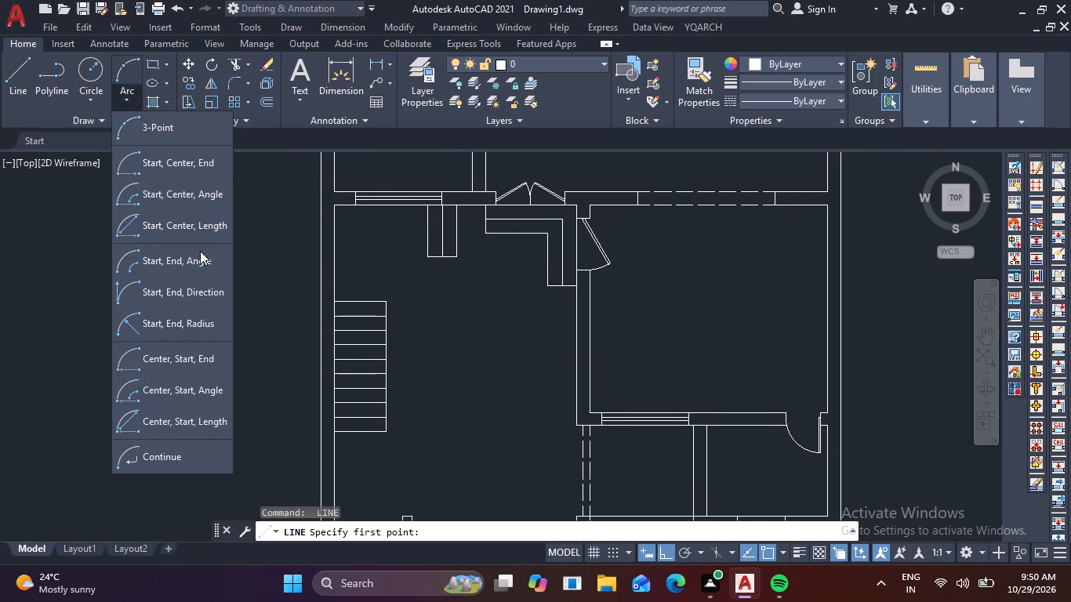
left_click(198, 297)
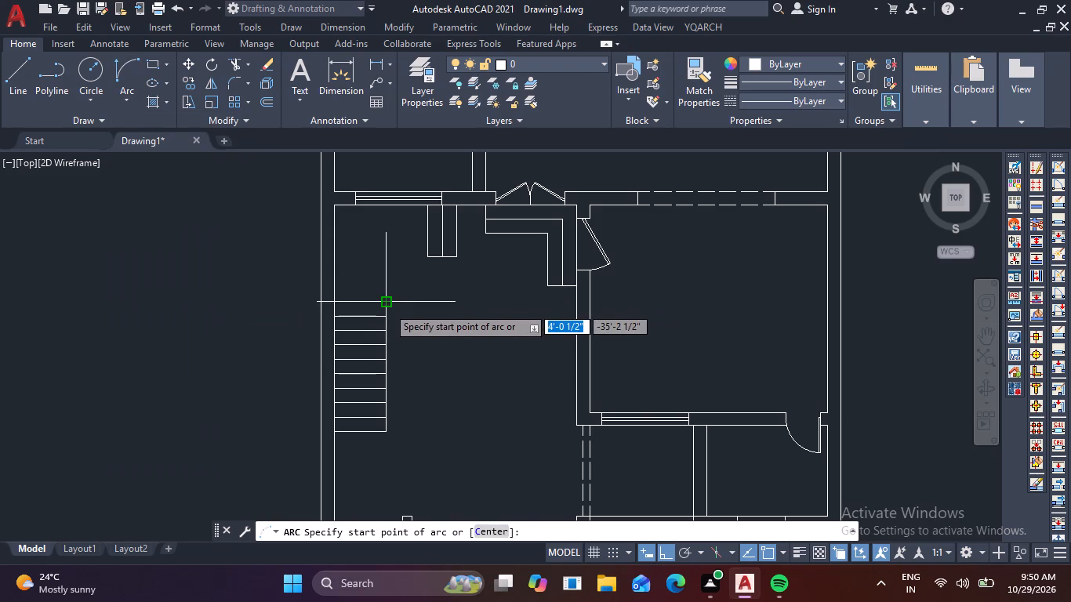
left_click(387, 306)
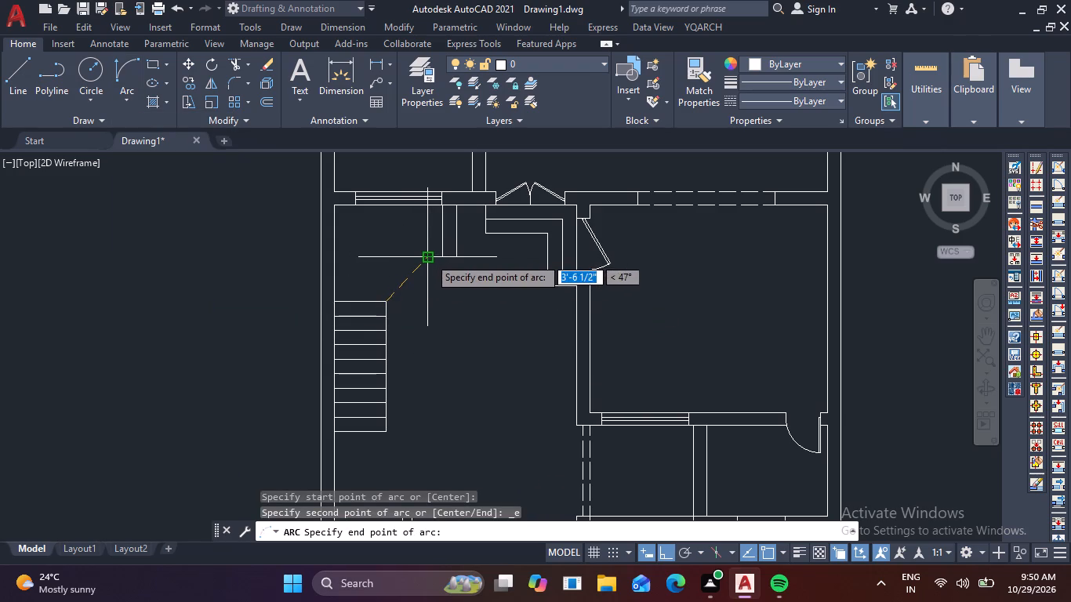
left_click(429, 257)
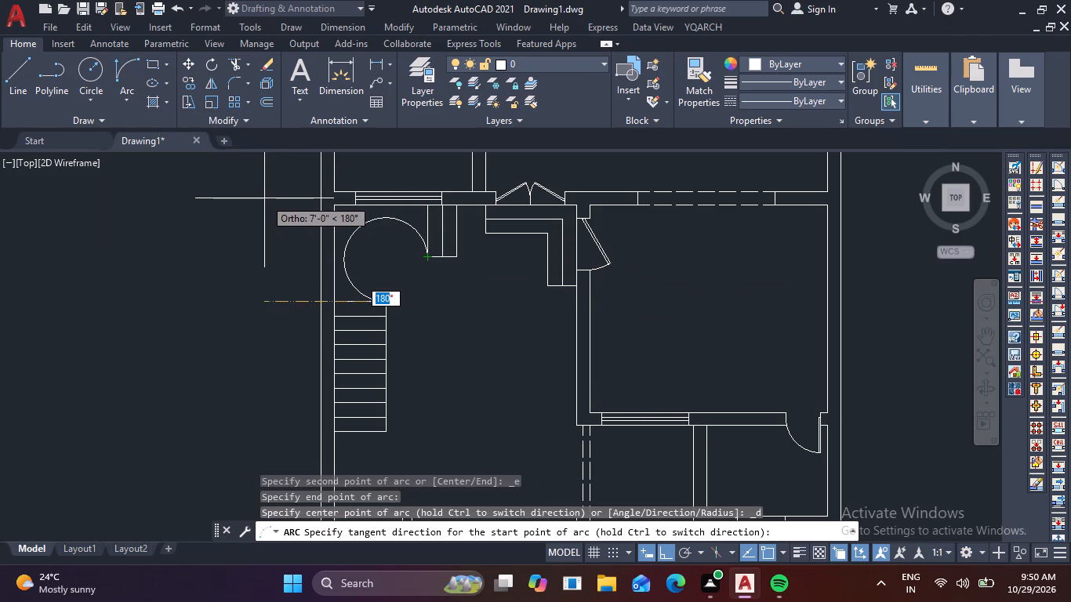
left_click(383, 158)
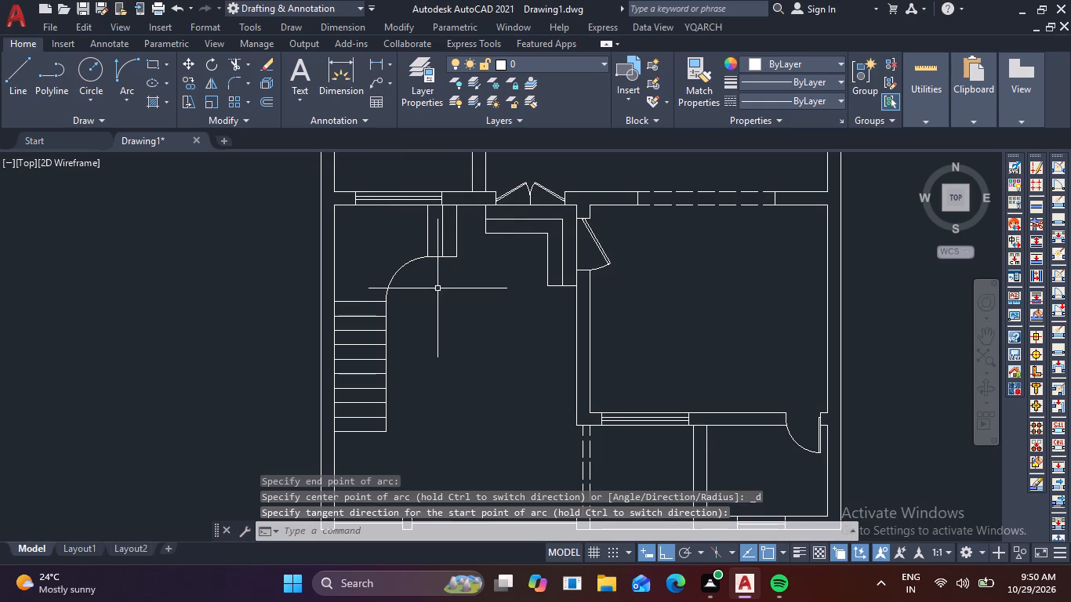
Draw the outer stair arc from the topmost stair line's wall end to the leftmost vertical step line's upper end, with a 90° start direction.
scroll(436, 289, "up", 2)
scroll(434, 289, "down", 1)
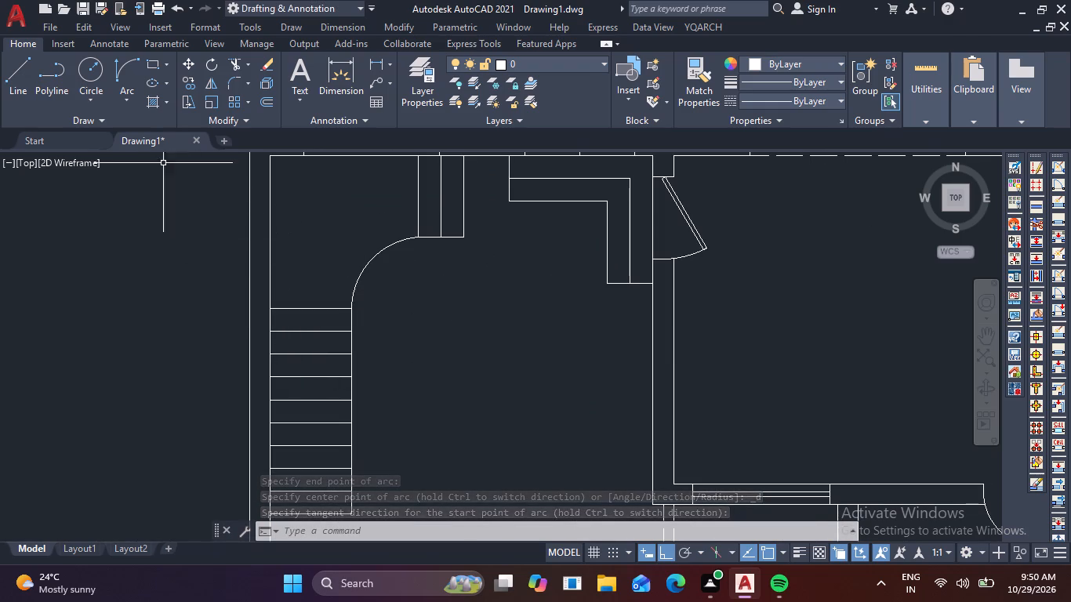
left_click(128, 74)
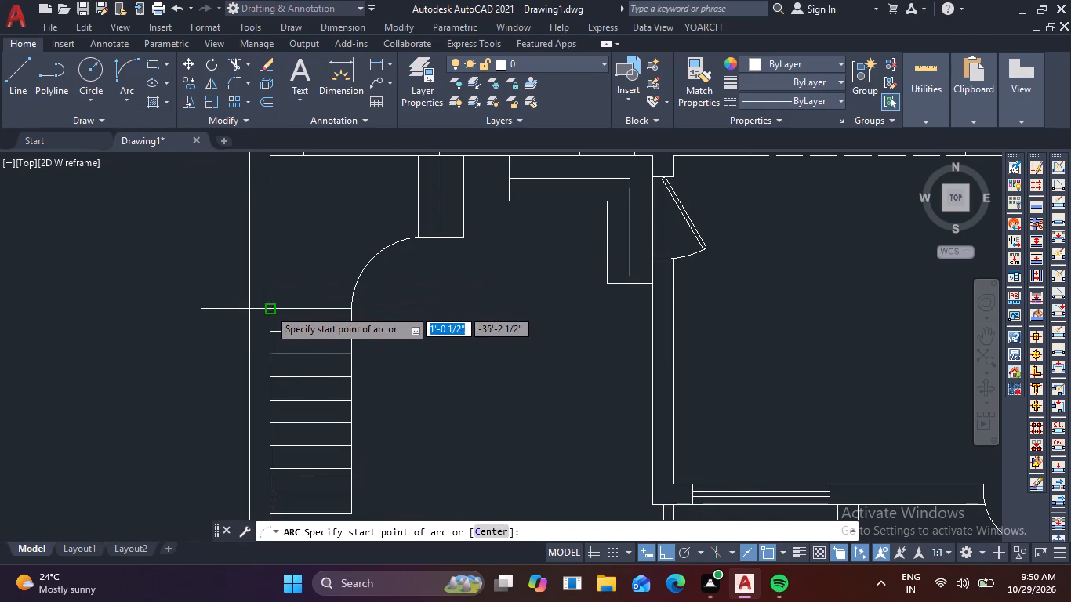
left_click(270, 309)
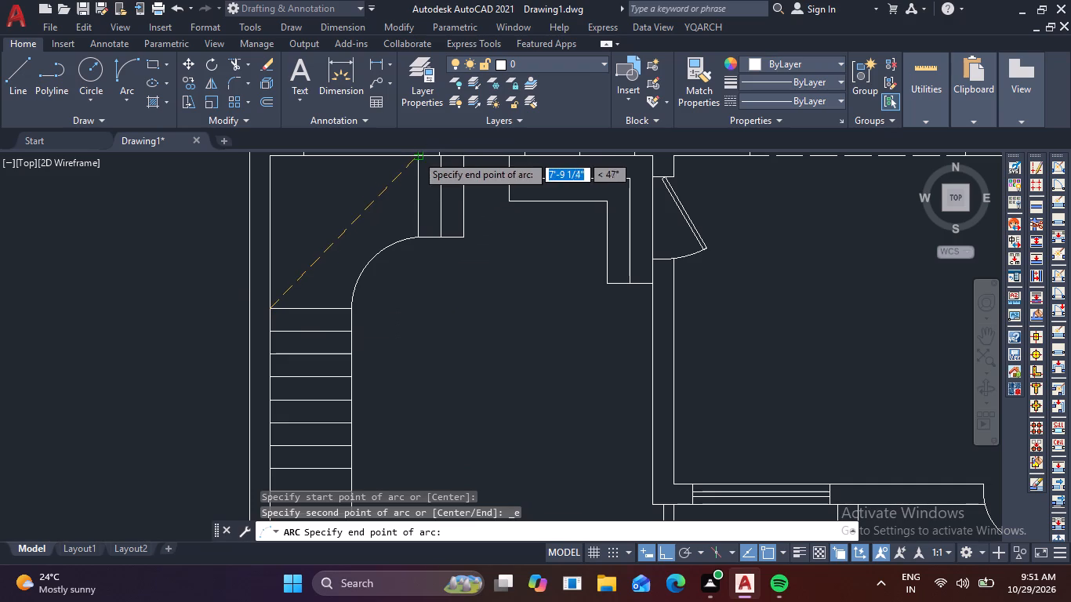
middle_click_drag(417, 157, 430, 261)
left_click(426, 265)
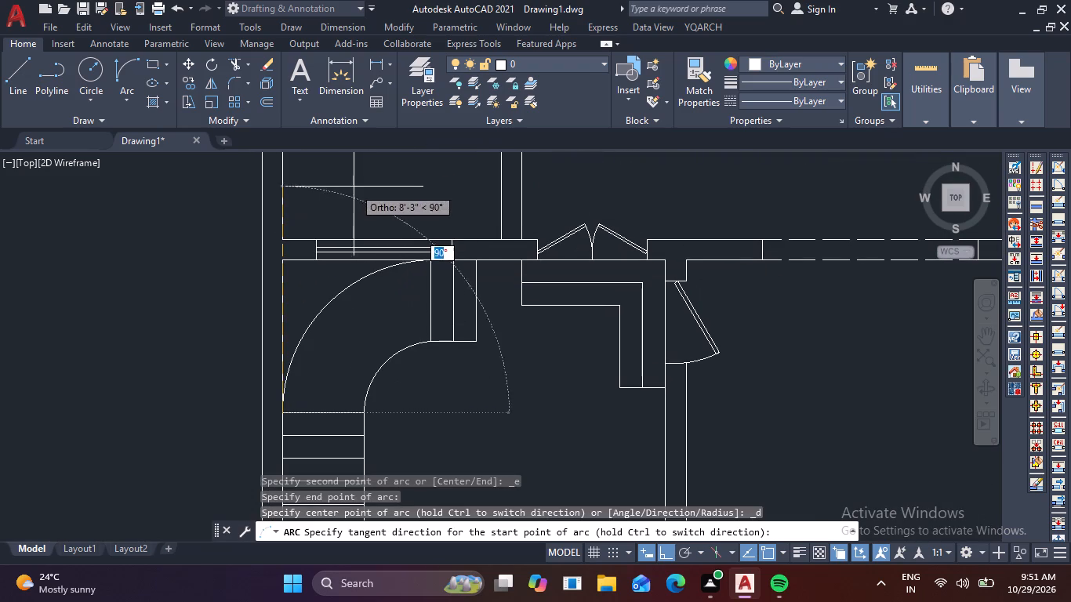
left_click(357, 172)
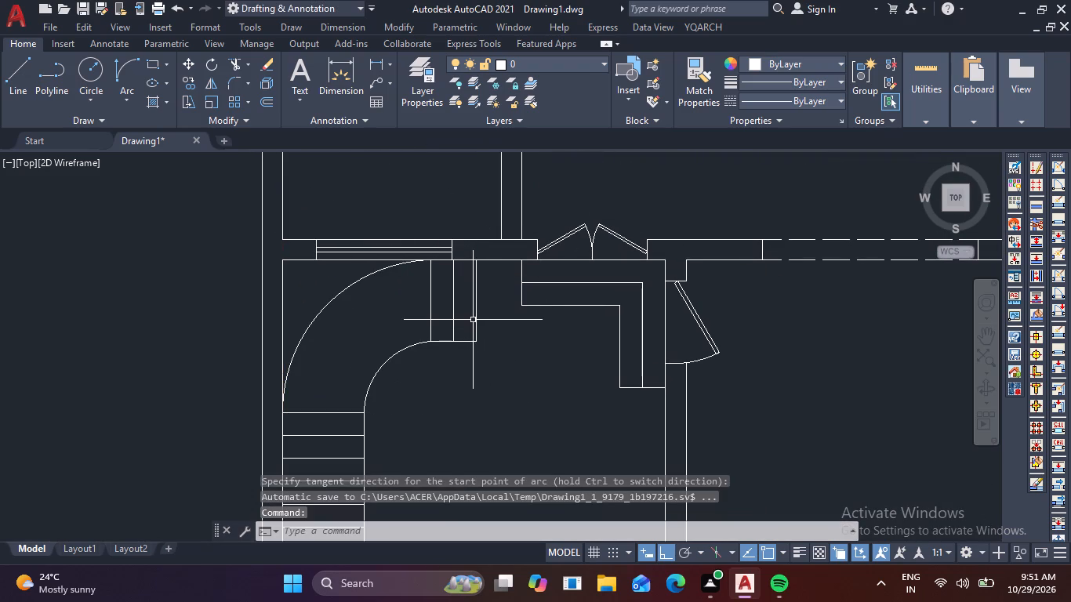
Create a polar array of the leftmost vertical step line about the stair arcs' center, with a 90° fill angle.
left_click(434, 312)
left_click(389, 317)
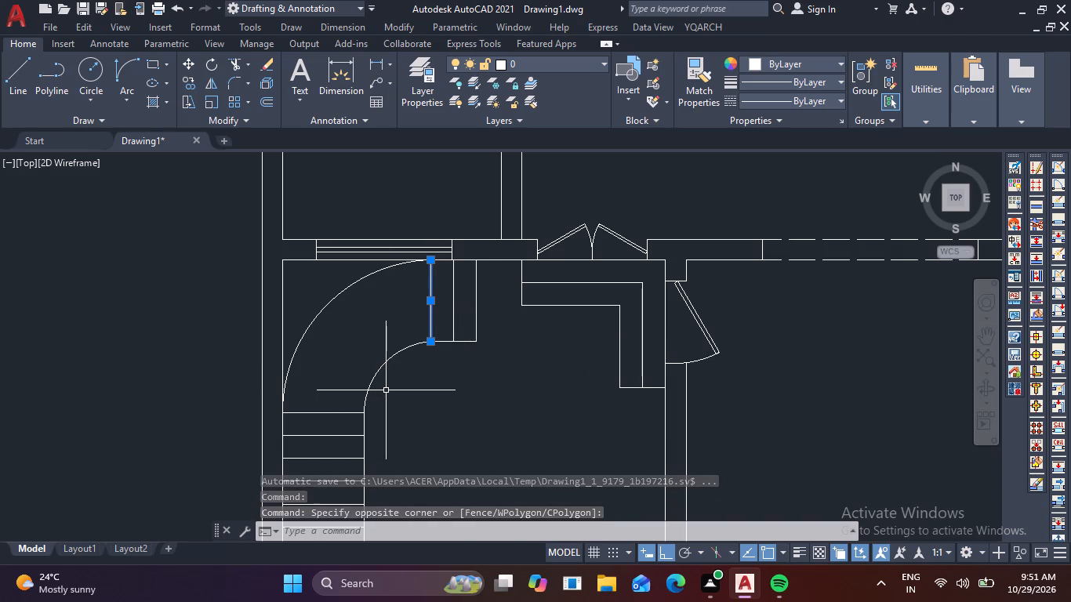
type("ar")
key("space")
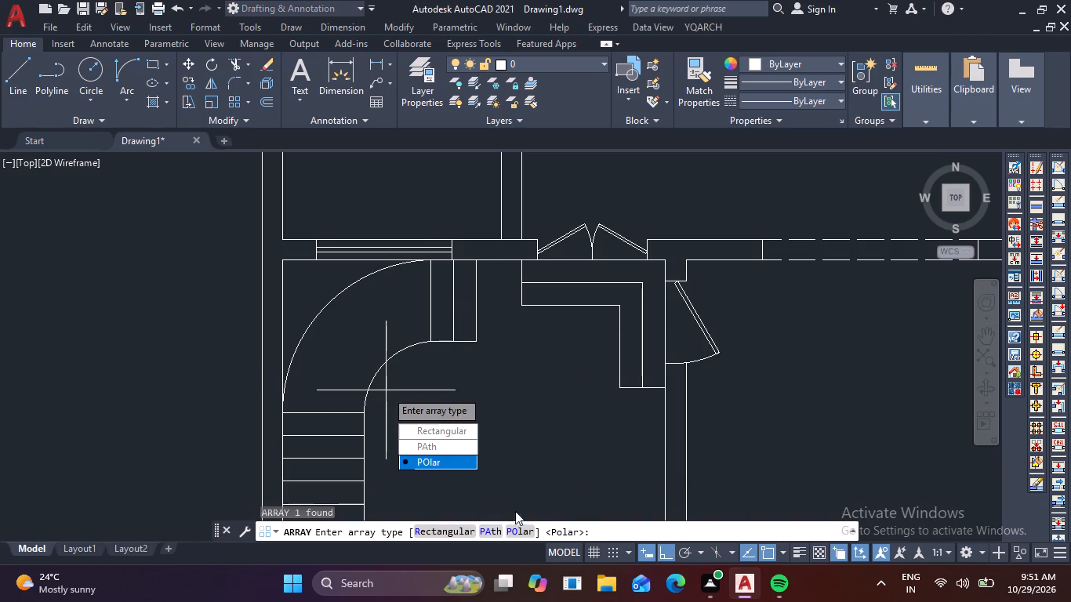
left_click_drag(458, 464, 386, 390)
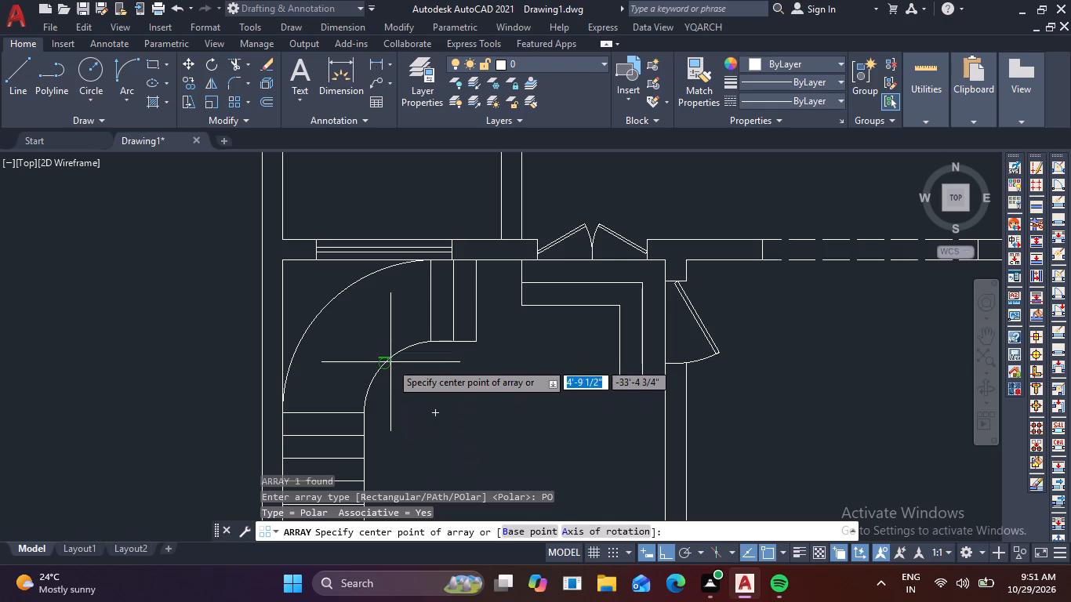
left_click(434, 414)
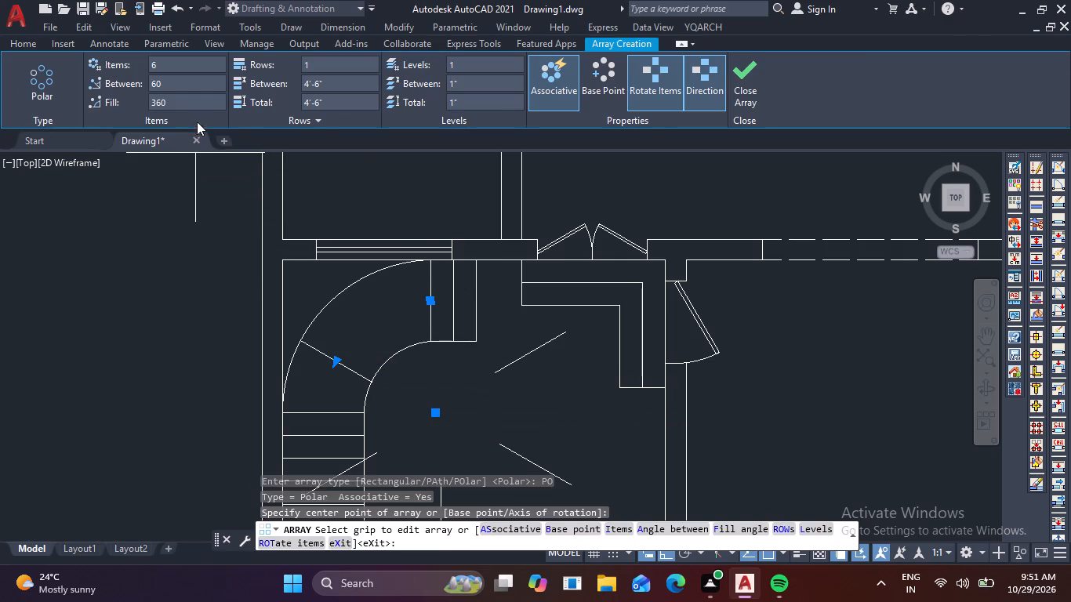
left_click(193, 103)
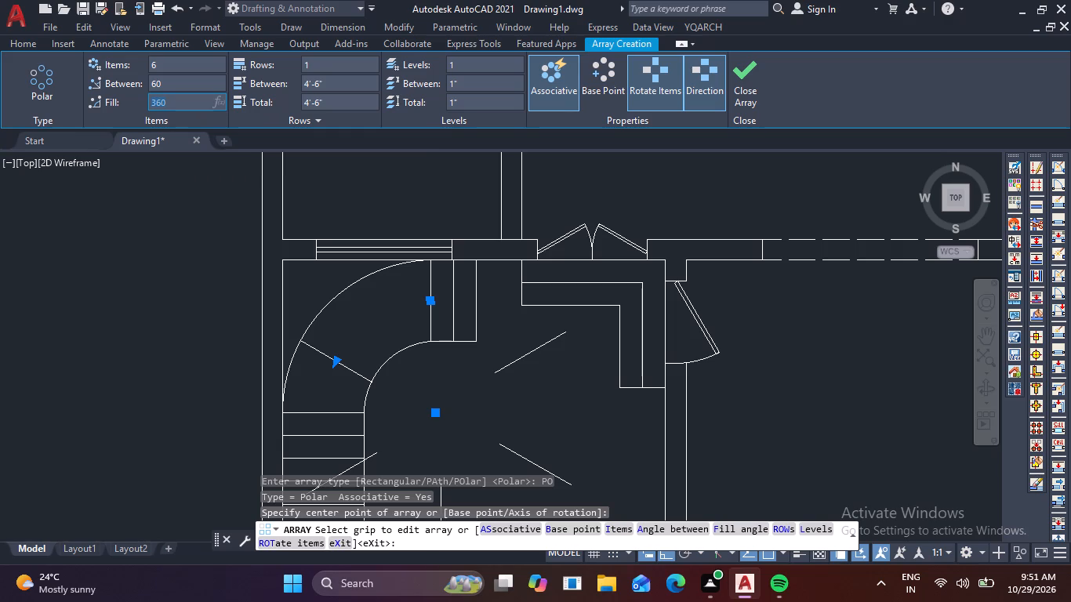
type("90")
left_click(356, 101)
left_click(369, 75)
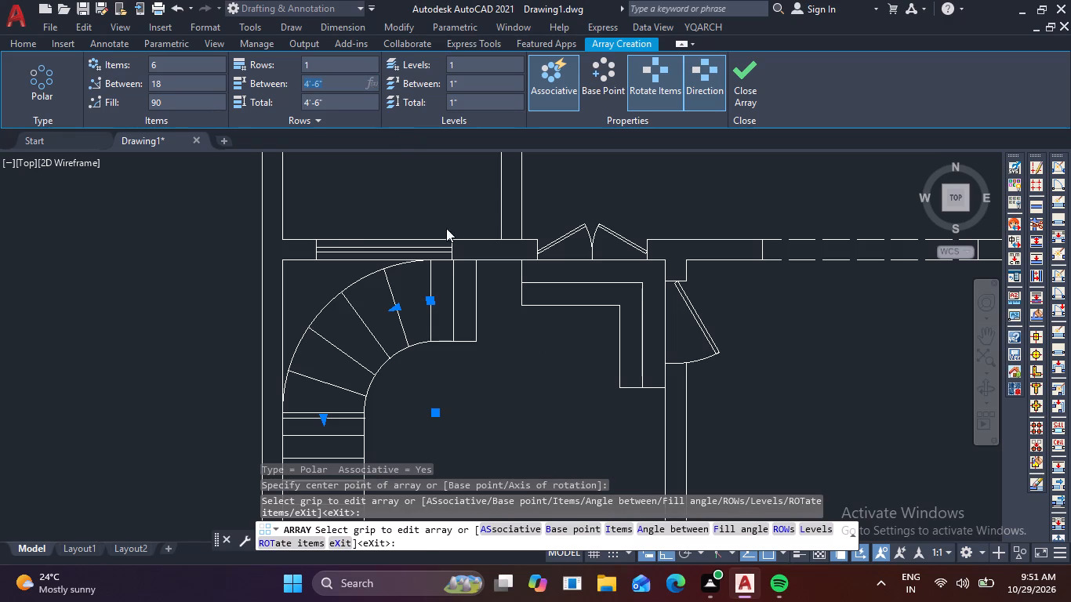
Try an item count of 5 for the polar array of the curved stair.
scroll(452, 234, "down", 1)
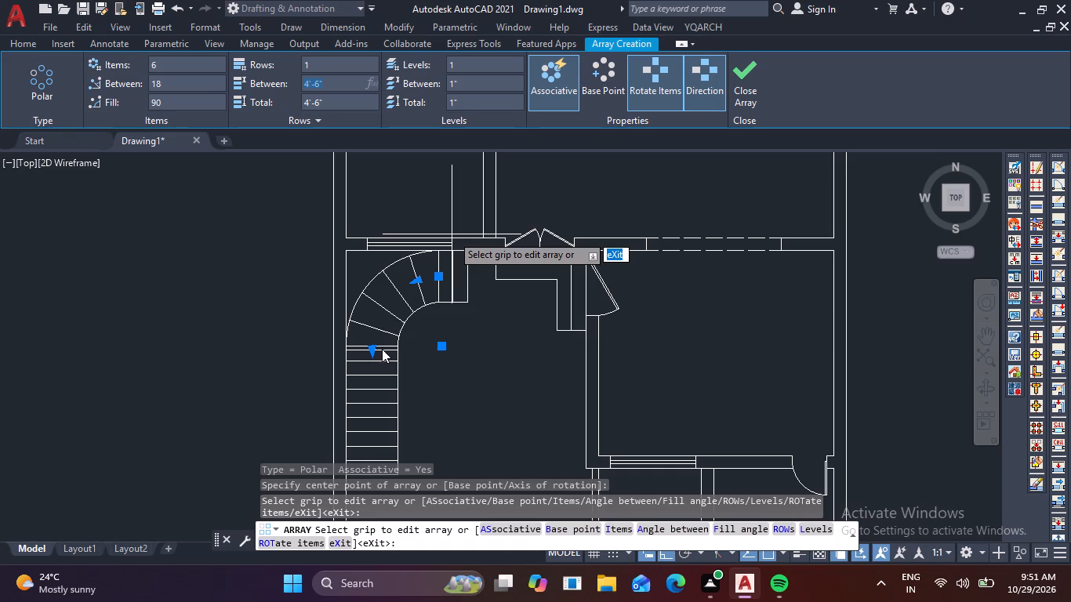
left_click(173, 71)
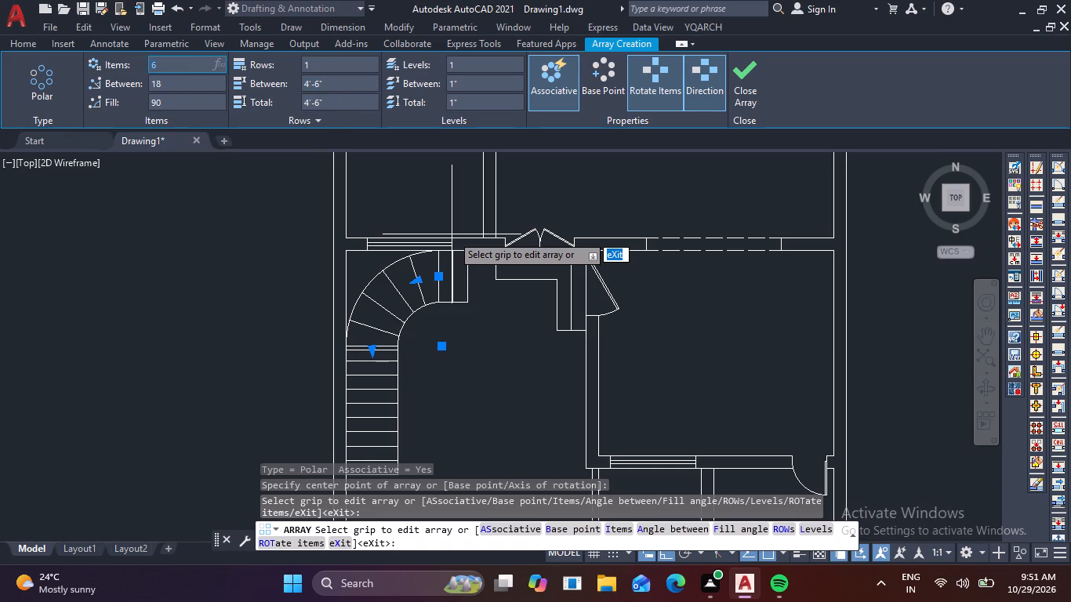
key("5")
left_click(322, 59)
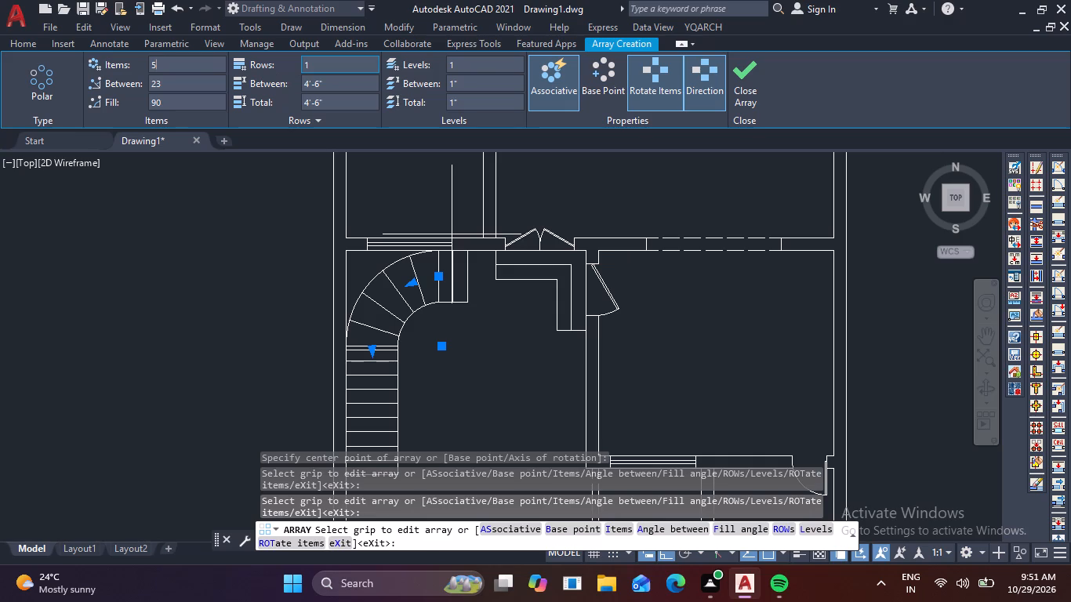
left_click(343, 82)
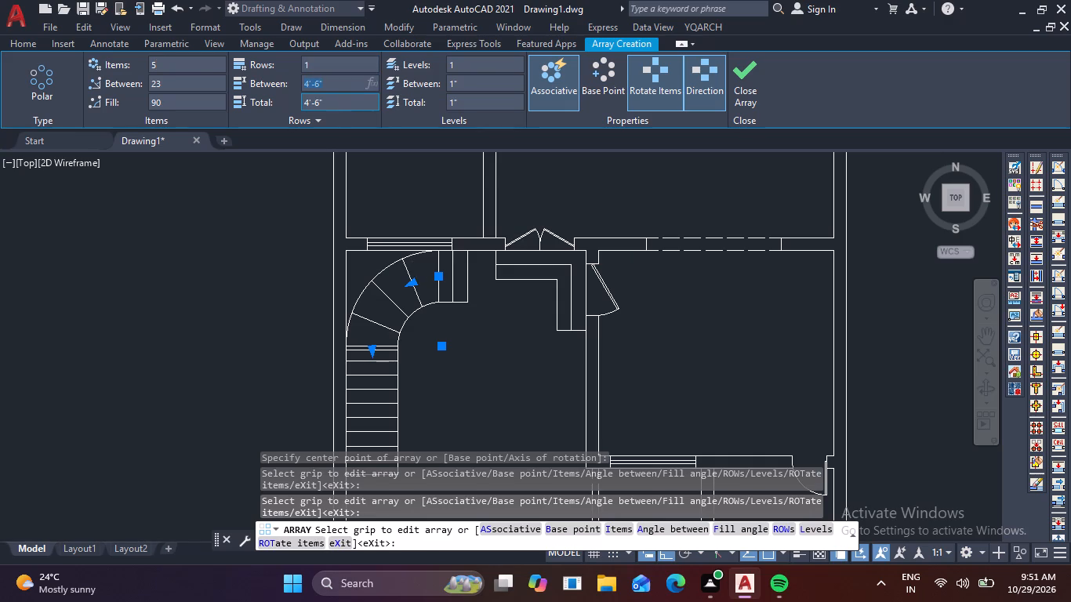
Set the polar array's item count to 6 and finish the array.
left_click(198, 70)
type("6")
key("space")
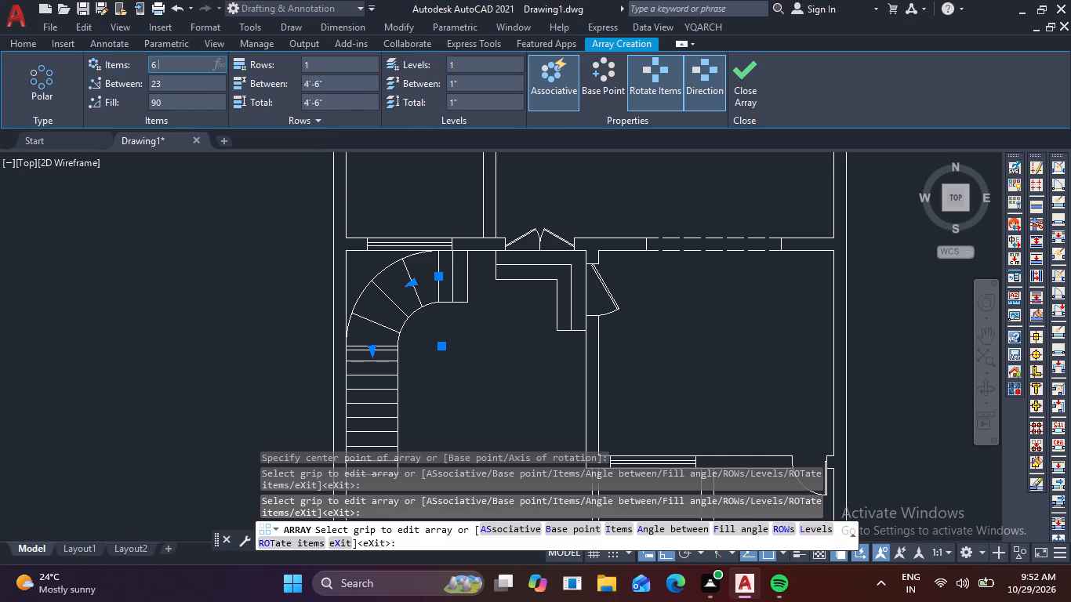
left_click(359, 65)
left_click(350, 78)
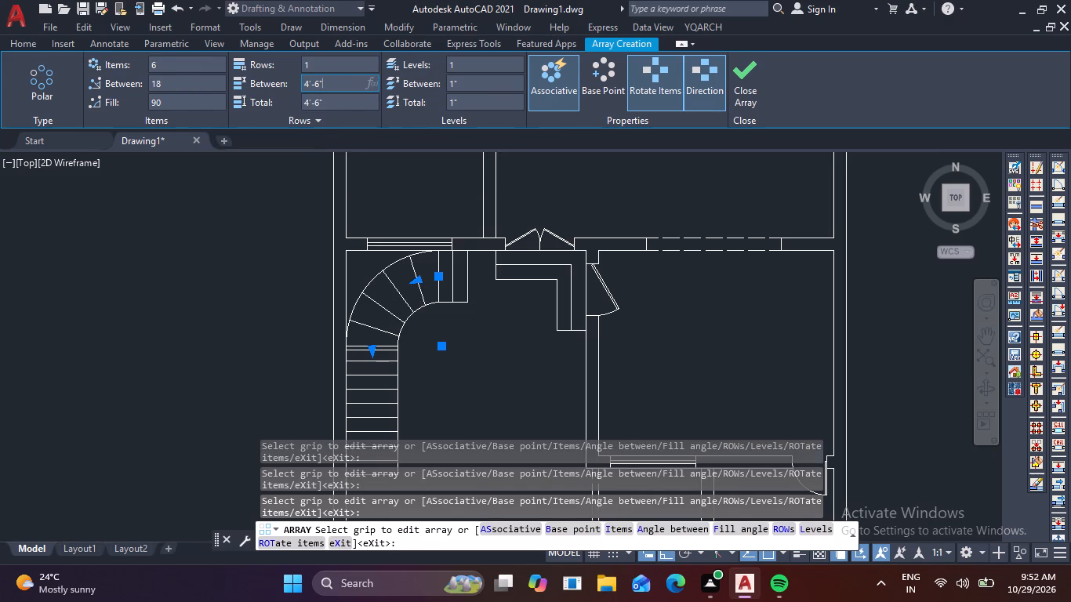
left_click(730, 92)
Explode the polar array and delete its last line, just below the topmost horizontal stair line.
scroll(405, 366, "up", 3)
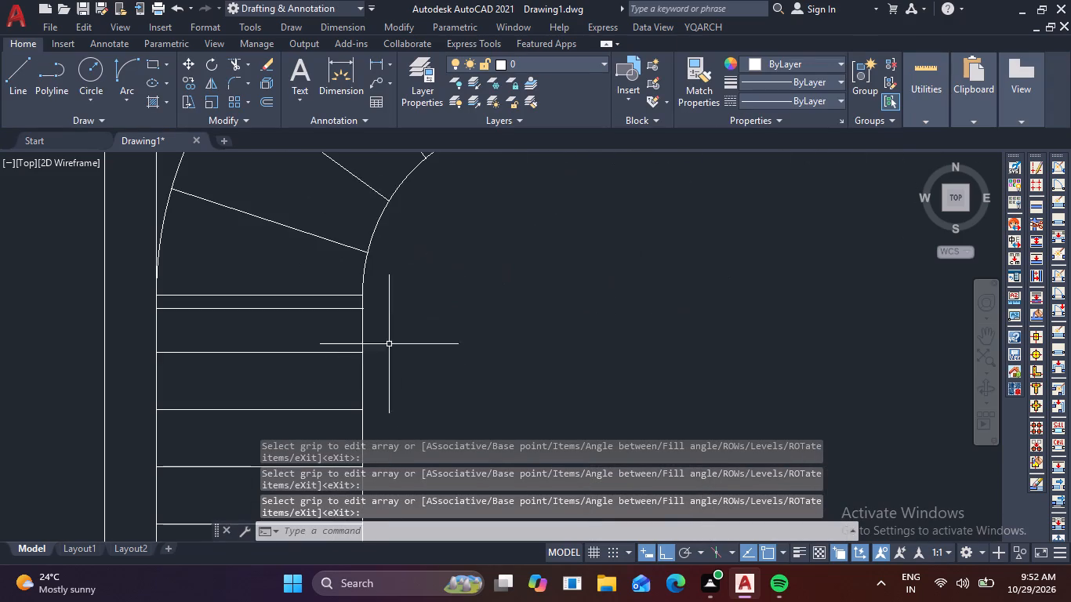
left_click(310, 293)
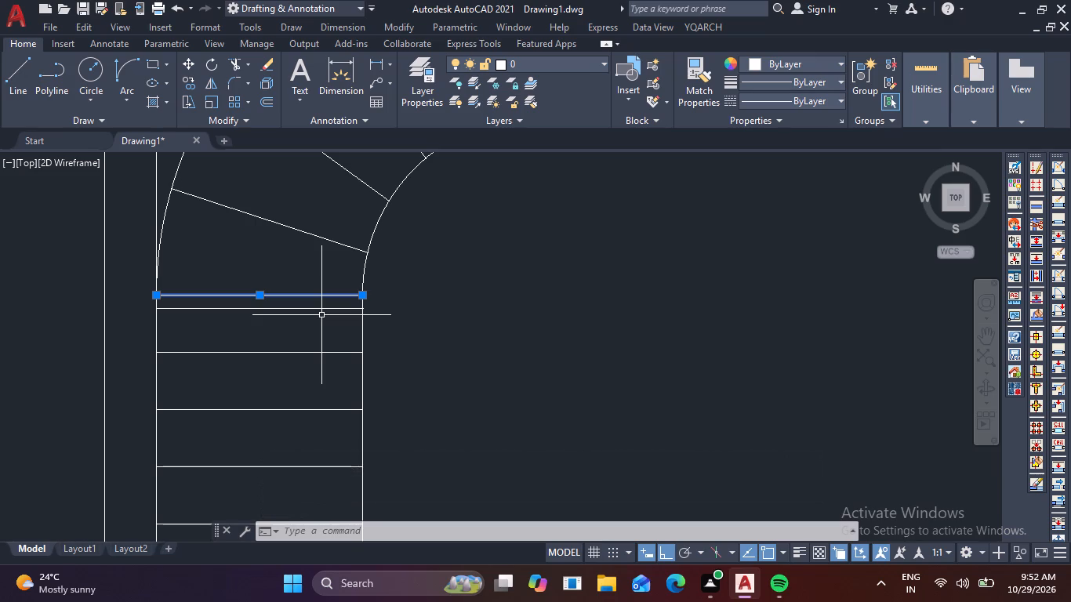
key("Escape")
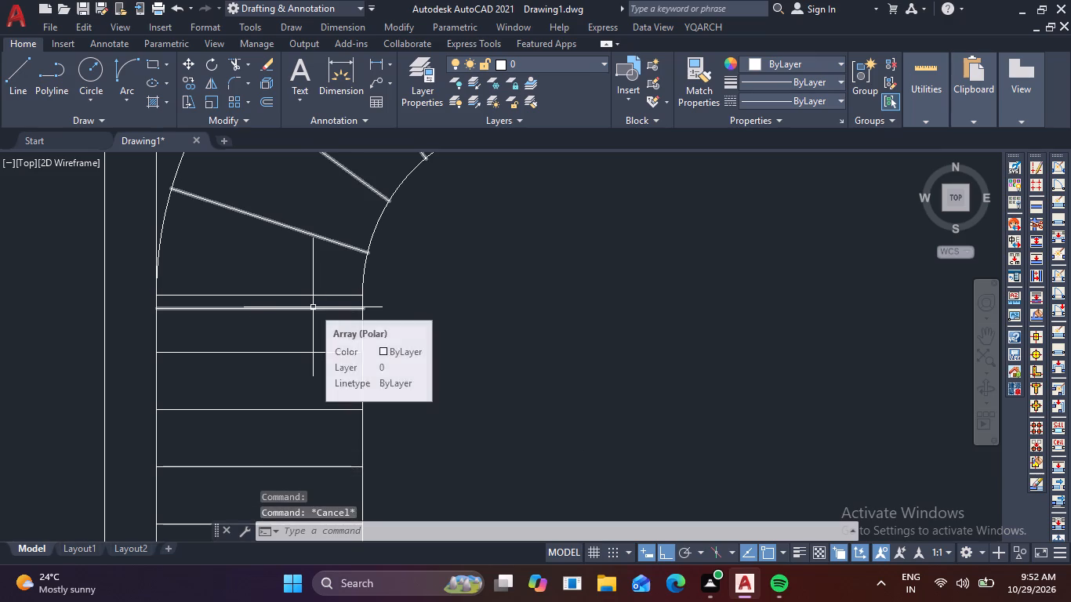
left_click(313, 307)
type("x")
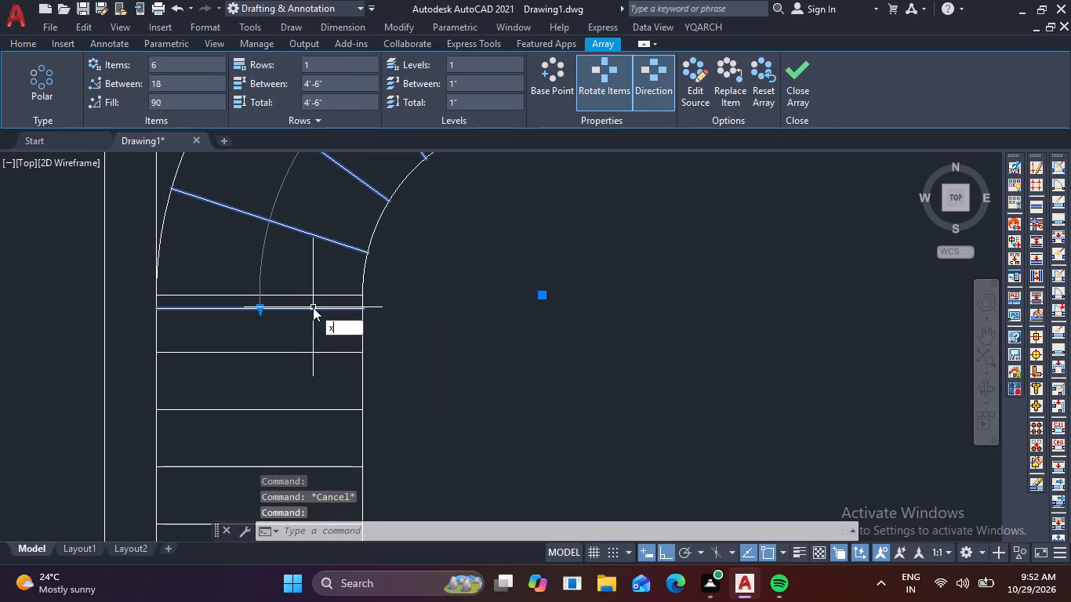
key("space")
left_click(313, 307)
key("Delete")
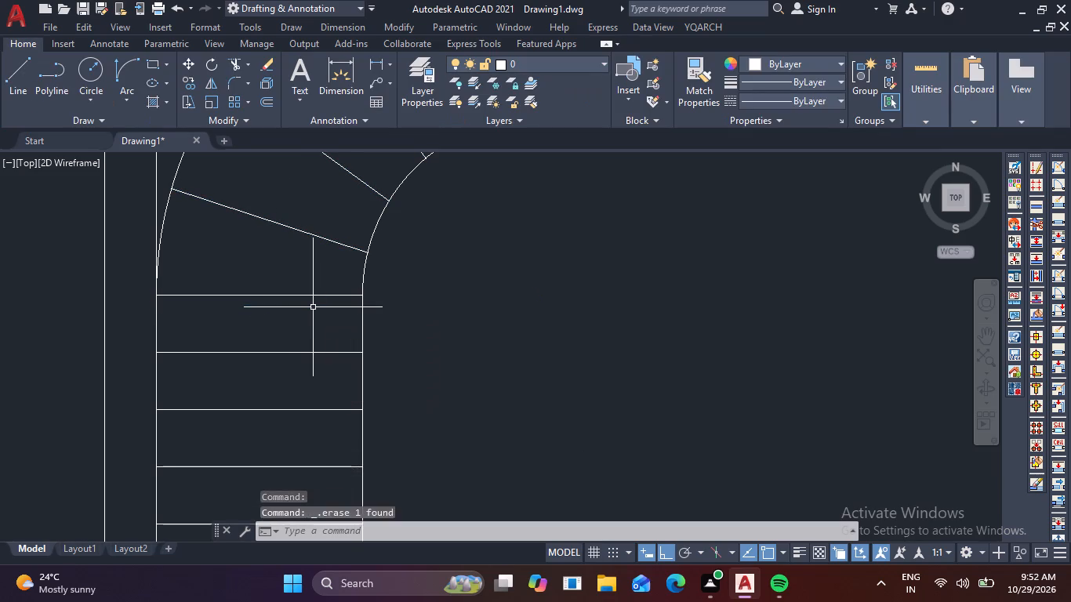
Draw a narrow vertical rectangle, about 6 3/4" by 5'-10 3/4", along the left wall of the adjoining room, below its angled door.
scroll(313, 307, "down", 3)
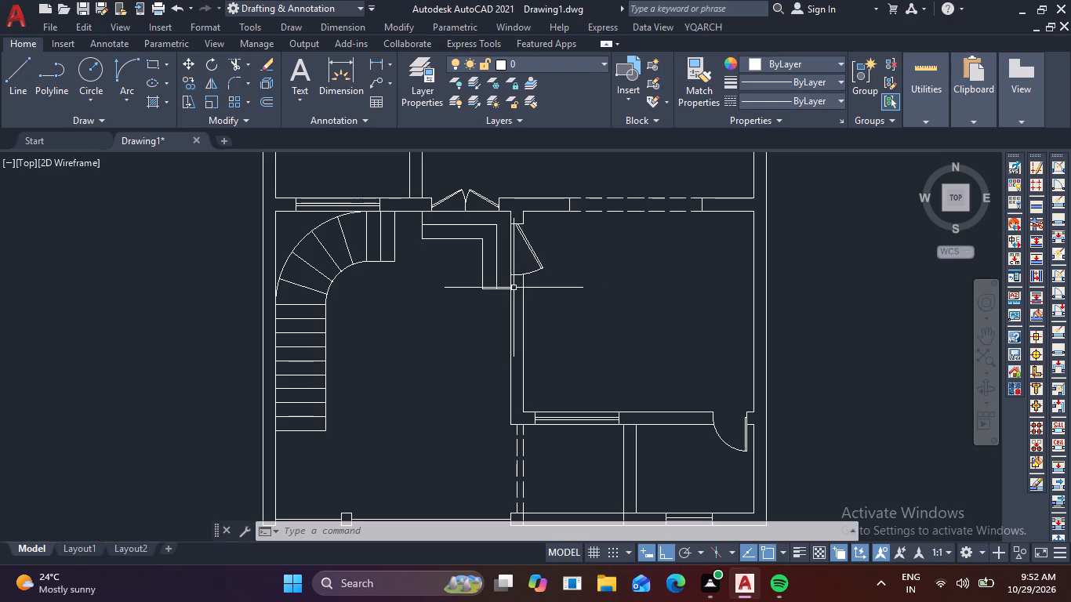
key("r")
key("e")
type("c")
key("space")
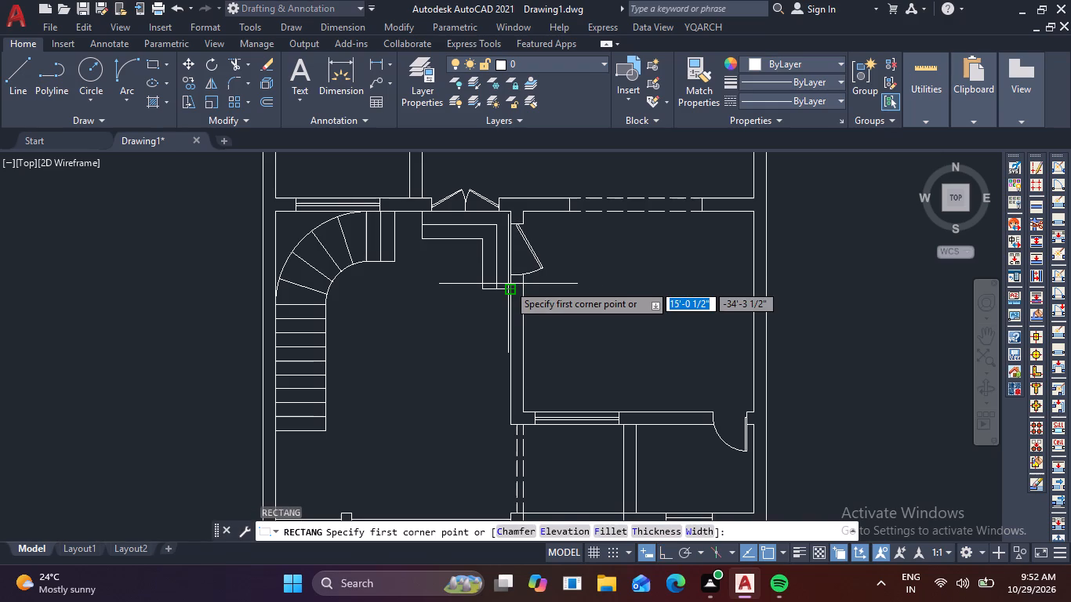
scroll(521, 281, "up", 3)
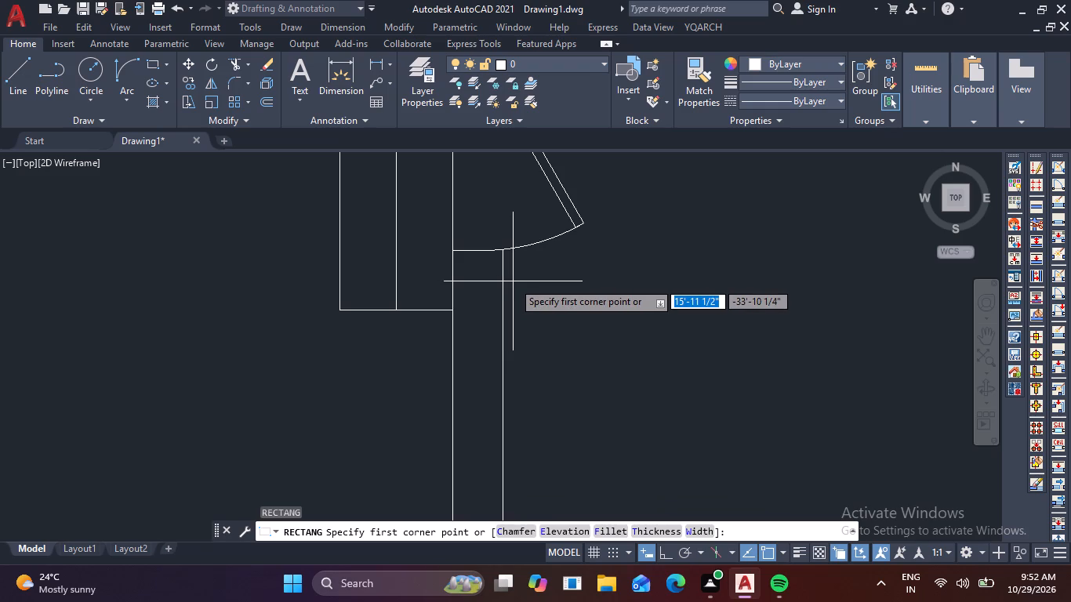
left_click(511, 281)
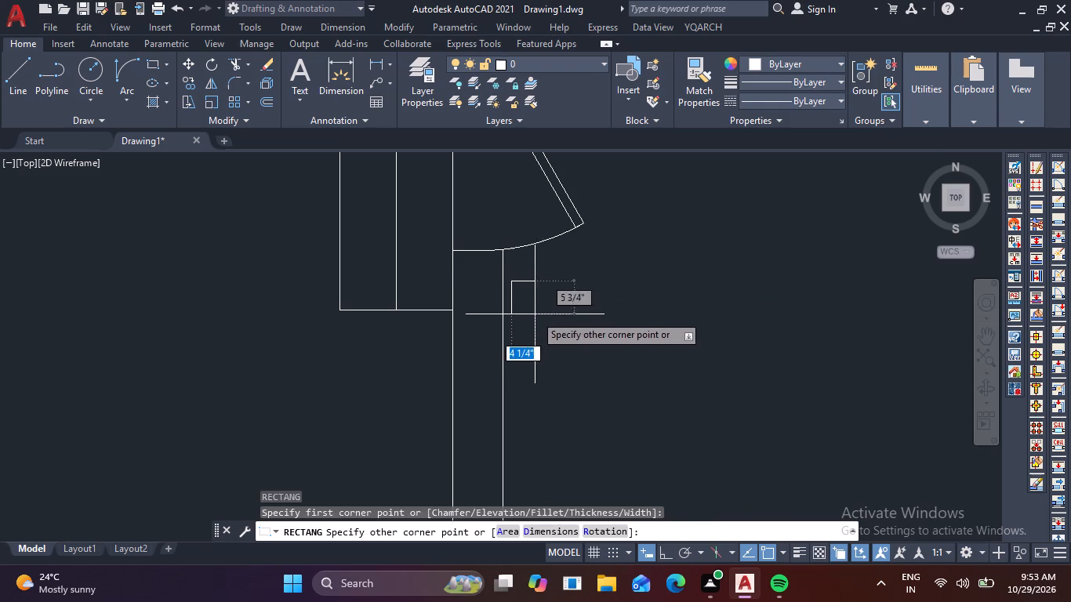
scroll(535, 318, "down", 3)
middle_click_drag(538, 332, 462, 223)
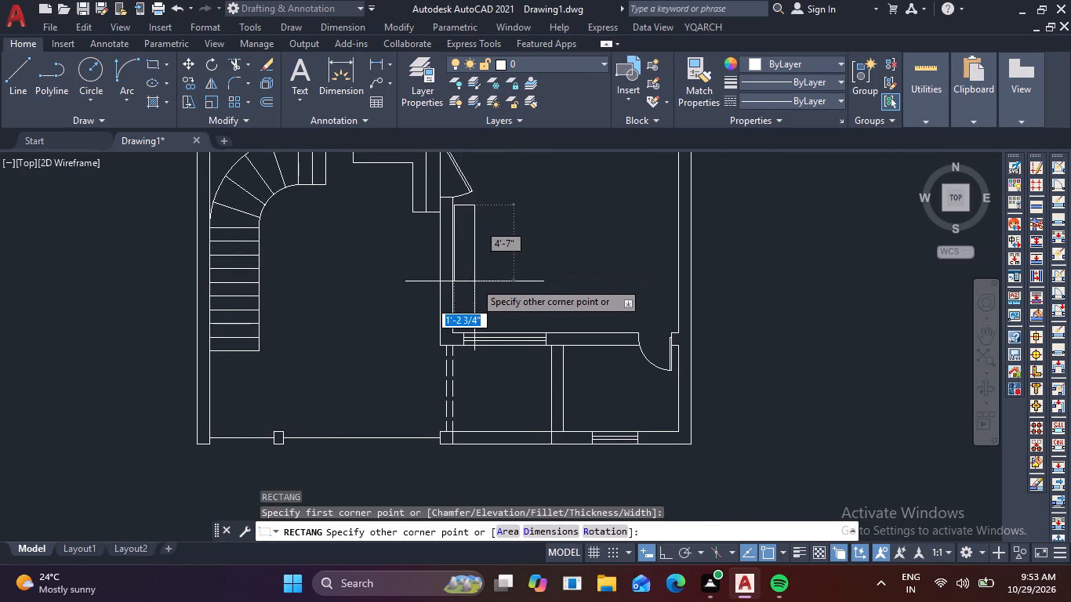
scroll(456, 308, "up", 1)
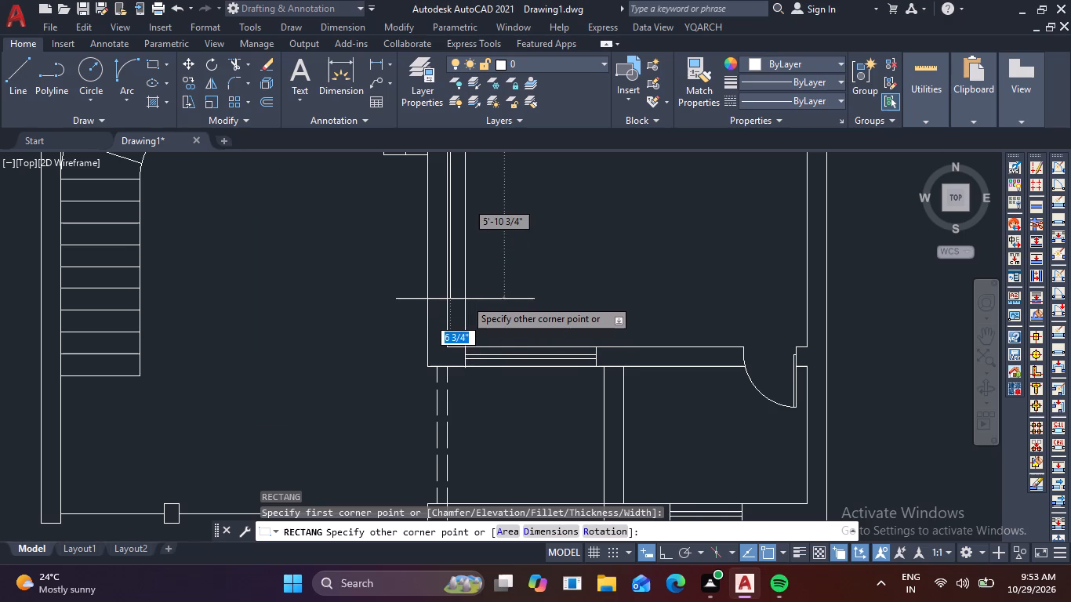
left_click(465, 299)
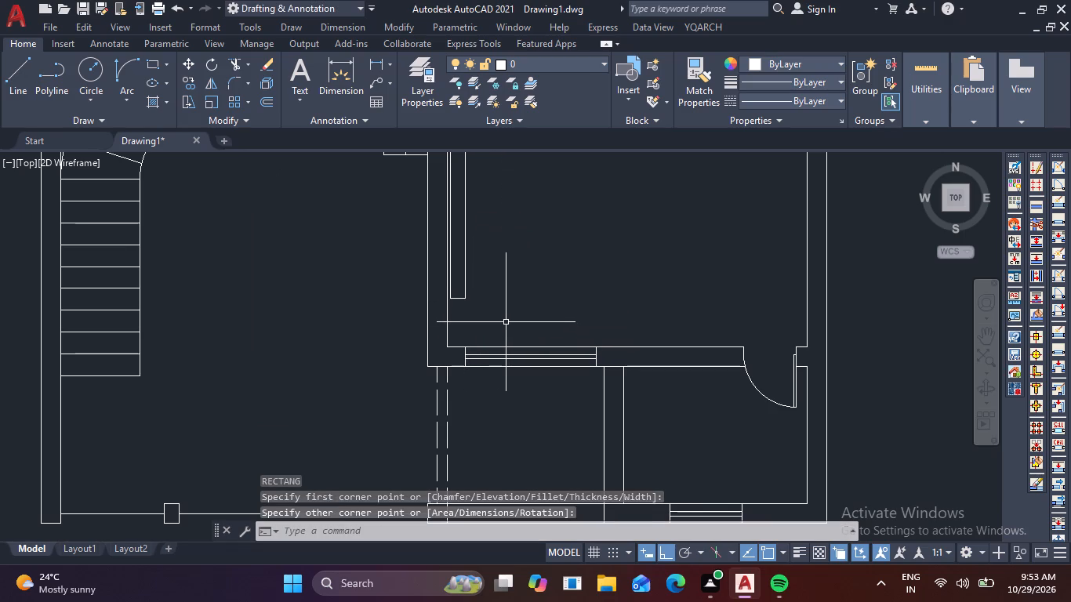
Draw a horizontal rectangle, about 9'-4 3/4" by 7 1/2", along the same room's bottom wall, ending near the lower door opening.
key("space")
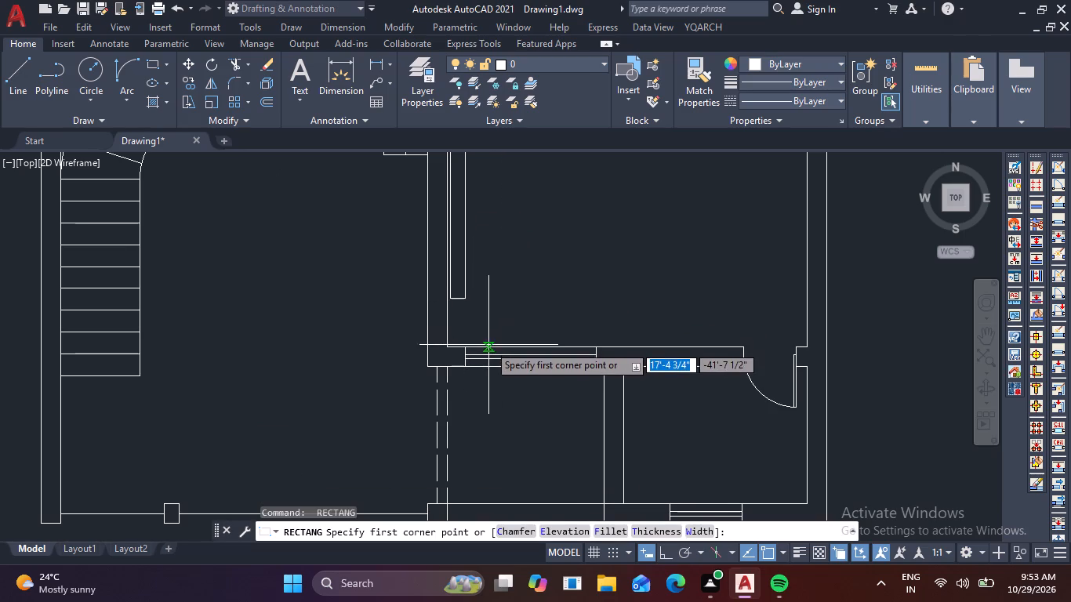
scroll(489, 345, "up", 2)
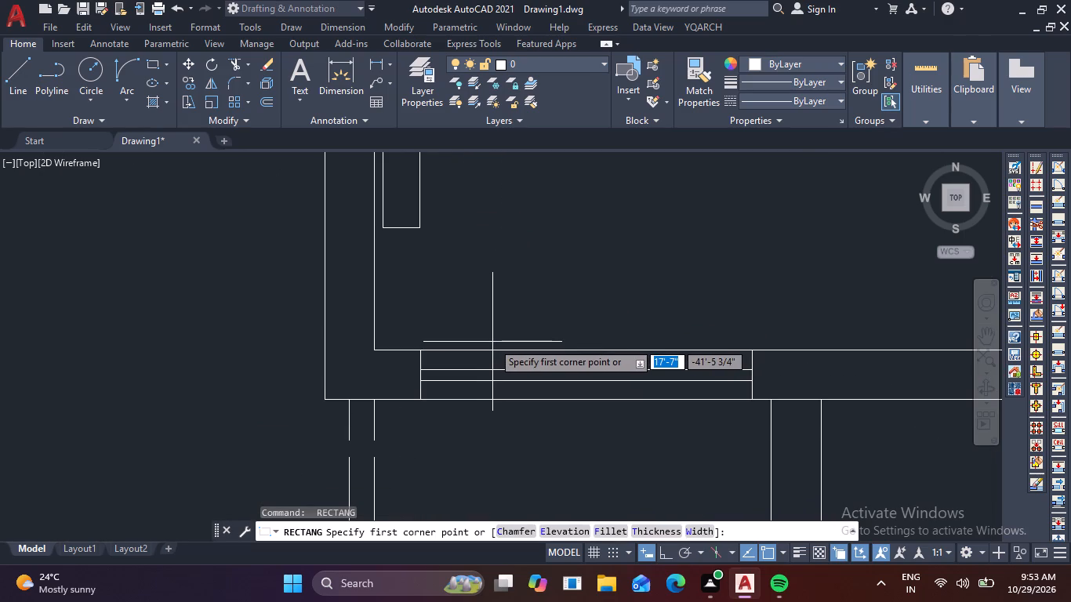
left_click(492, 342)
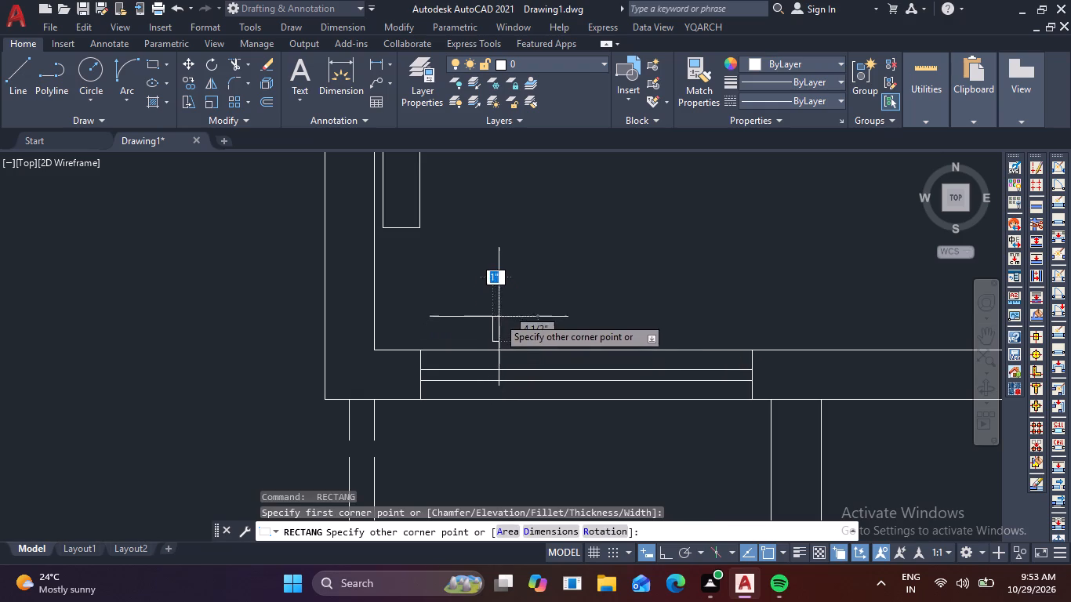
middle_click_drag(871, 301, 488, 292)
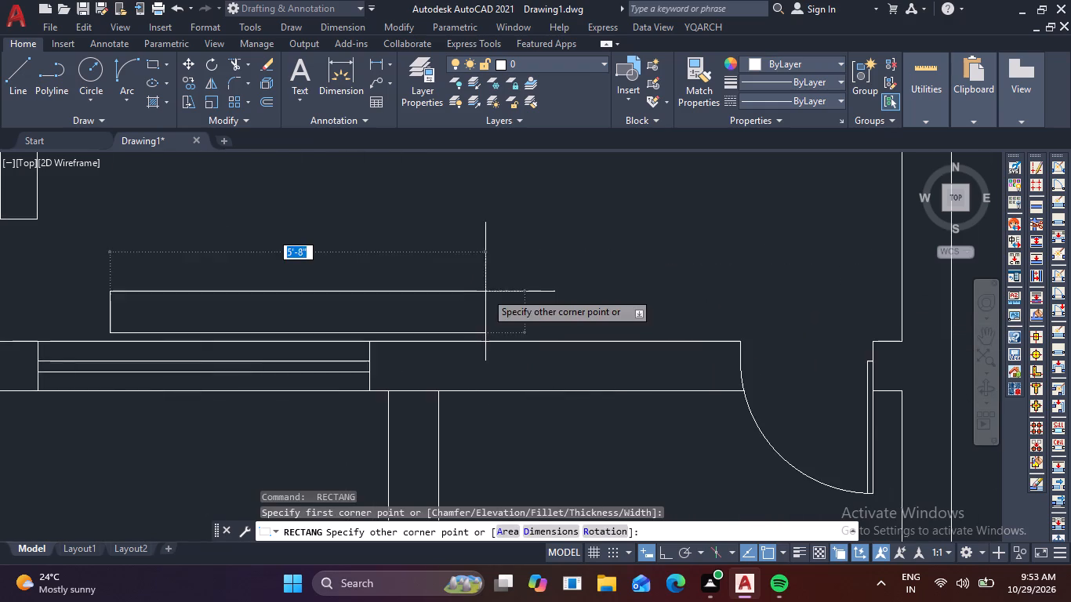
scroll(487, 292, "down", 2)
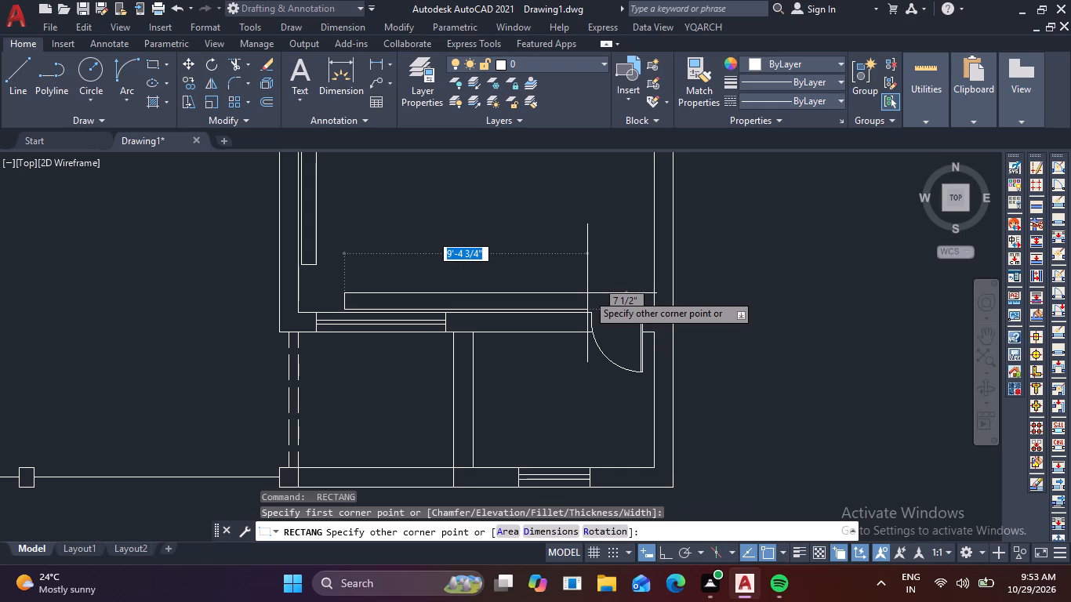
left_click(587, 293)
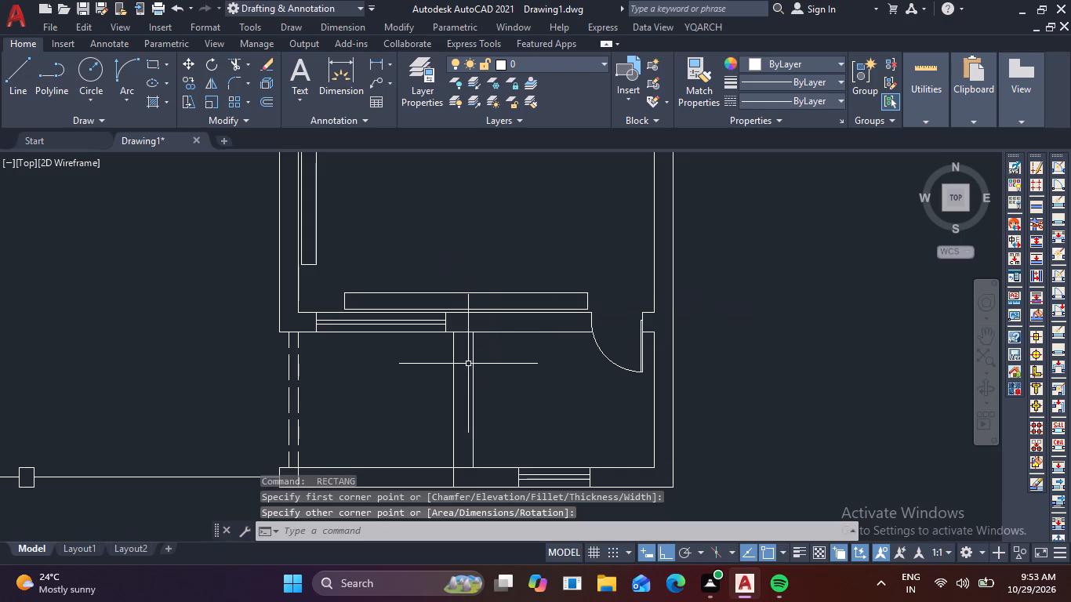
Draw the inner corner arc from the horizontal rectangle's upper-left corner to the vertical rectangle's lower-right corner, tangent to the horizontal edge.
left_click(136, 66)
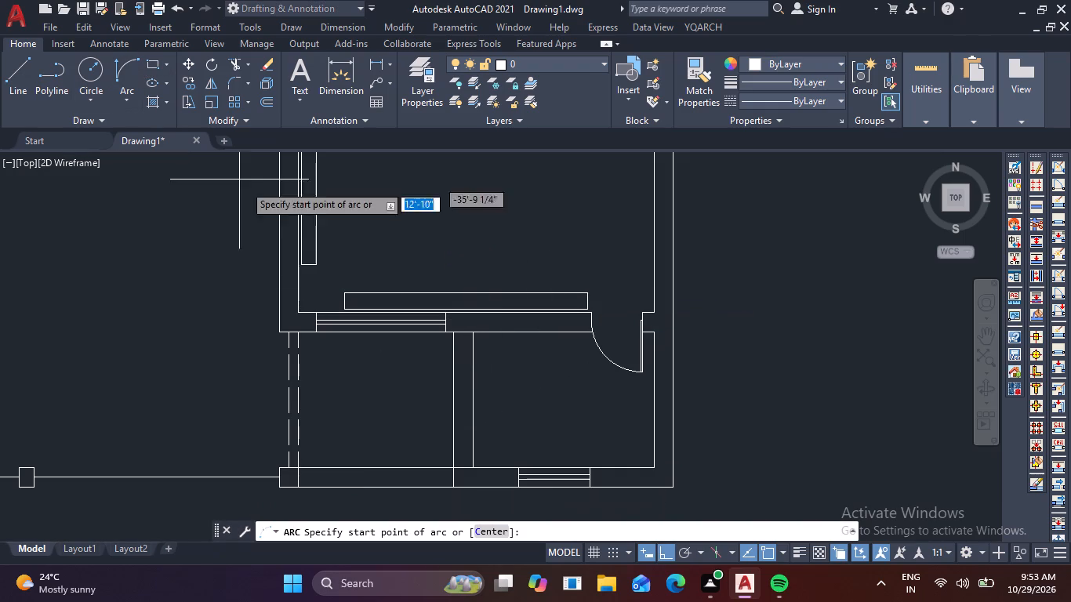
left_click(345, 294)
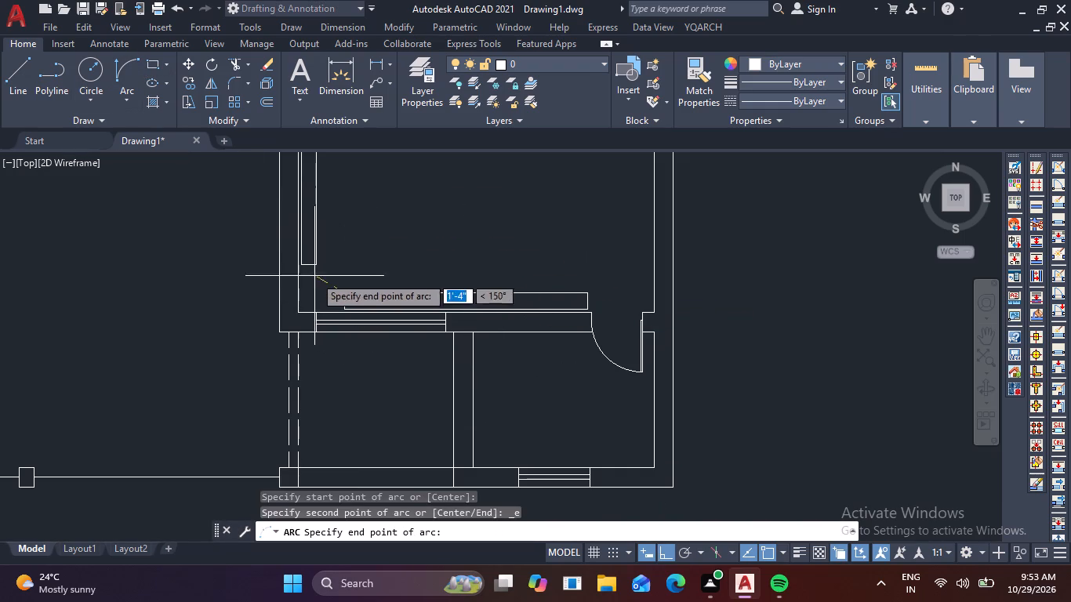
left_click(317, 266)
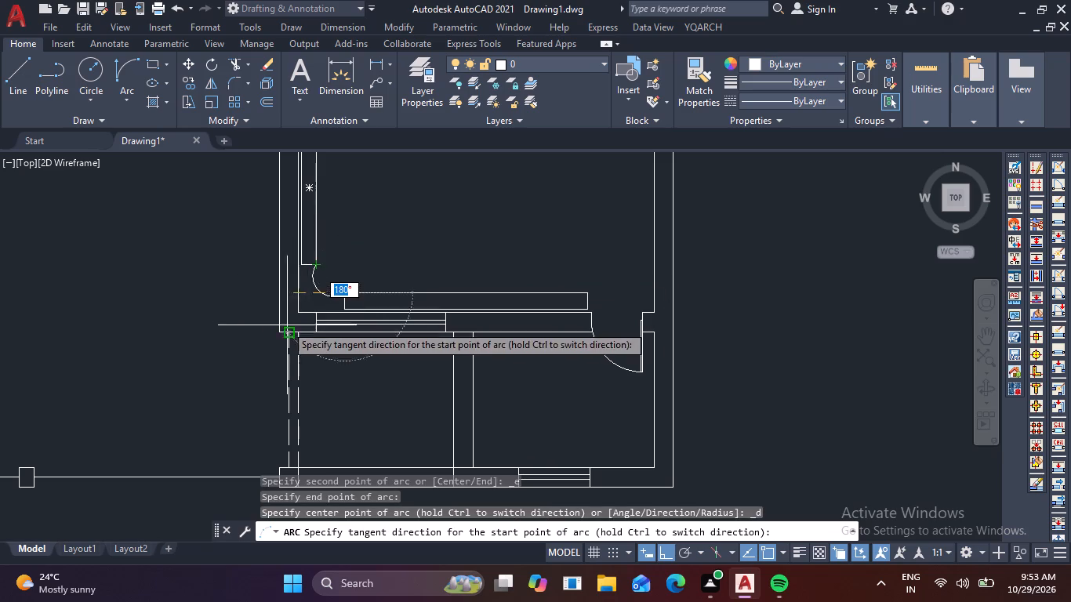
left_click(222, 296)
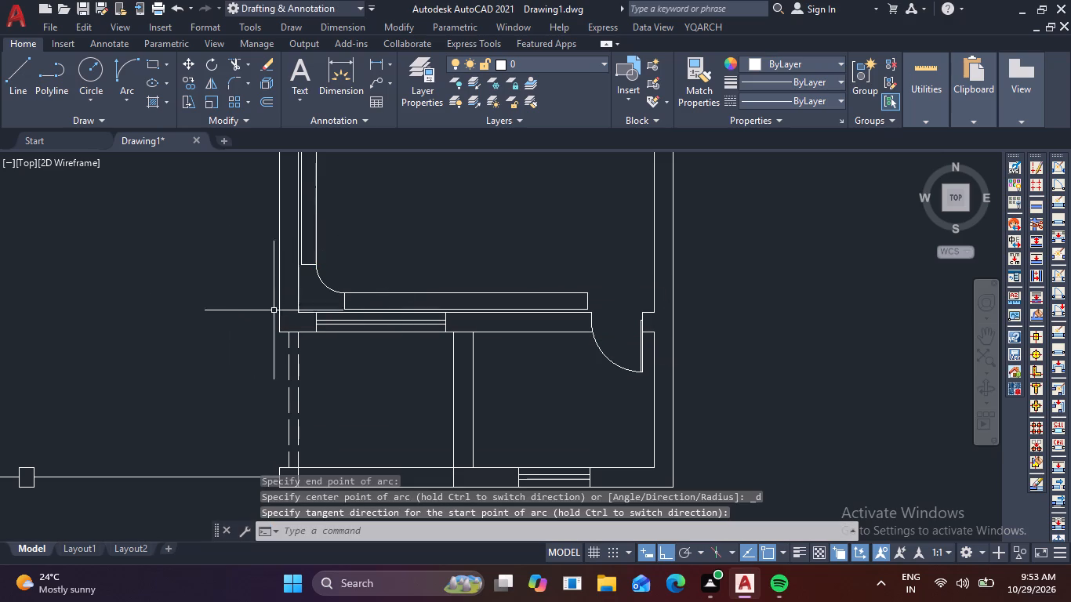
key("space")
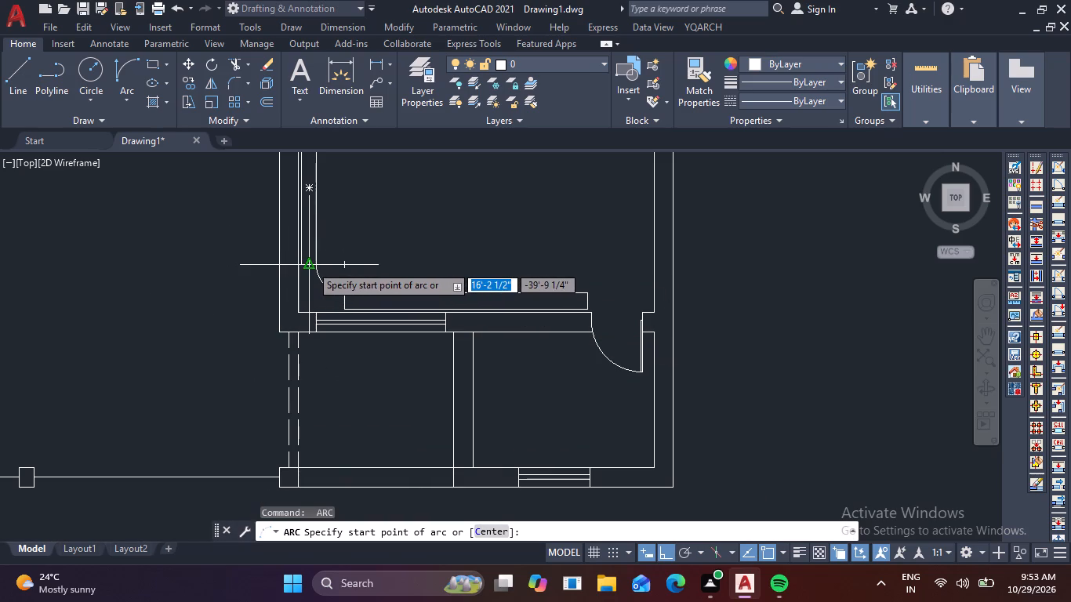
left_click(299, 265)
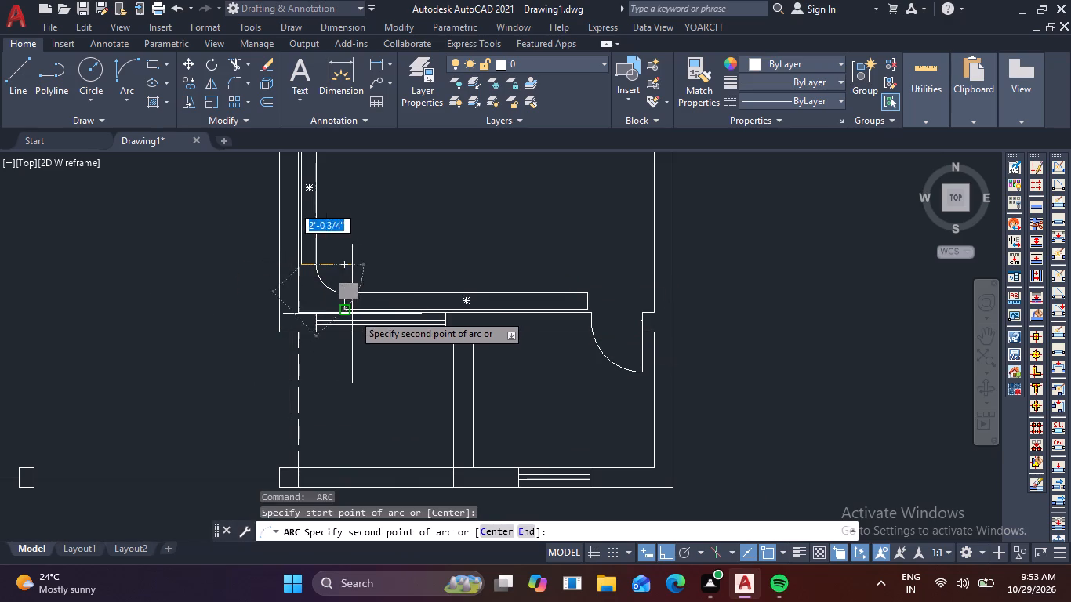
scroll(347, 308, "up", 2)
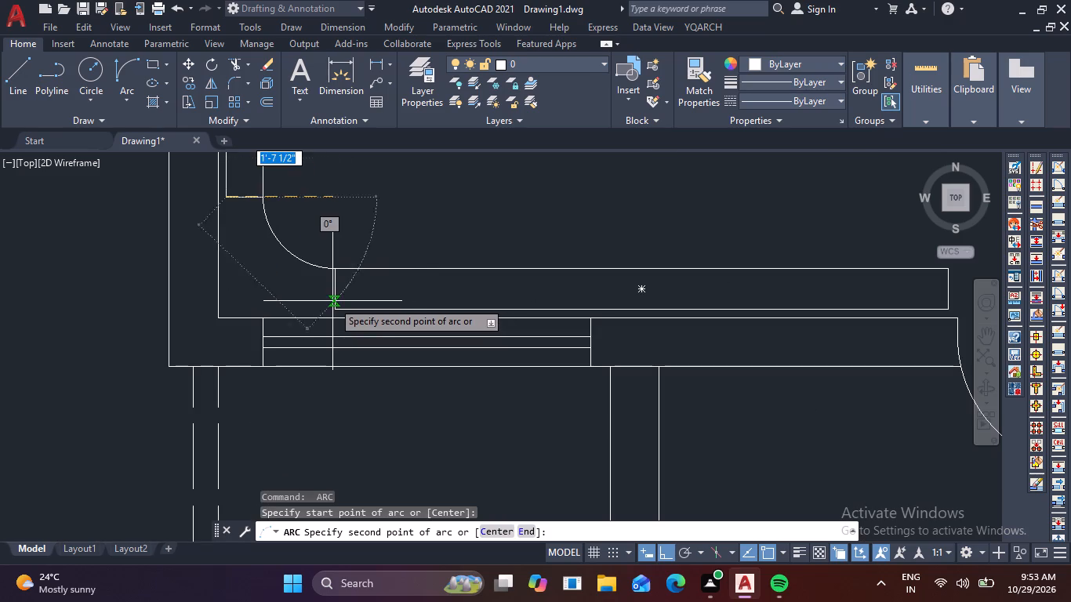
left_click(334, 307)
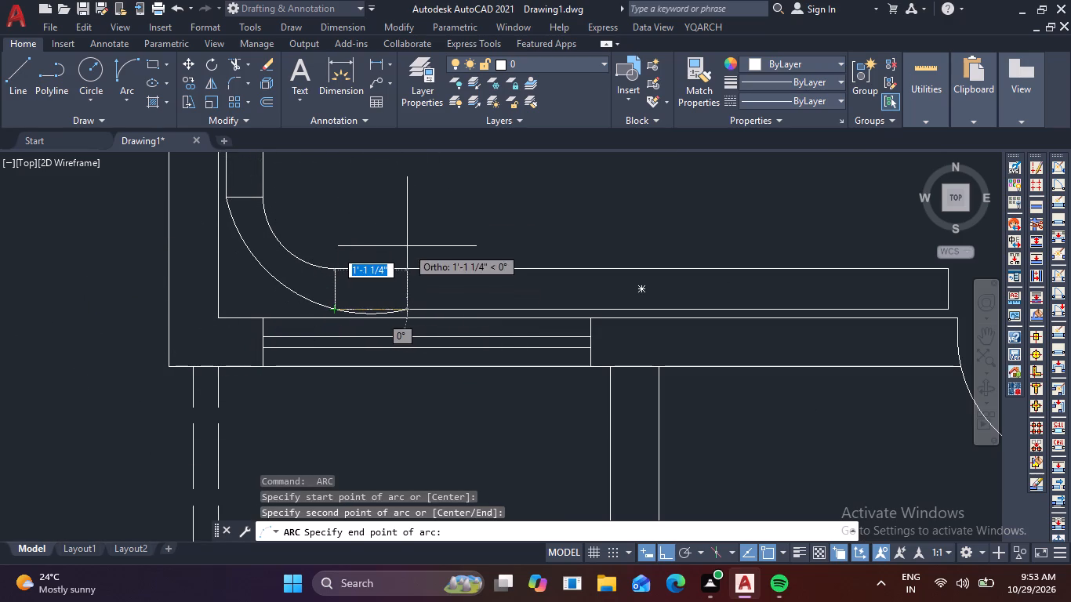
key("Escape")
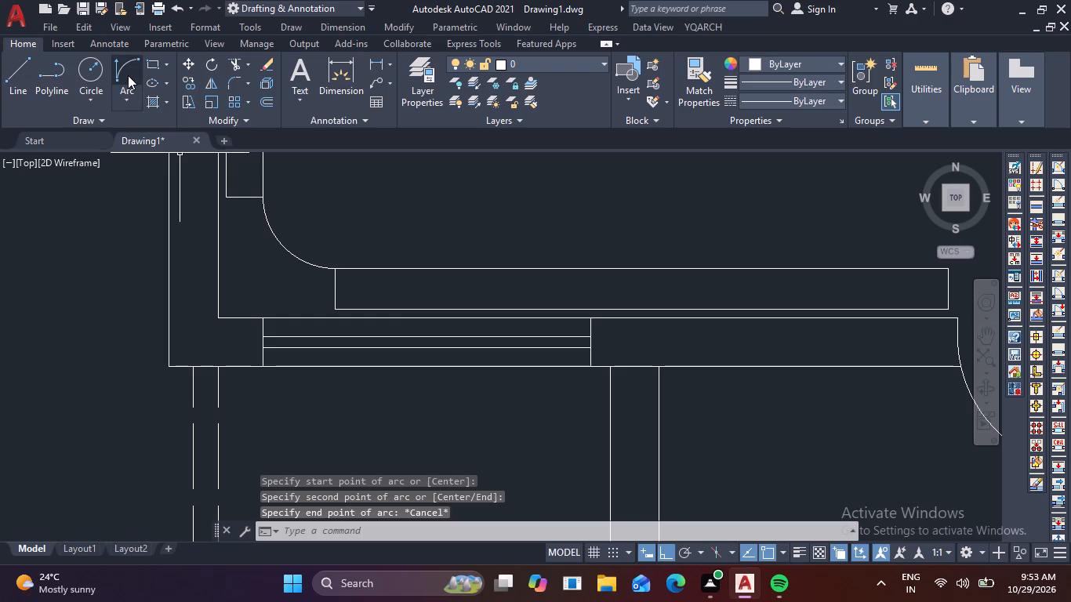
Draw the outer corner arc from the vertical rectangle's lower-left corner to the horizontal rectangle's lower-left corner, starting tangent straight down.
left_click(128, 75)
left_click(226, 203)
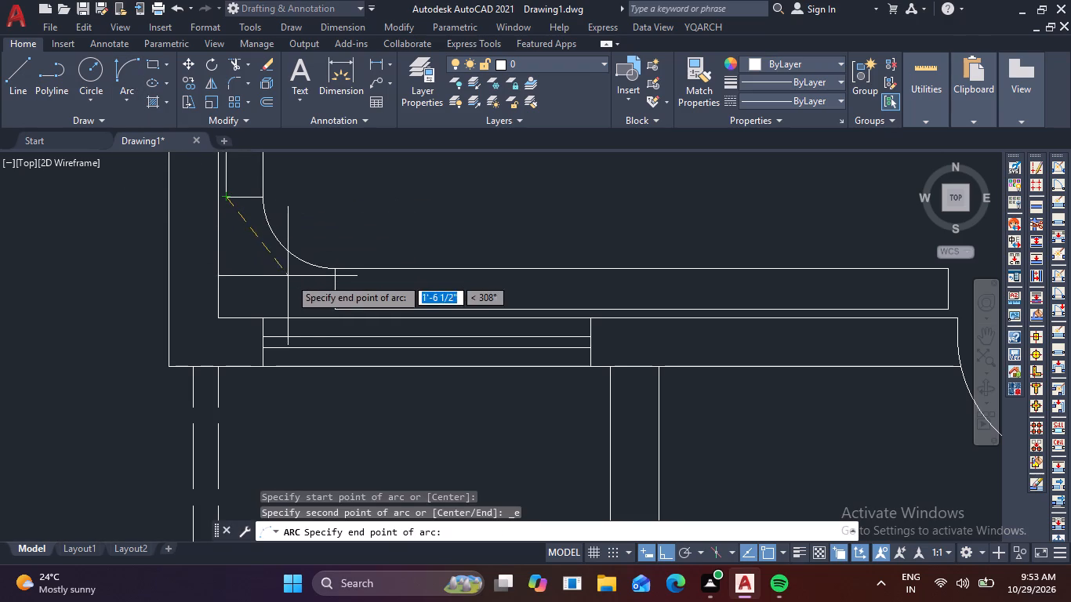
left_click(339, 309)
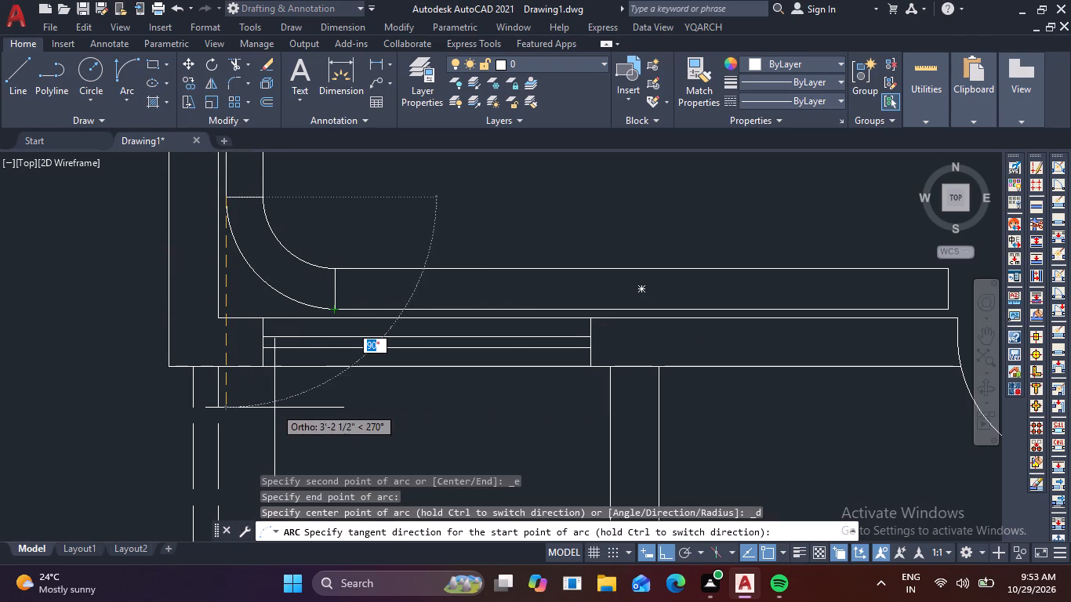
left_click(275, 410)
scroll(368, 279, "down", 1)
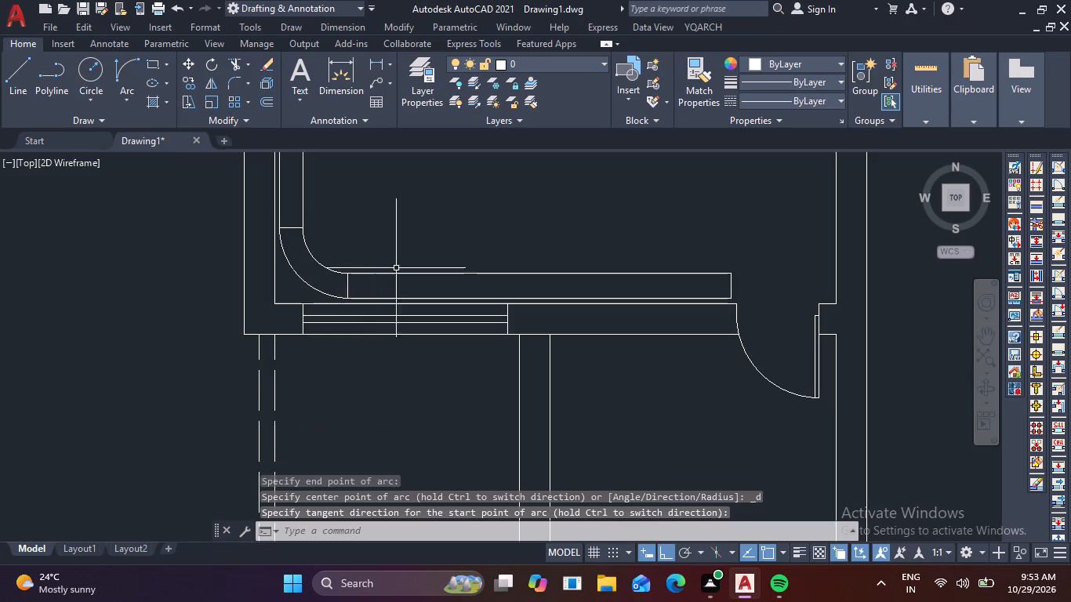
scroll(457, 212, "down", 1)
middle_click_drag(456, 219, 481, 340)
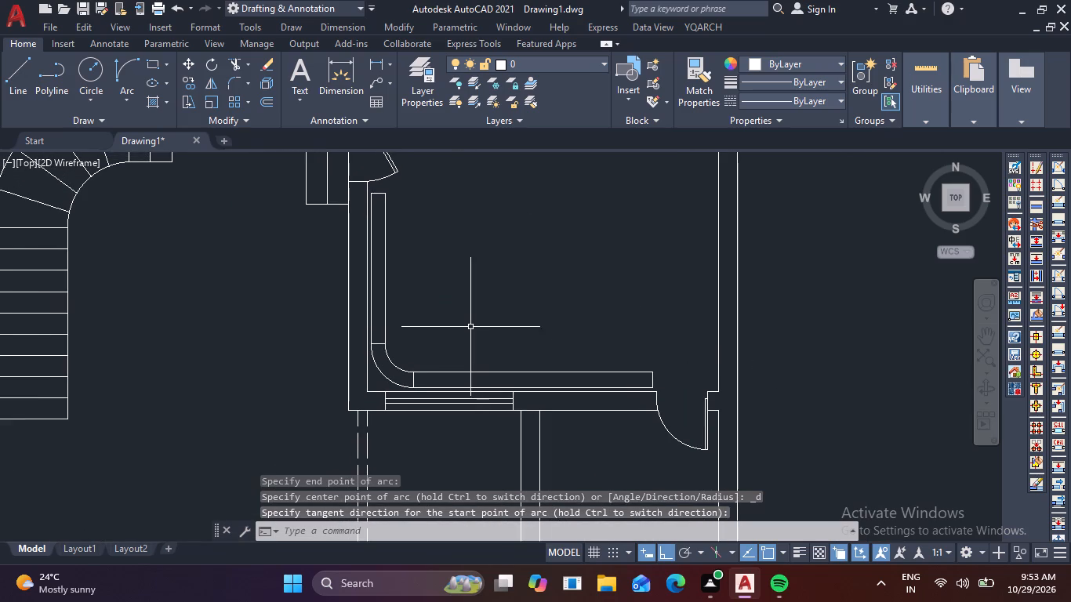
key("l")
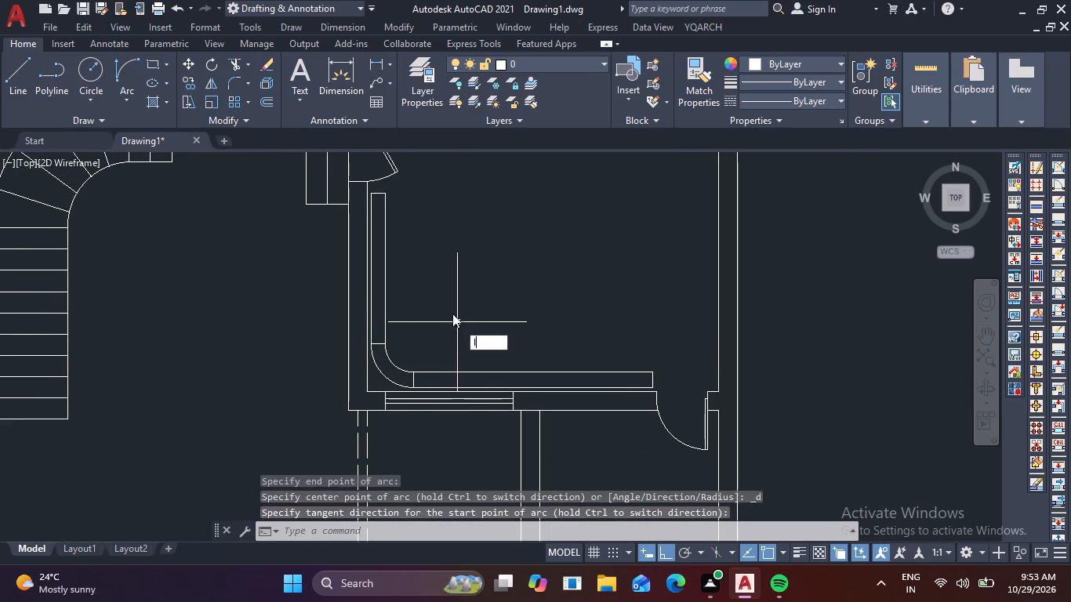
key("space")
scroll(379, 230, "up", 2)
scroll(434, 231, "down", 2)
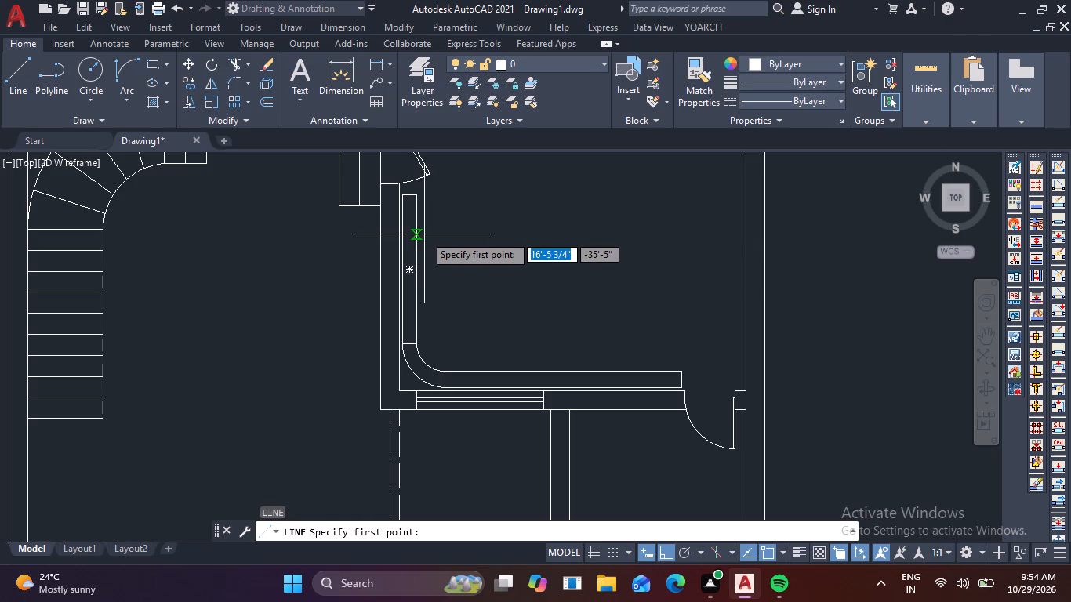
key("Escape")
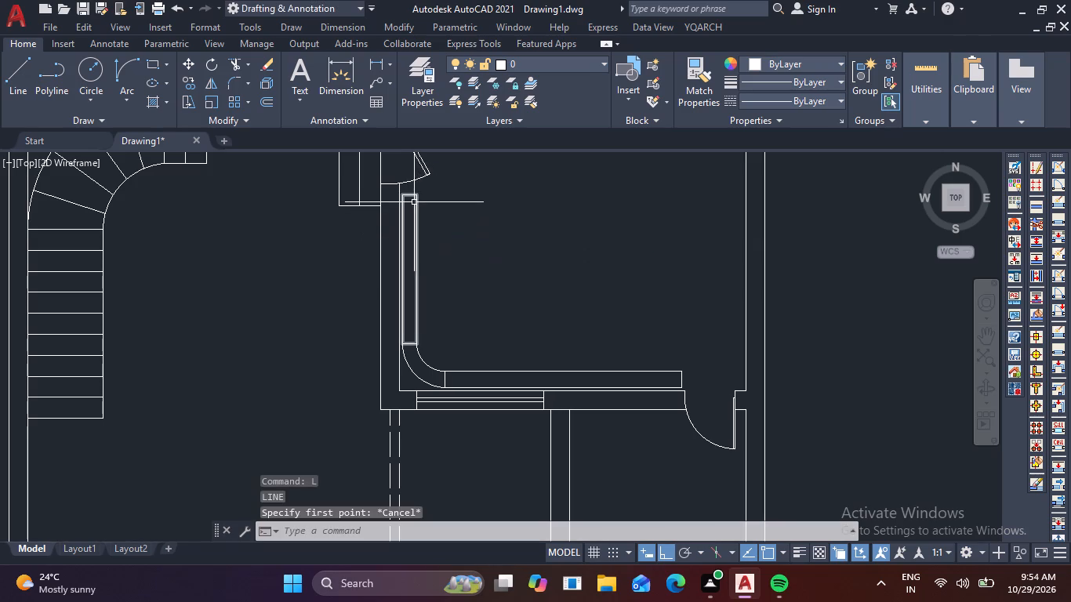
Explode the narrow vertical rectangle along the room's left wall into separate lines.
left_click(417, 201)
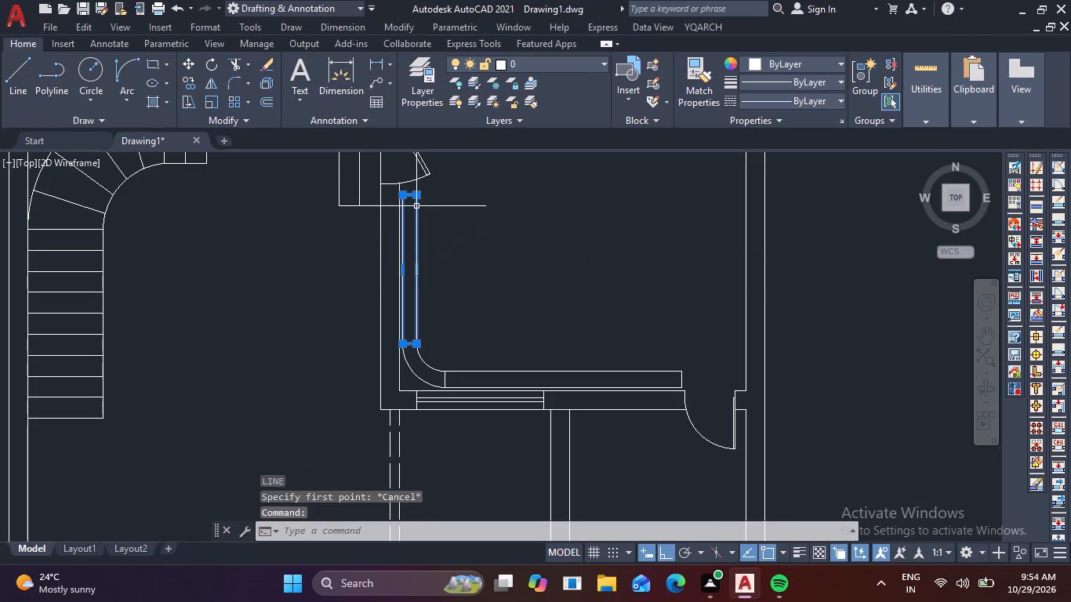
key("c")
key("BackSpace")
type("x")
key("space")
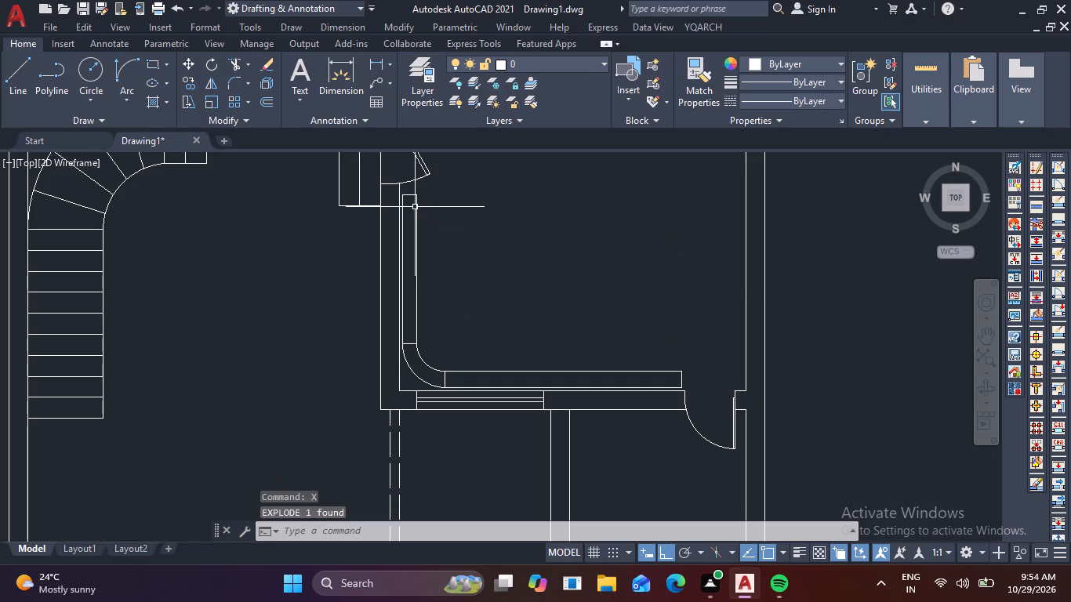
Copy the vertical strip's top end line down to its lower end as a fitted array of 4 items, dividing it into equal sections.
scroll(412, 201, "up", 2)
left_click(408, 189)
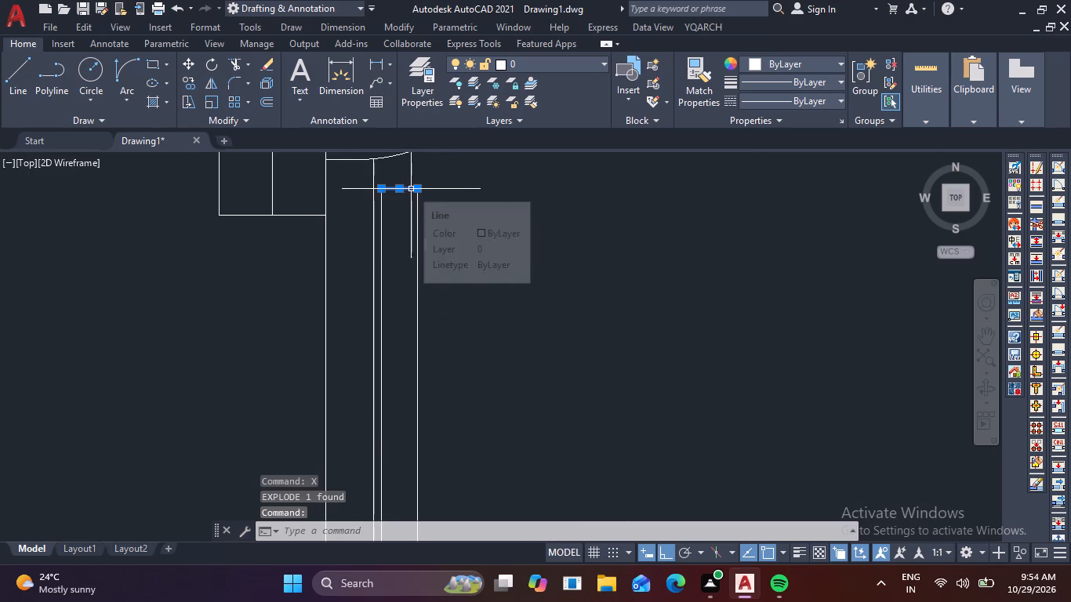
type("co")
key("space")
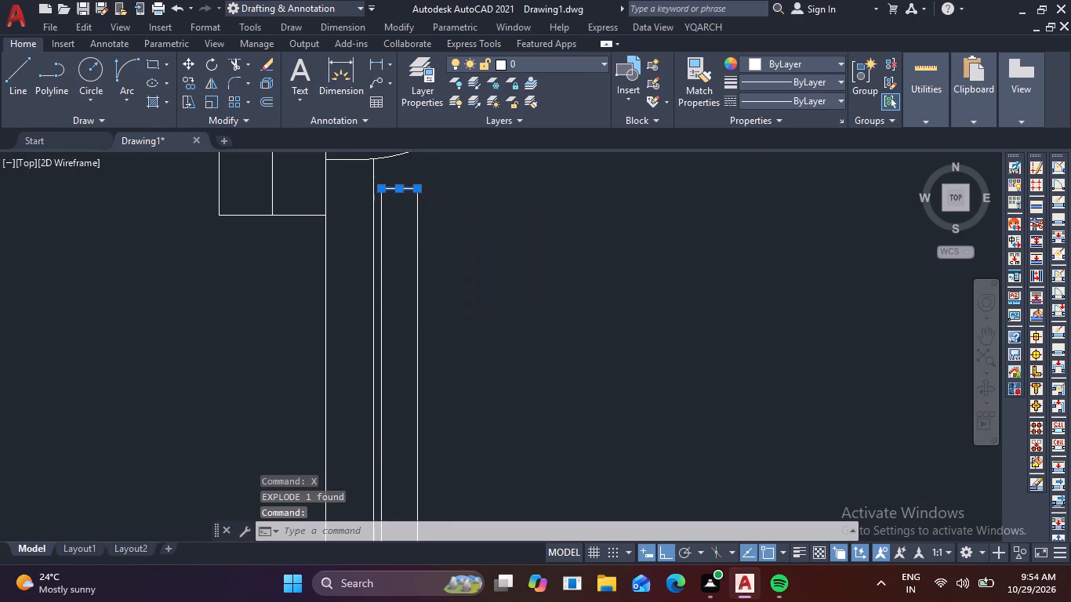
left_click(417, 189)
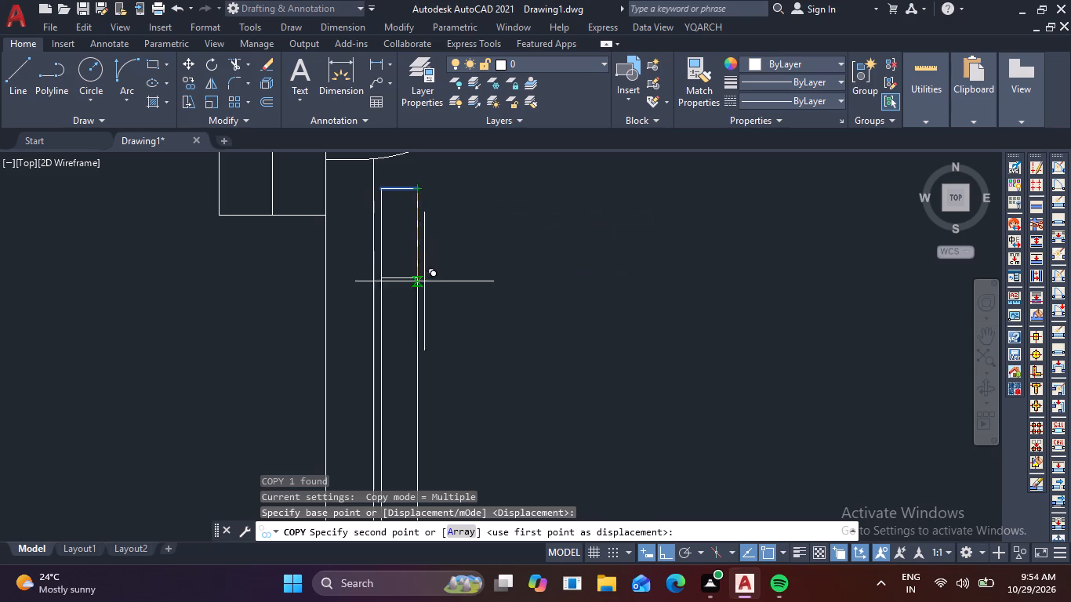
left_click(469, 533)
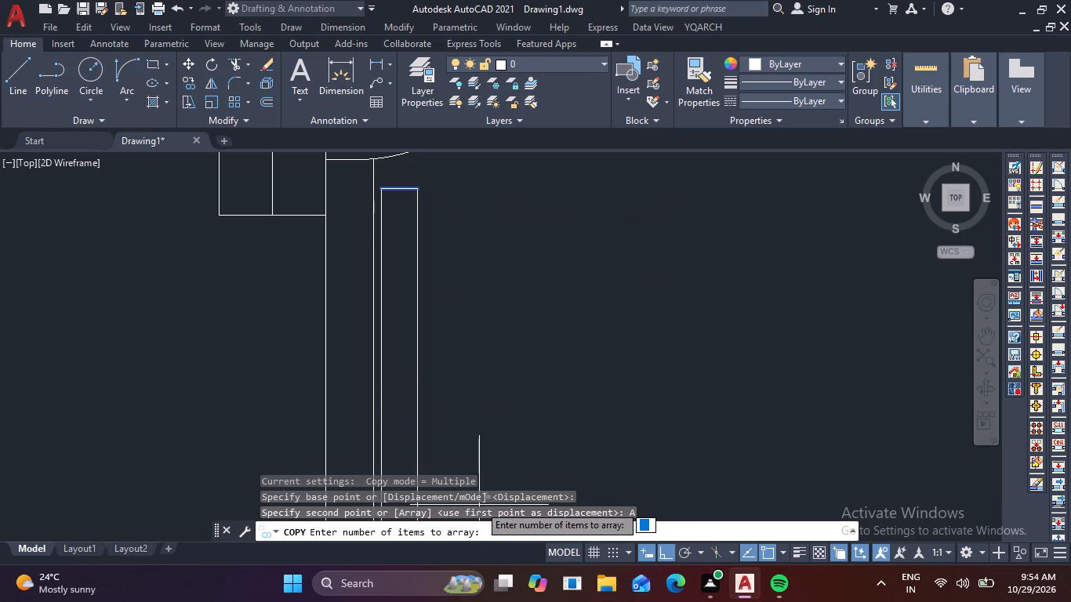
key("4")
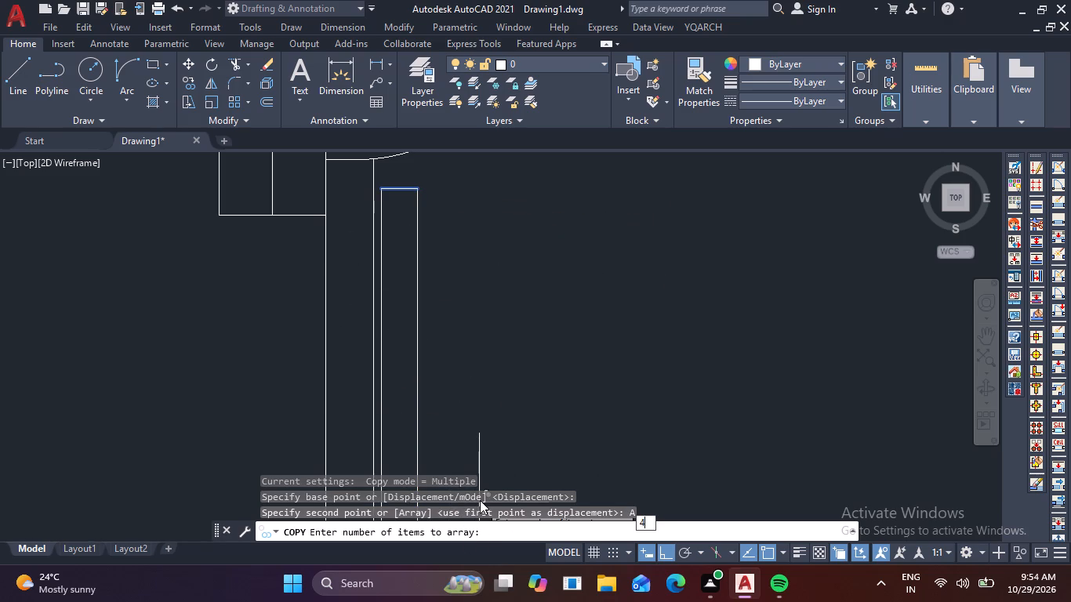
key("space")
scroll(477, 419, "down", 2)
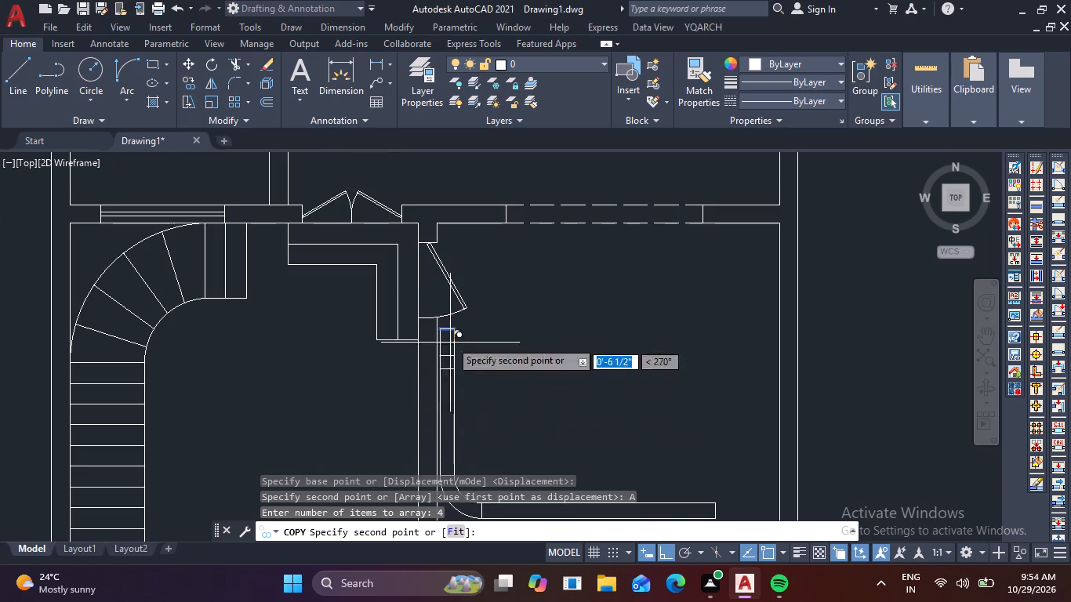
middle_click_drag(452, 303, 452, 293)
middle_click_drag(448, 433, 465, 352)
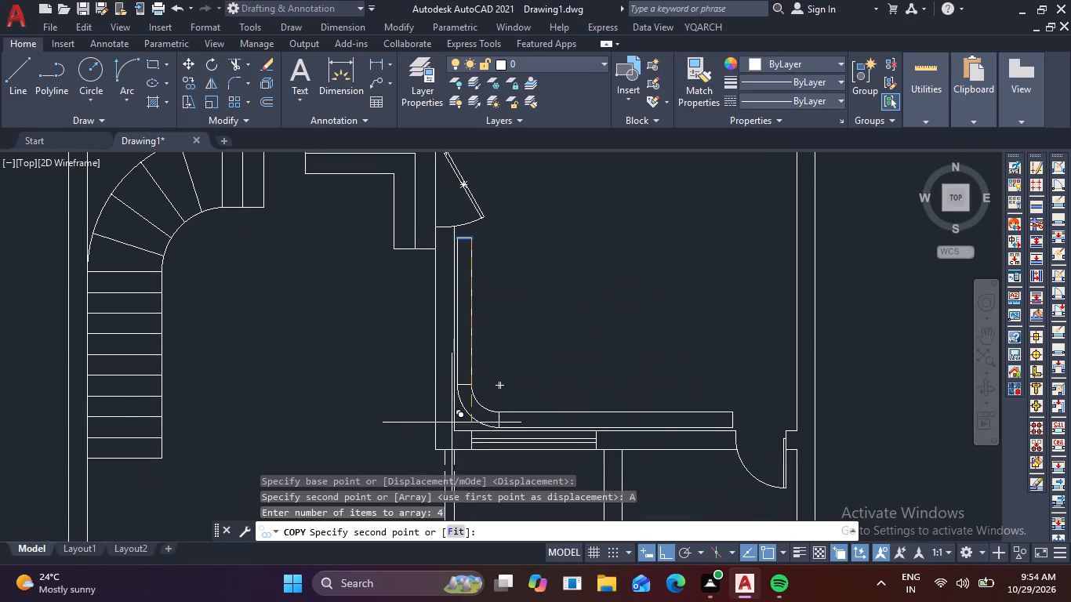
left_click(456, 529)
scroll(484, 416, "up", 2)
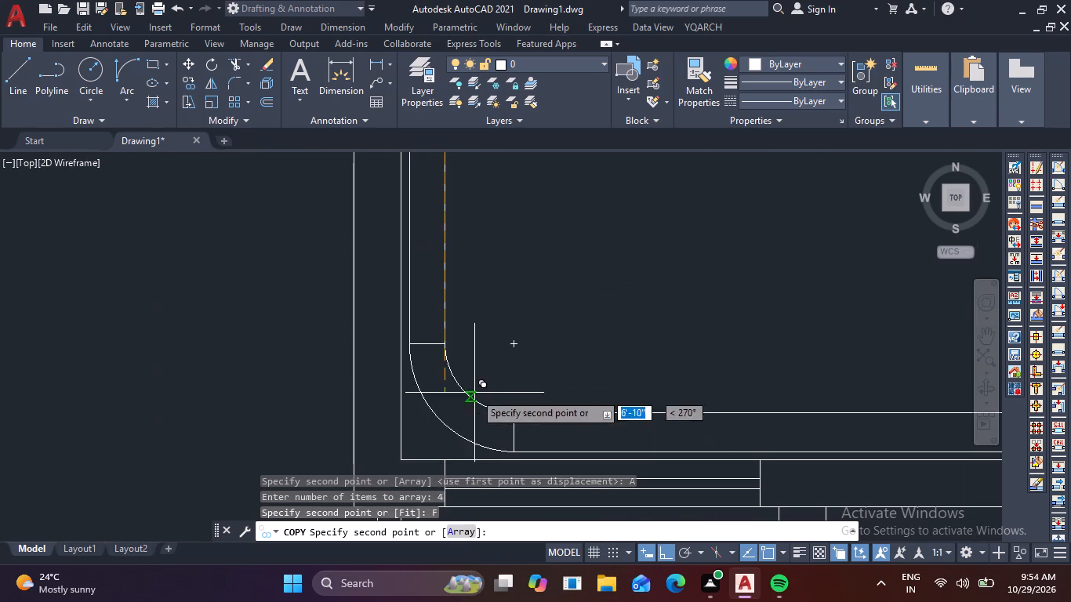
left_click(441, 345)
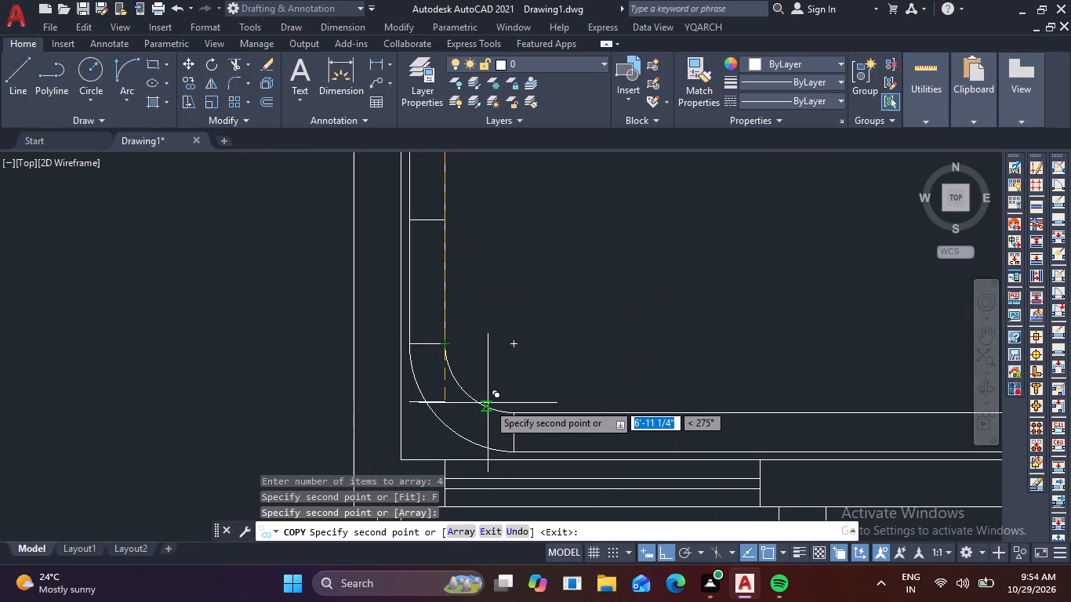
key("Escape")
Explode the horizontal rectangle along the room's bottom wall into separate lines.
scroll(504, 359, "down", 2)
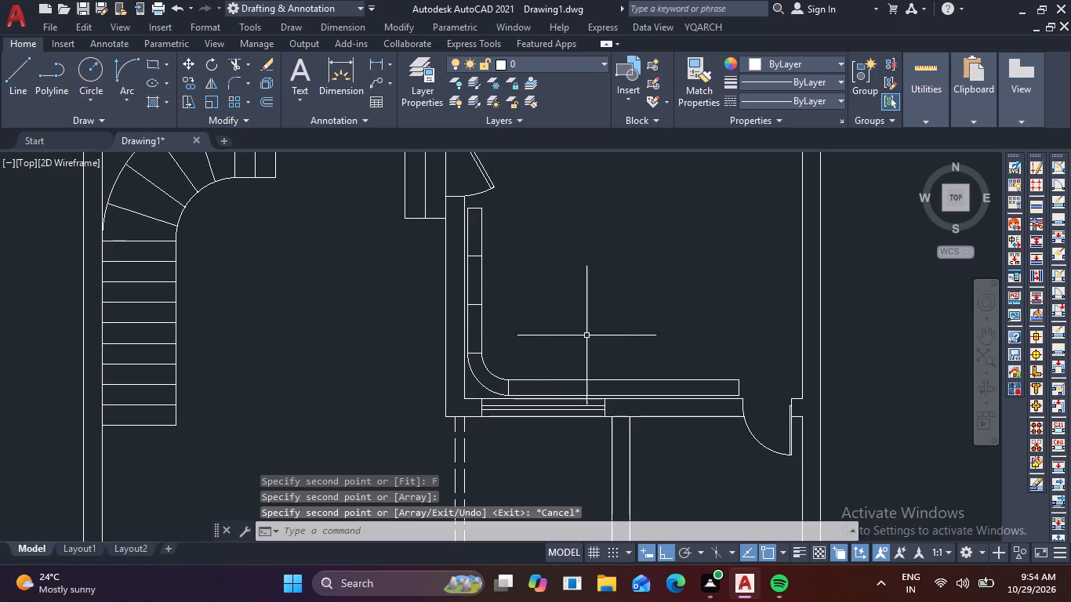
middle_click_drag(604, 338, 540, 308)
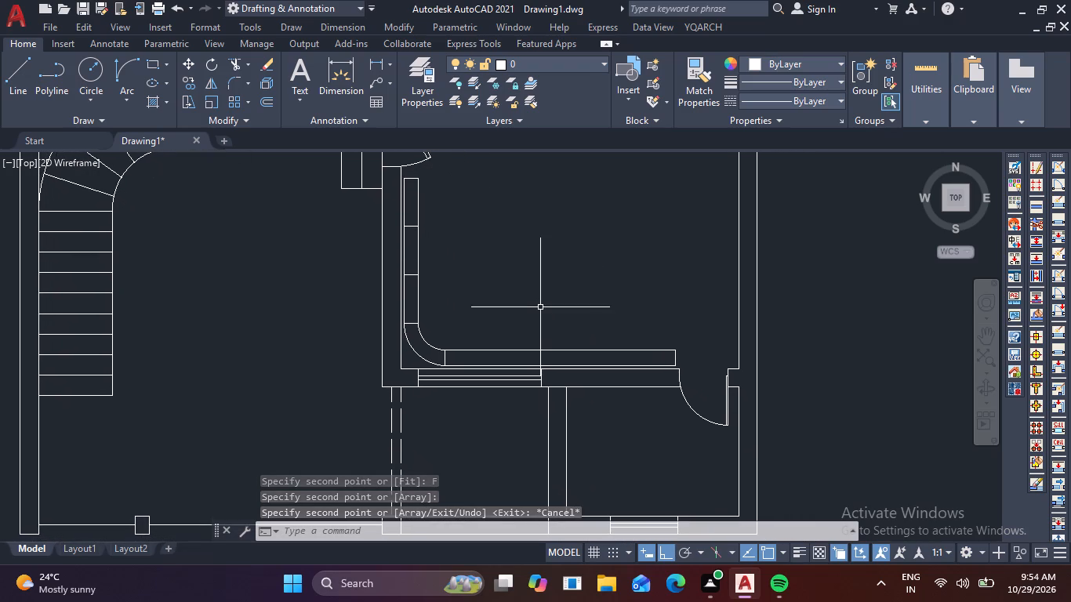
middle_click_drag(609, 346, 611, 346)
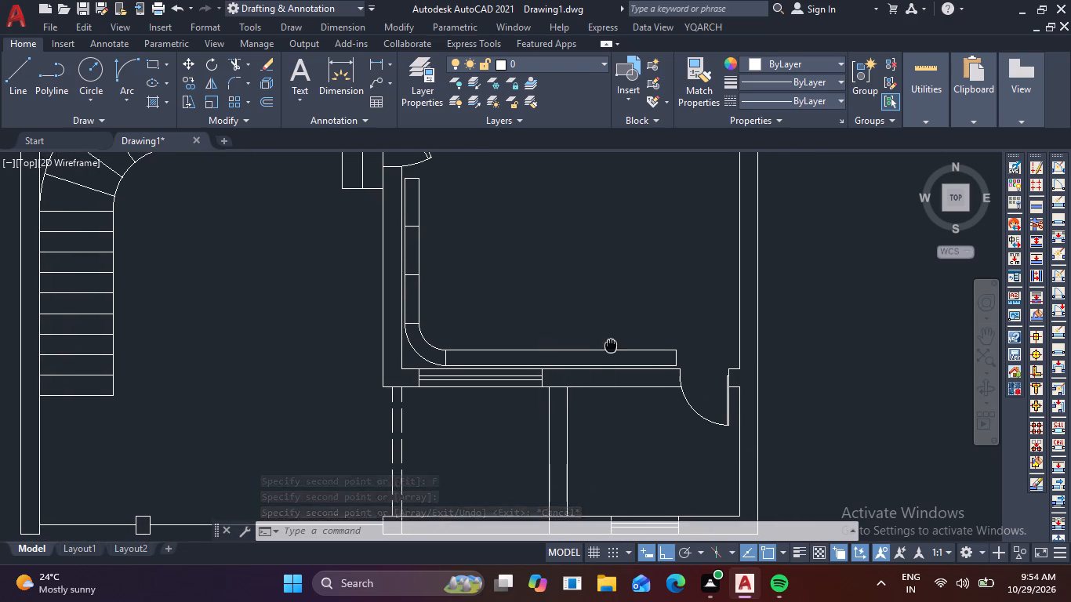
middle_click_drag(611, 346, 561, 309)
scroll(630, 321, "up", 2)
left_click(618, 320)
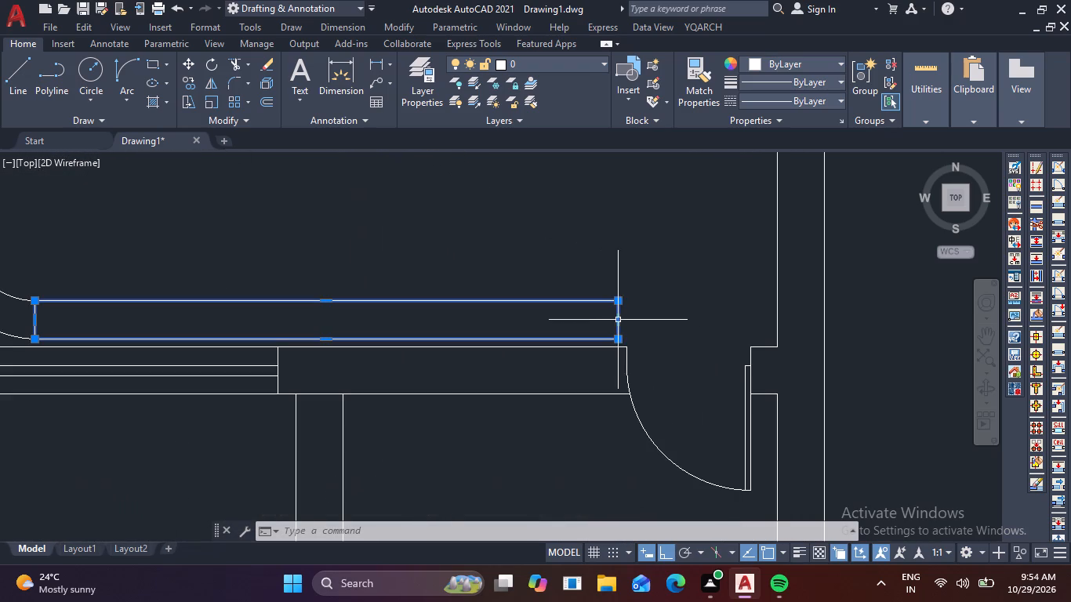
type("x")
key("space")
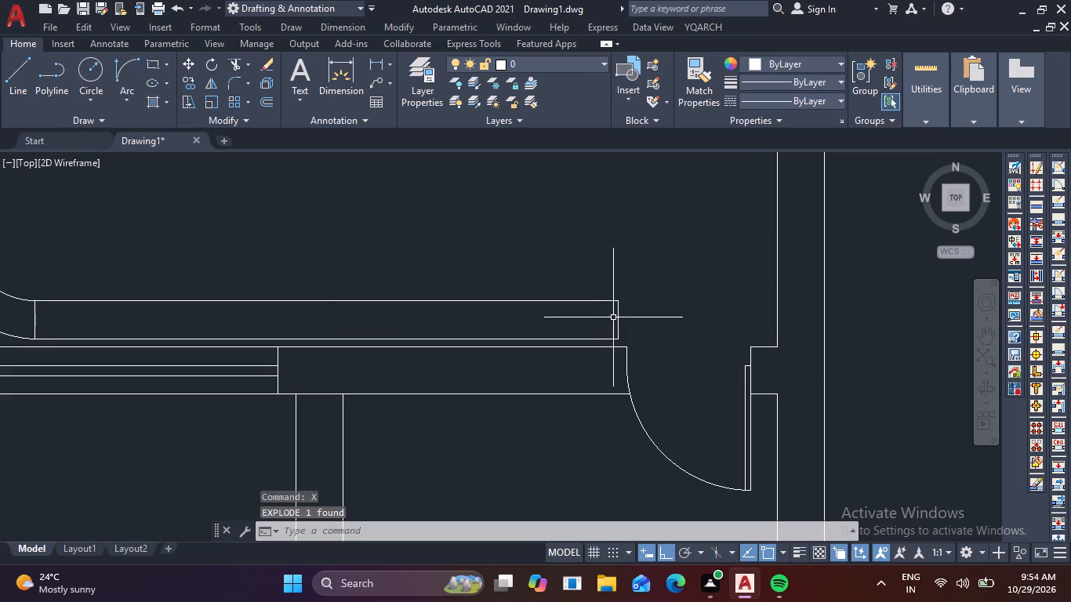
Copy the horizontal strip's end line near the door to the strip's curved-corner end as a fitted array of 5 items.
double_click(627, 317)
left_click(610, 318)
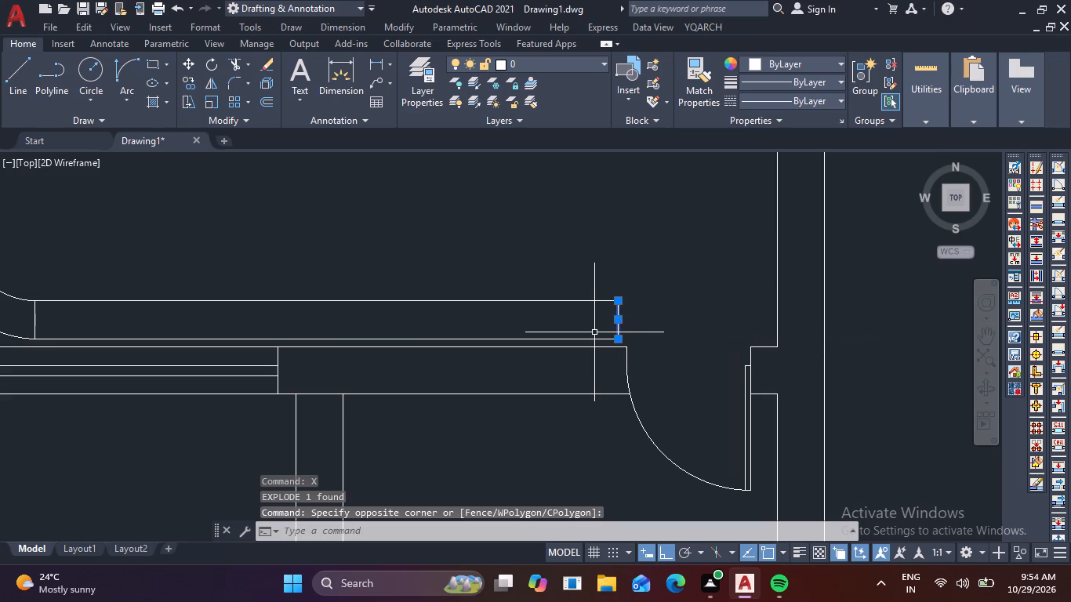
type("co")
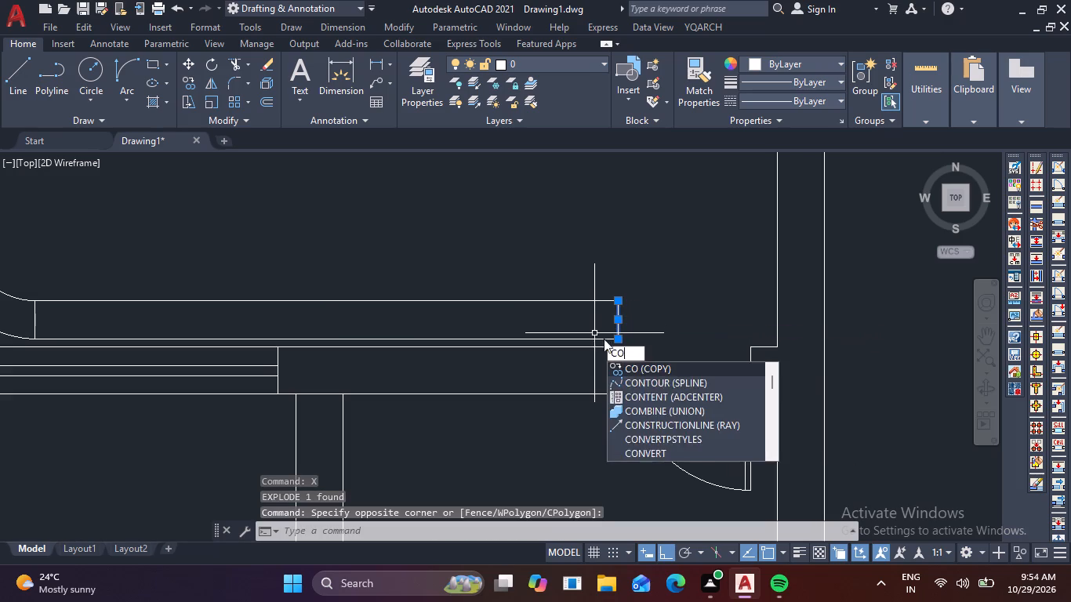
key("space")
left_click(619, 303)
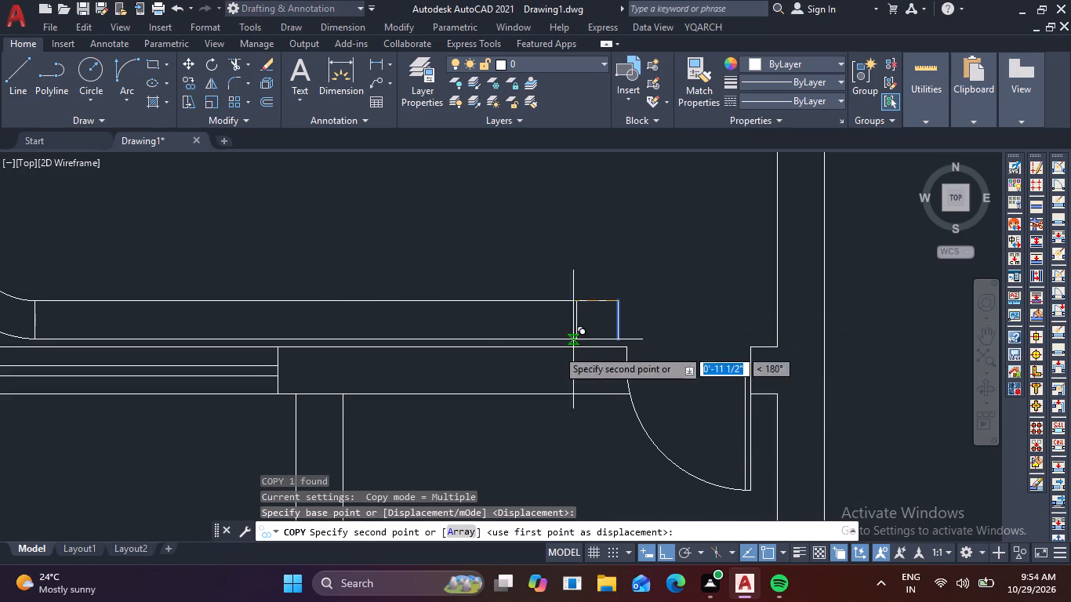
left_click(458, 534)
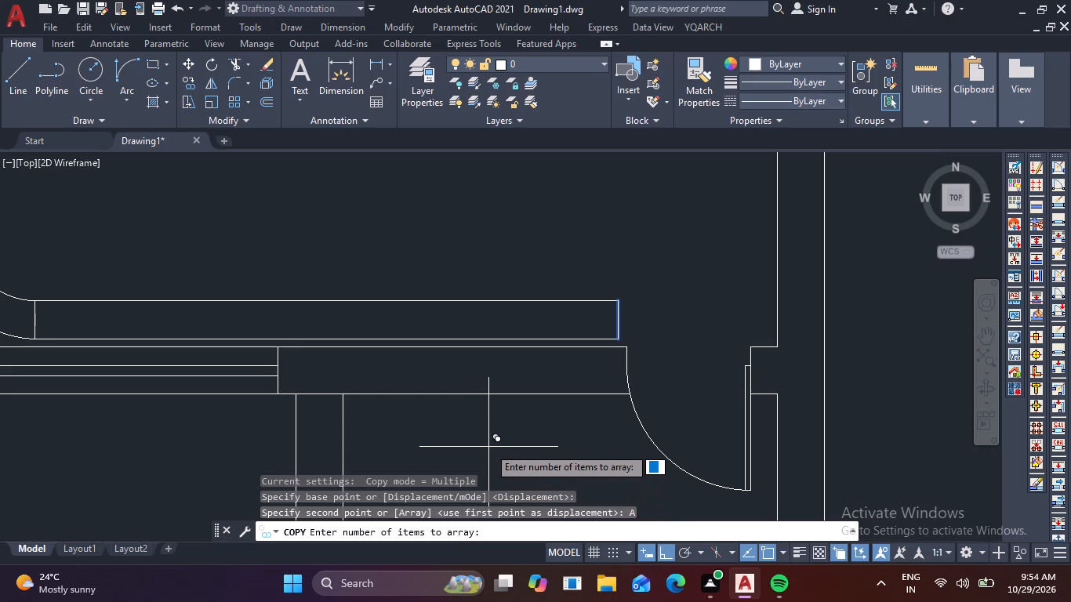
type("5")
key("space")
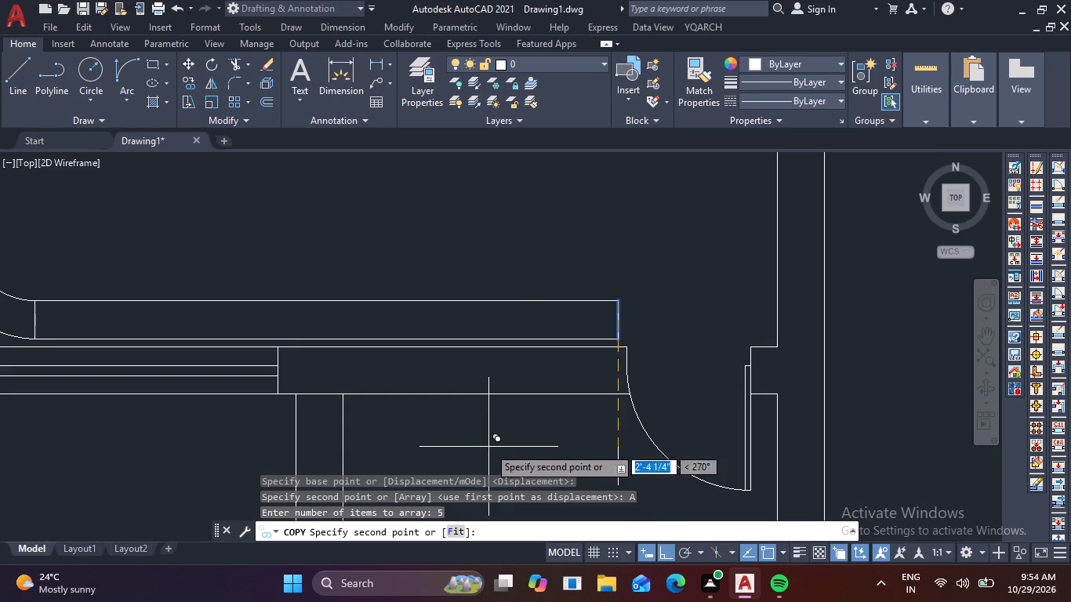
left_click(459, 532)
scroll(406, 410, "down", 2)
middle_click_drag(409, 407, 594, 406)
scroll(459, 371, "up", 1)
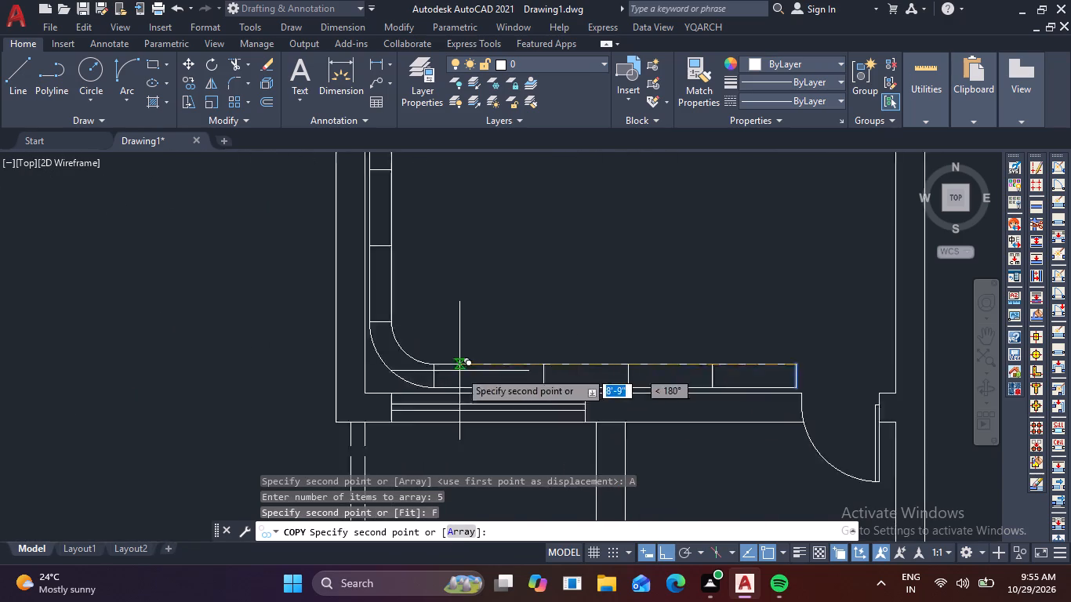
scroll(459, 371, "up", 1)
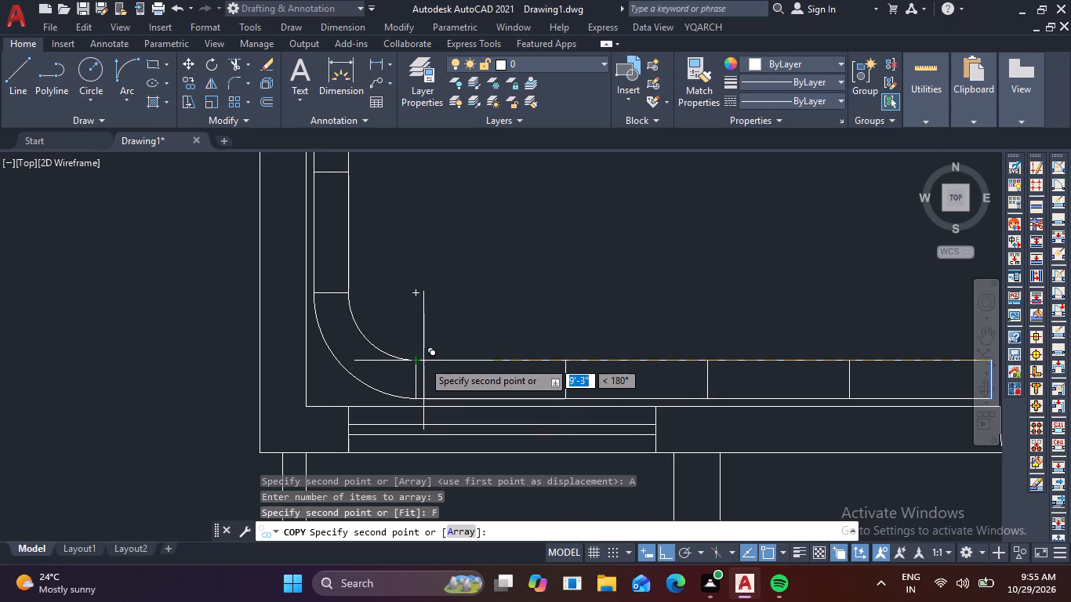
left_click(418, 361)
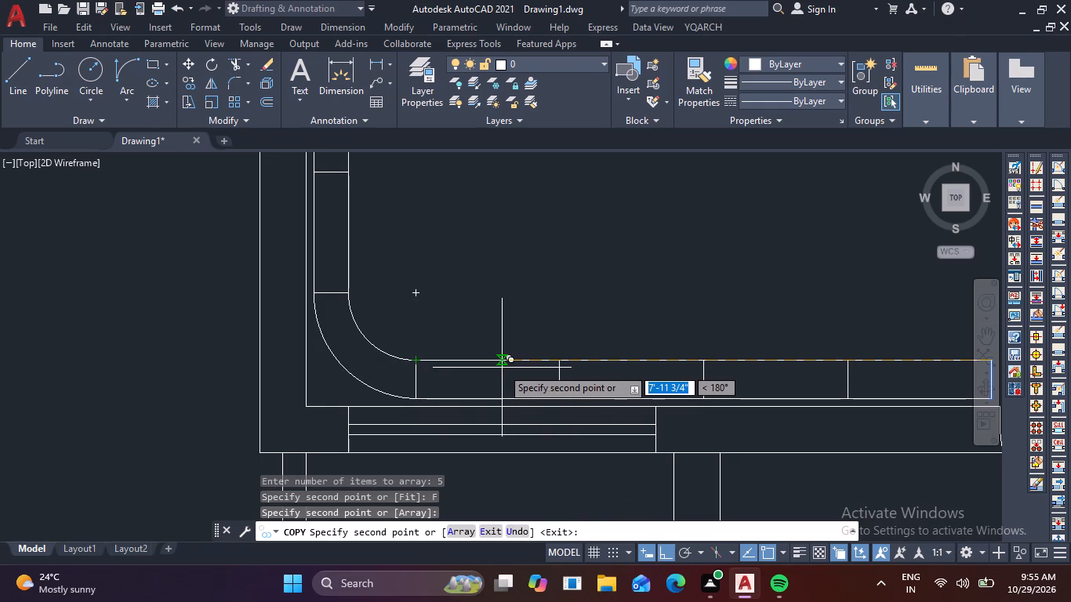
key("Escape")
Fillet the upper and lower corners of the horizontal strip's free end near the door with a 1" radius.
scroll(503, 367, "down", 2)
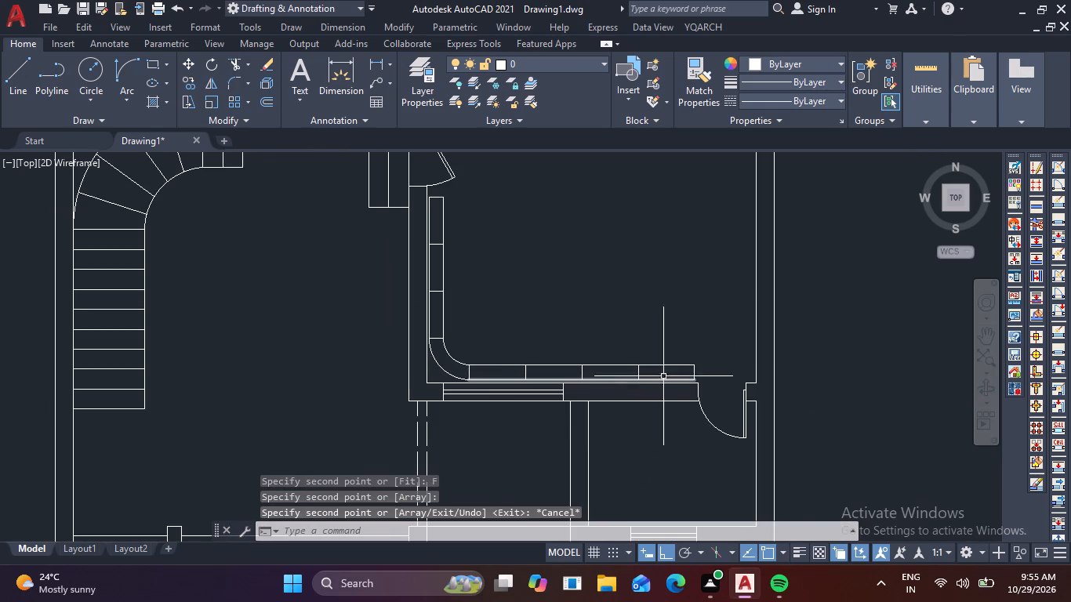
scroll(673, 372, "up", 1)
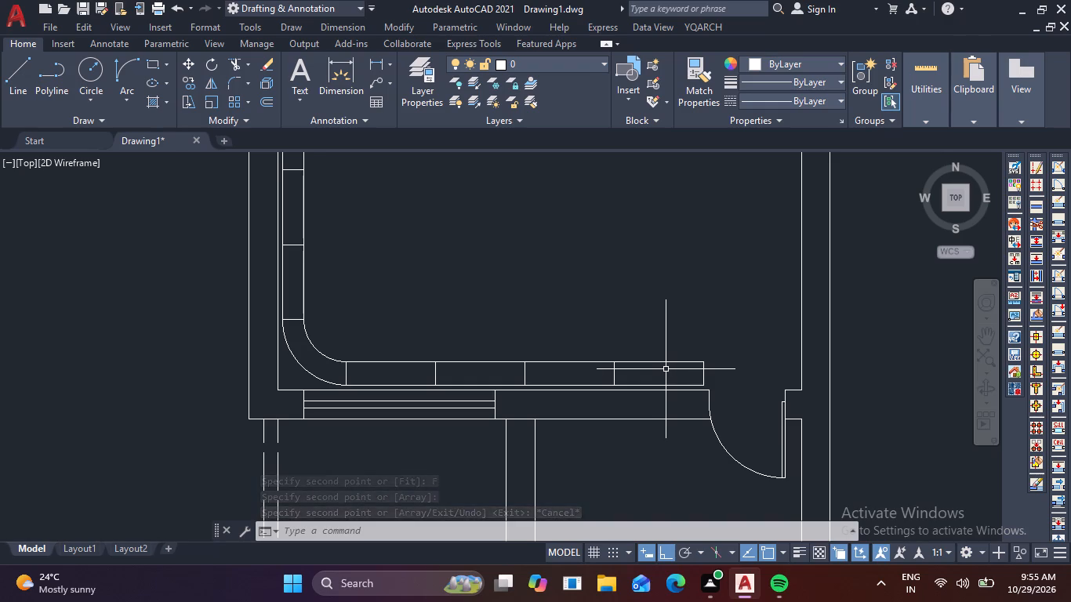
key("f")
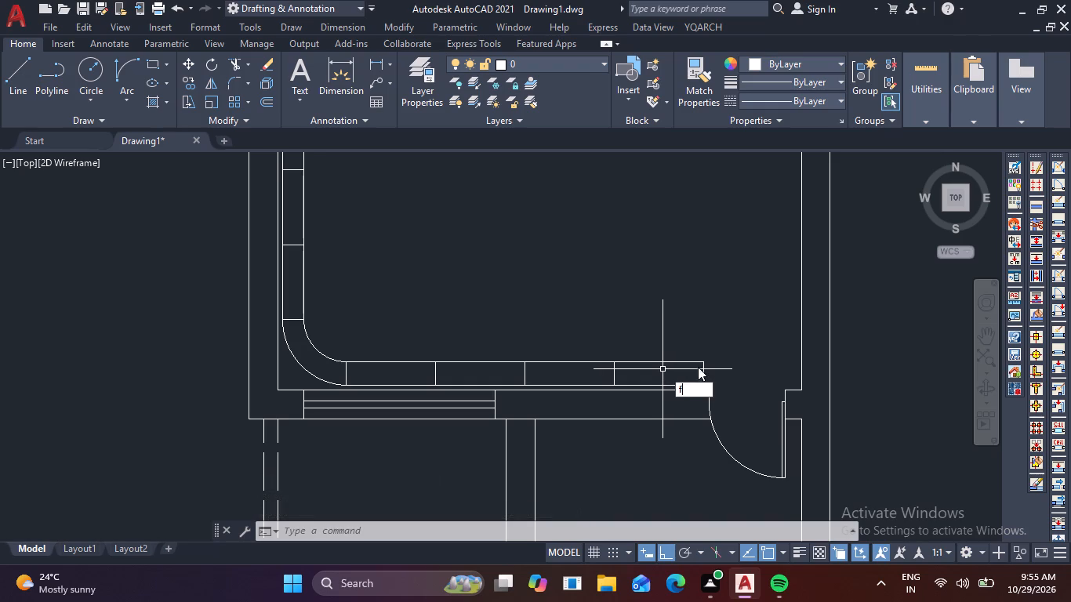
key("space")
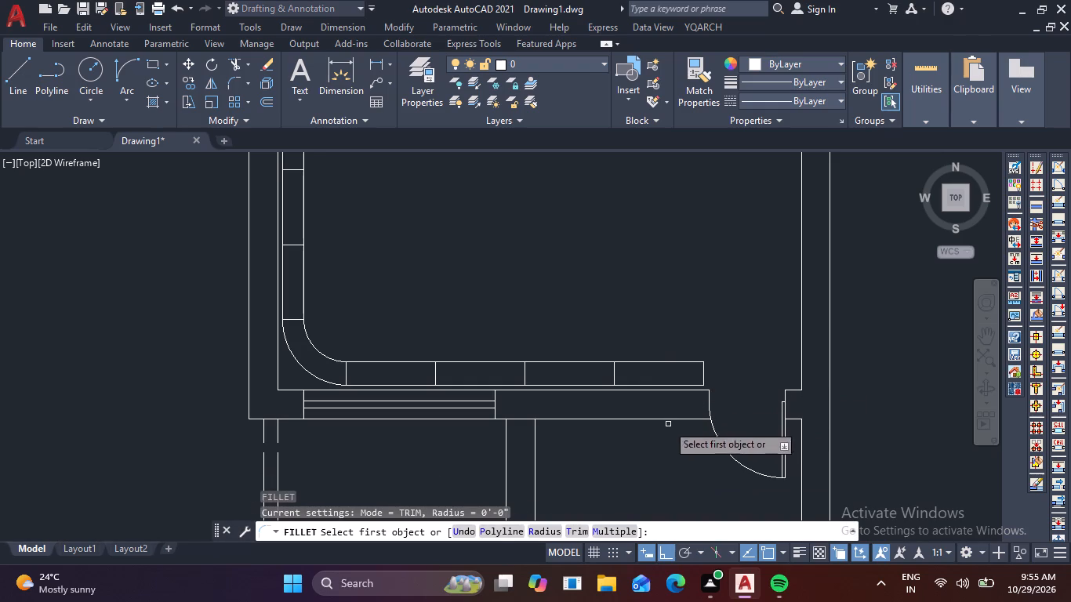
left_click(551, 530)
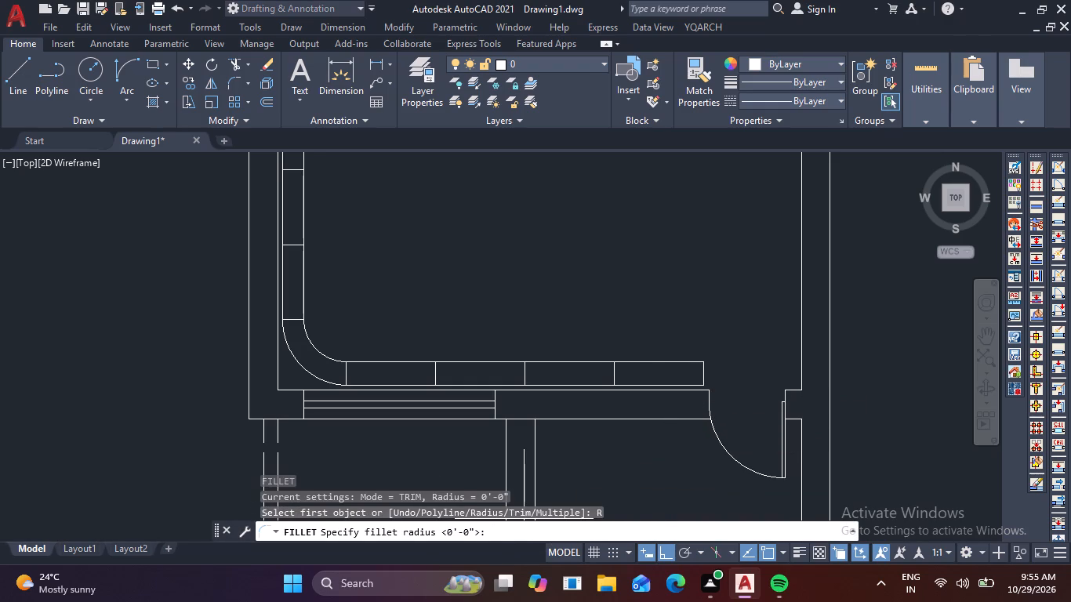
key("1")
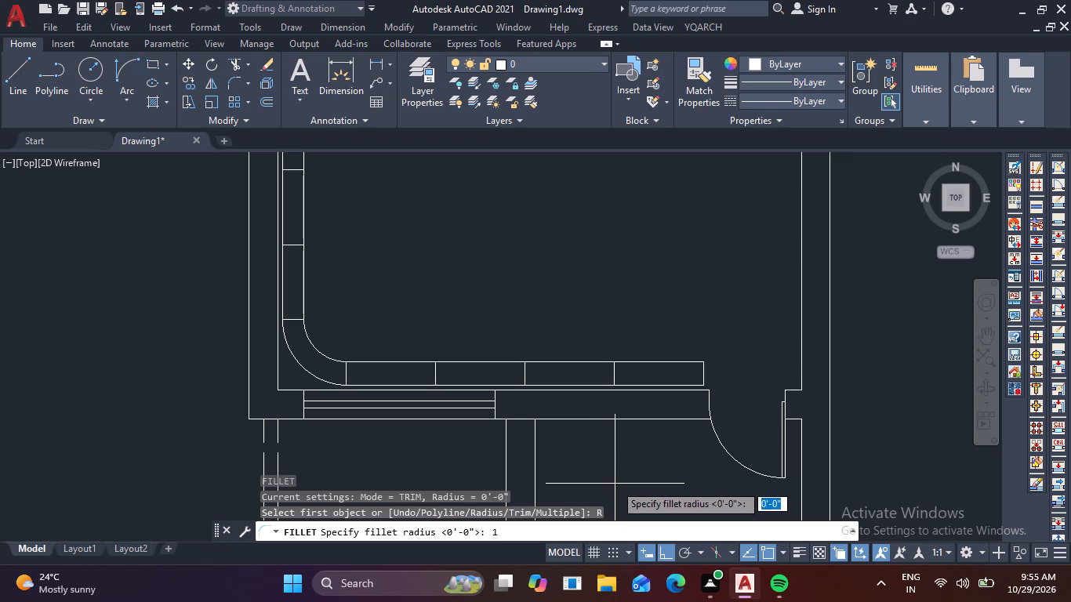
key("space")
scroll(694, 386, "up", 3)
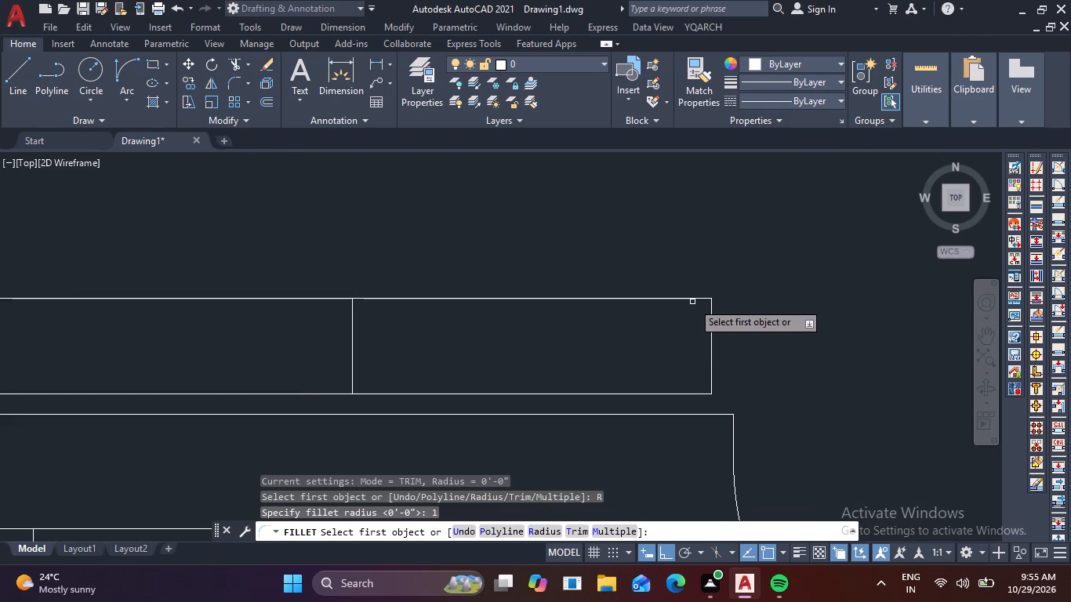
left_click(692, 299)
left_click(713, 317)
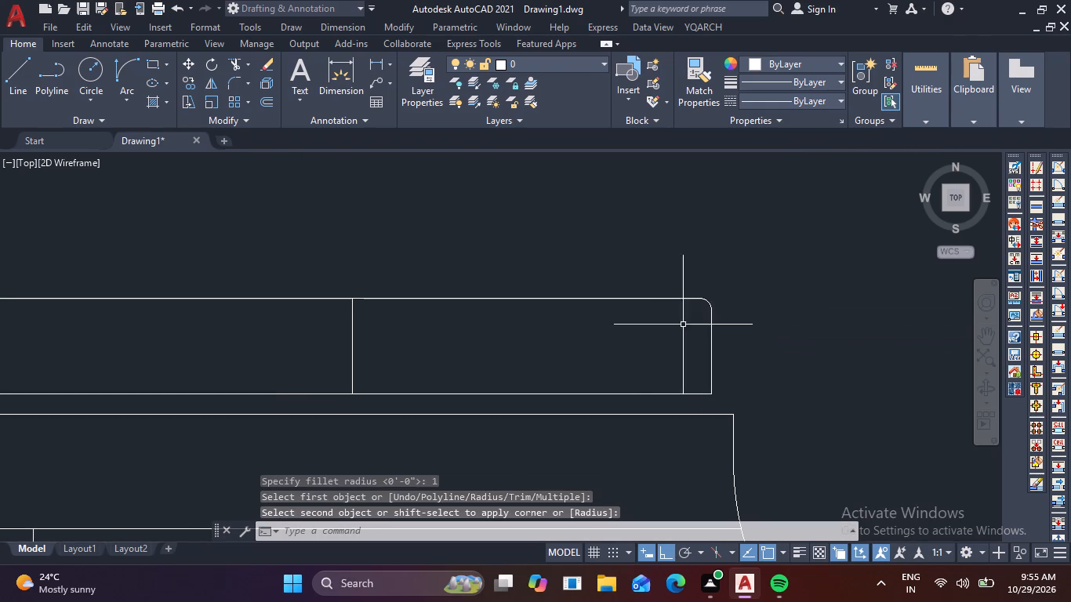
key("space")
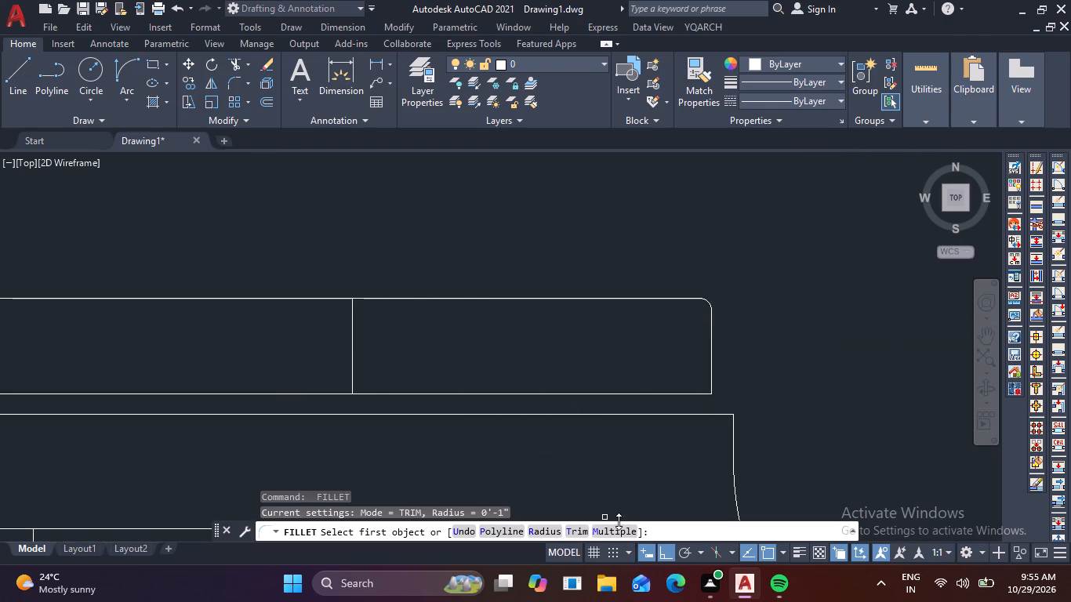
left_click(626, 528)
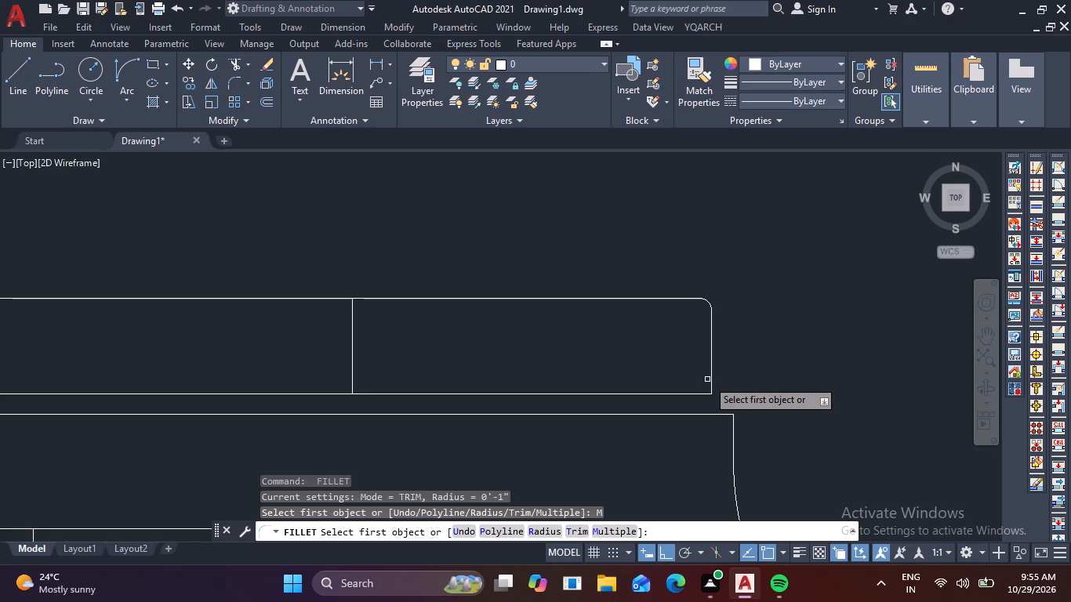
left_click(713, 382)
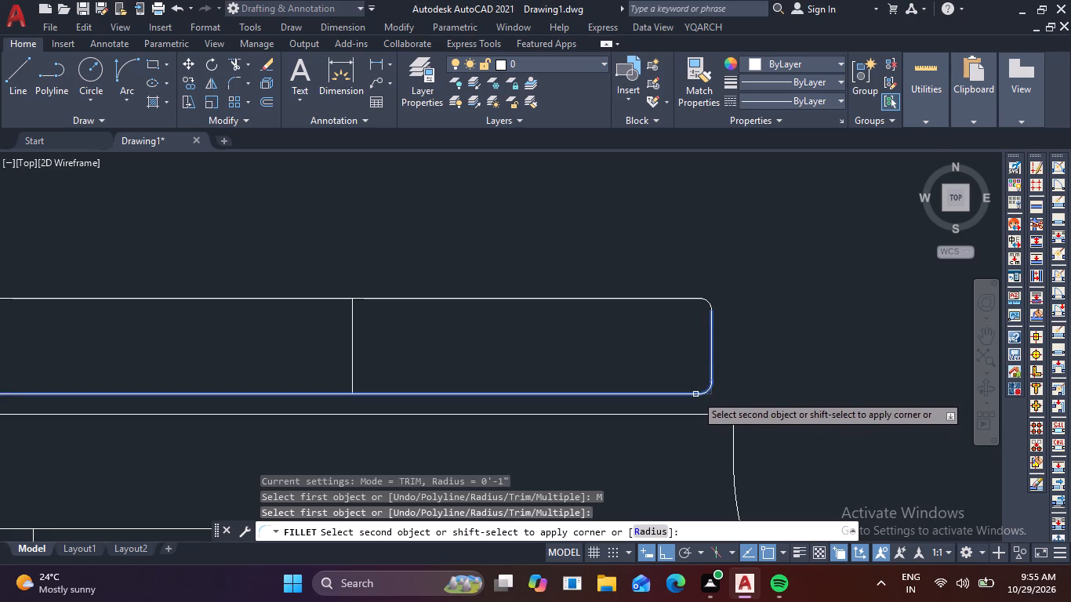
left_click(695, 394)
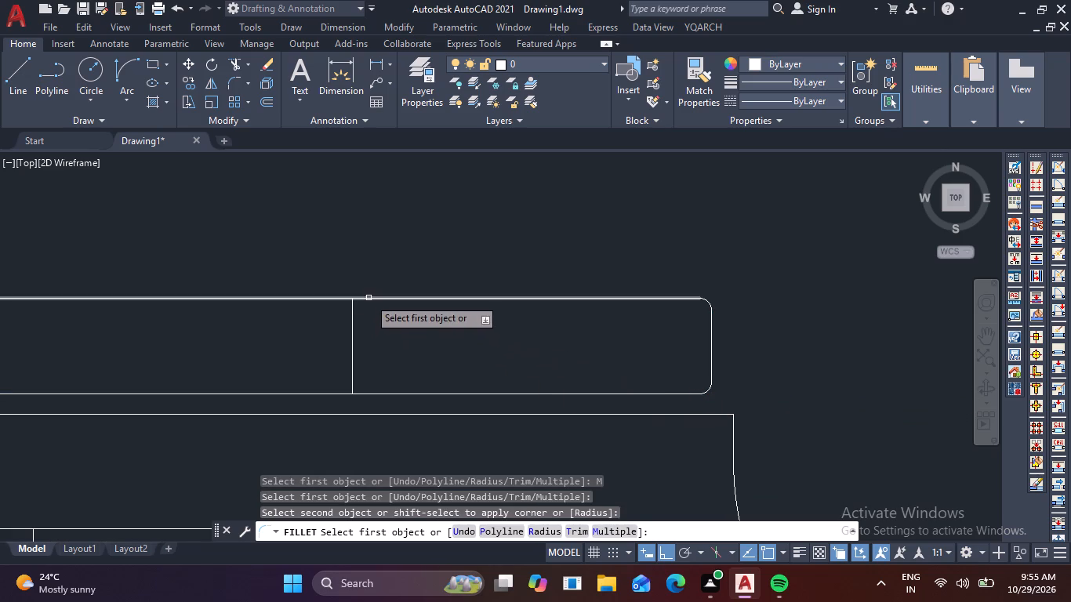
Fillet the two remaining corners of the horizontal strip's section nearest the door, where its edges meet the first divider, with a 1" radius.
left_click(368, 298)
left_click(353, 318)
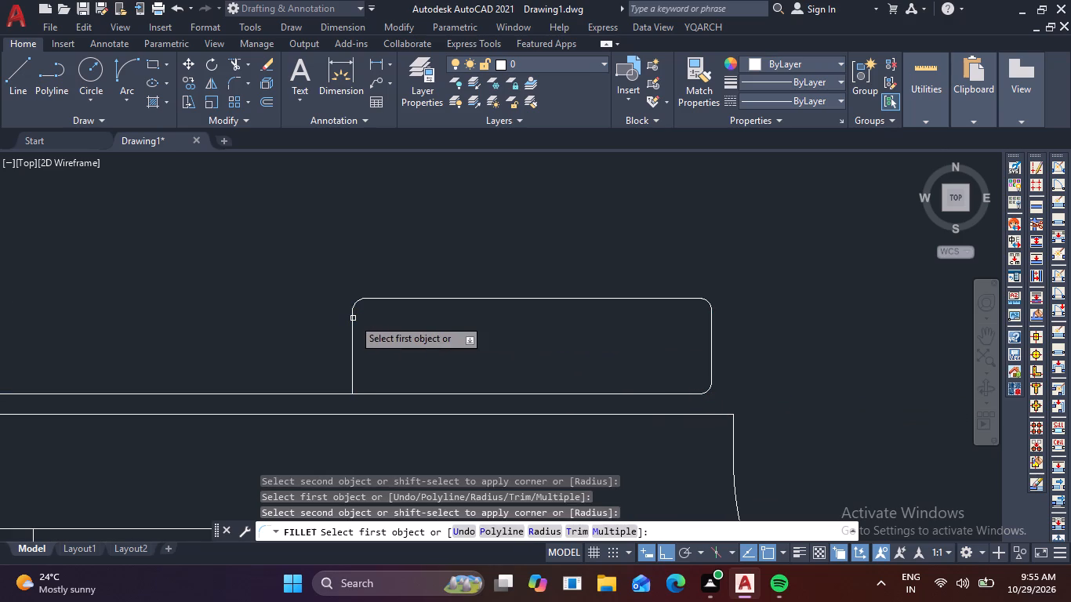
scroll(398, 329, "down", 1)
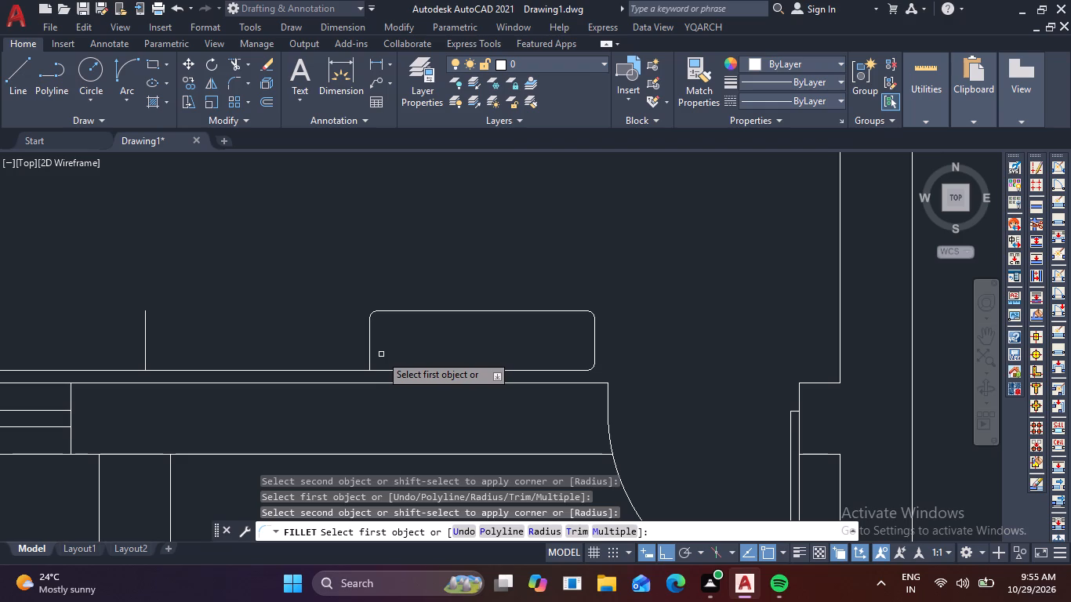
key("space")
key("space")
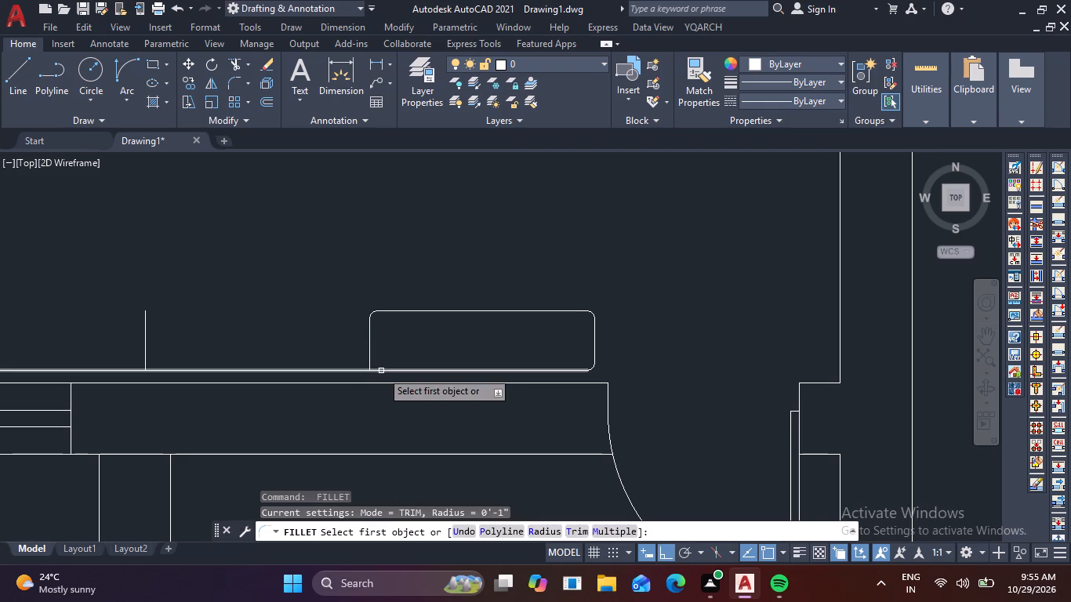
left_click(381, 371)
left_click(369, 362)
scroll(321, 371, "down", 1)
middle_click_drag(323, 371, 336, 379)
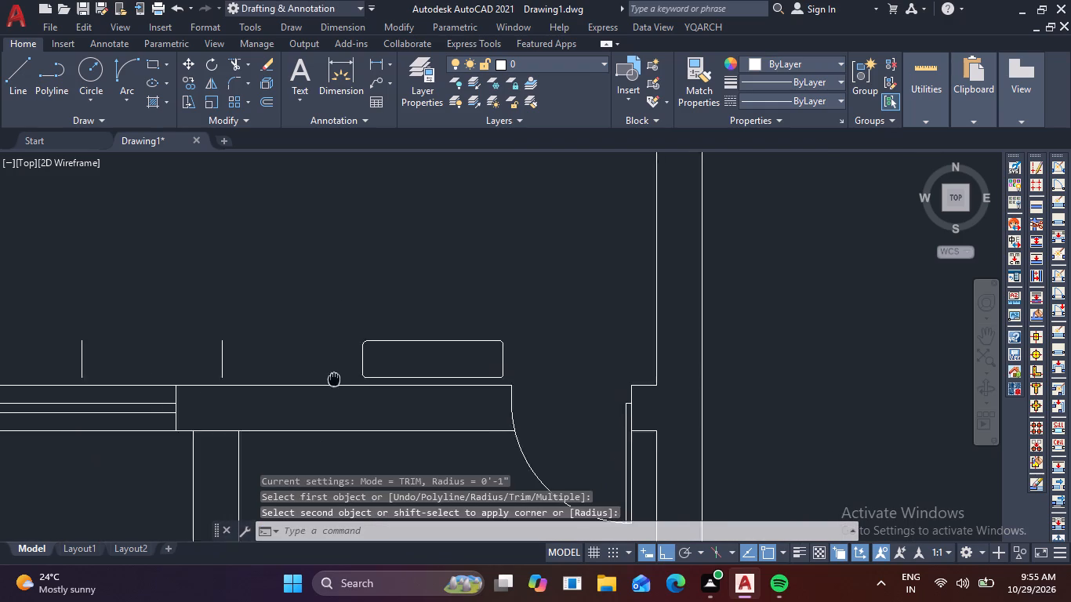
middle_click_drag(336, 379, 484, 378)
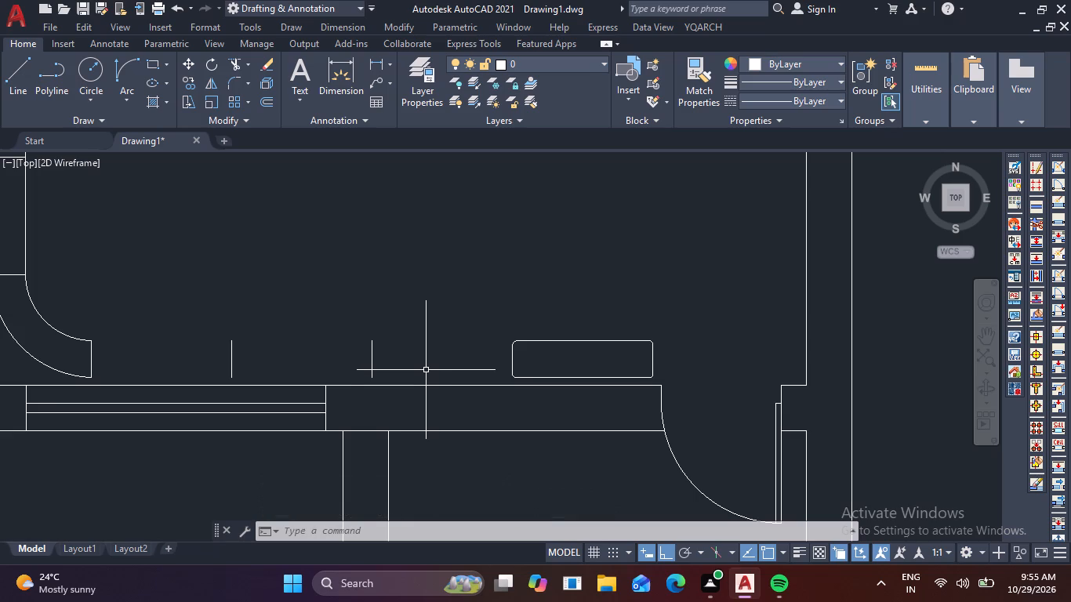
key("Escape")
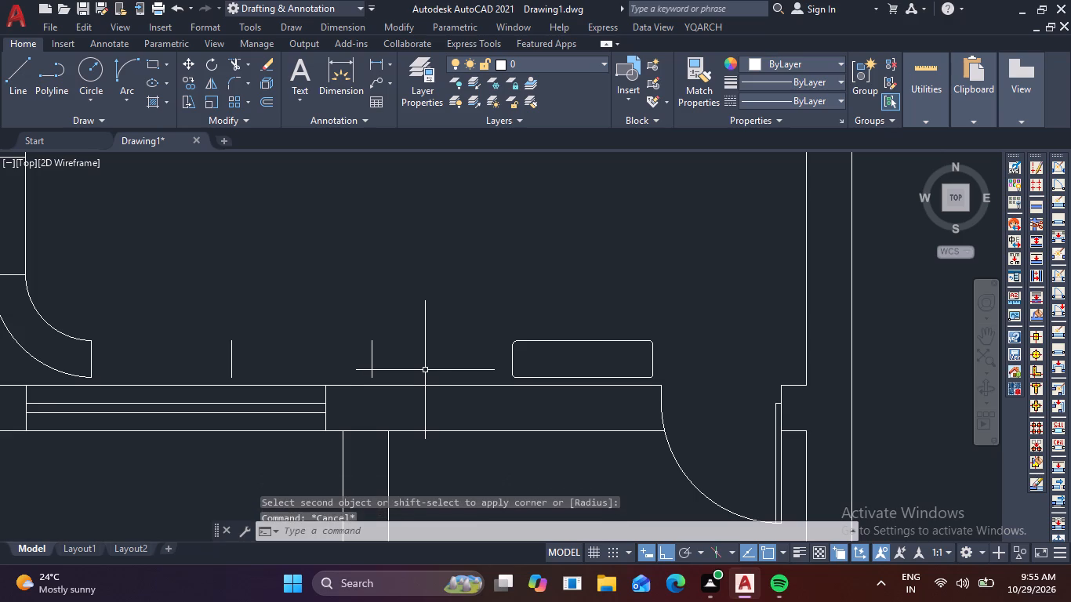
Draw the top edge of the second section from the door, about 2'-4" long, from its far divider to the rounded first section.
key("l")
key("space")
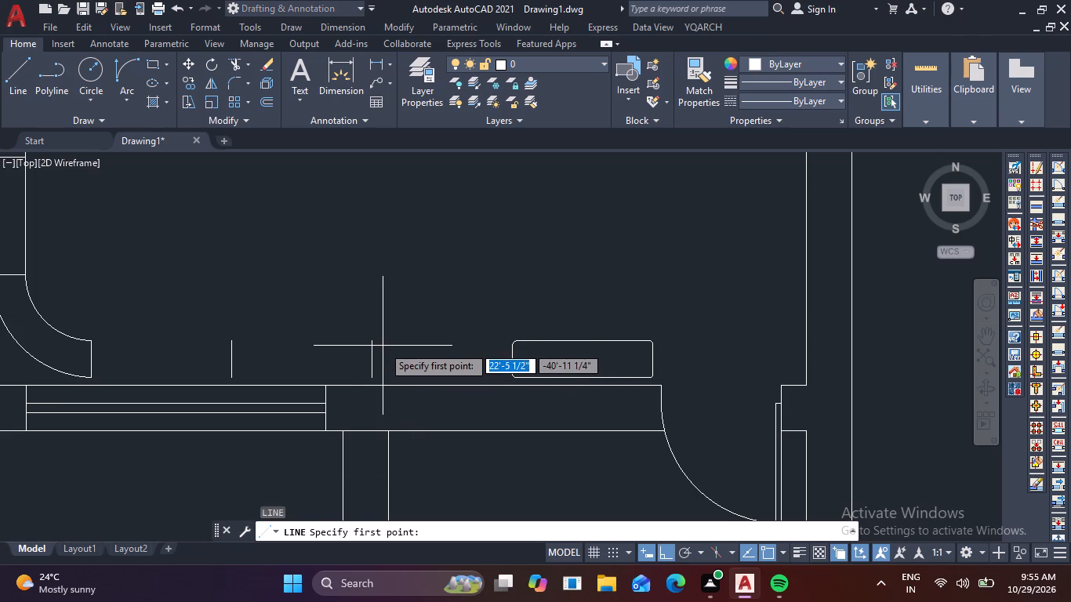
left_click(372, 341)
scroll(500, 343, "up", 2)
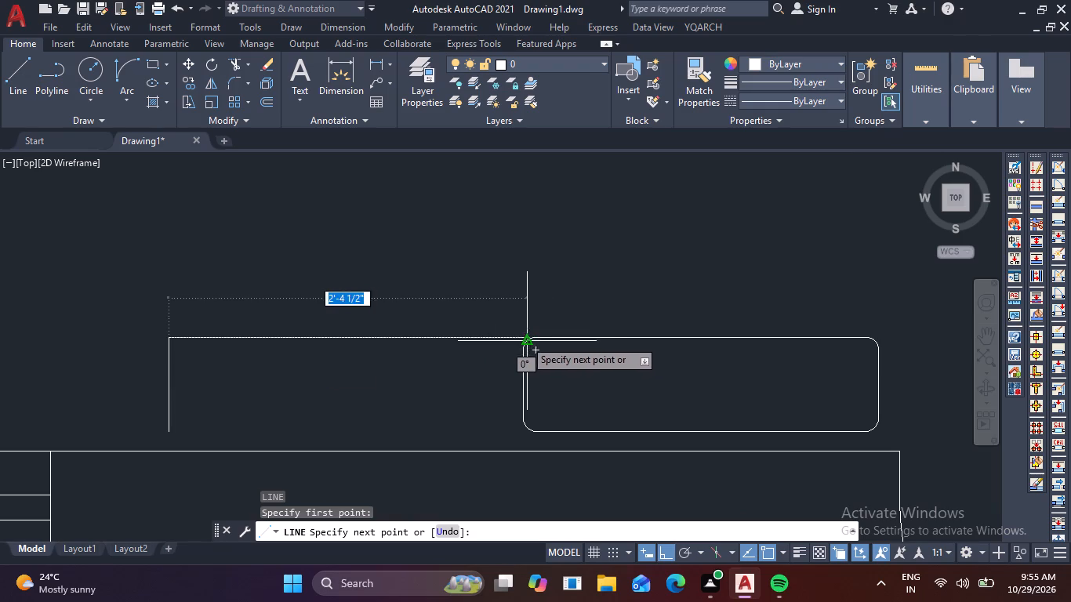
scroll(510, 345, "up", 2)
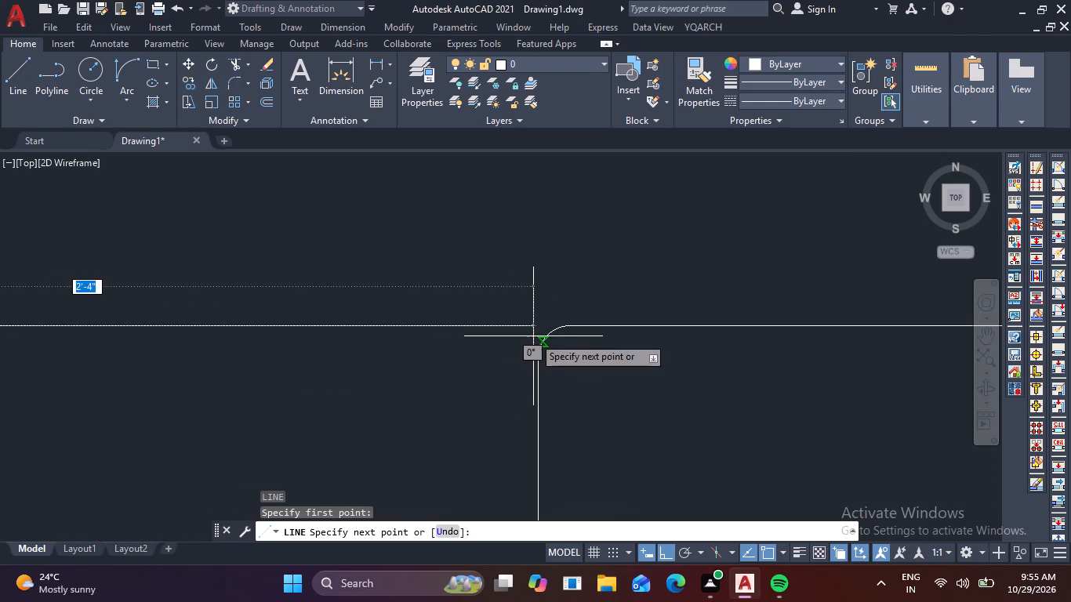
left_click(535, 335)
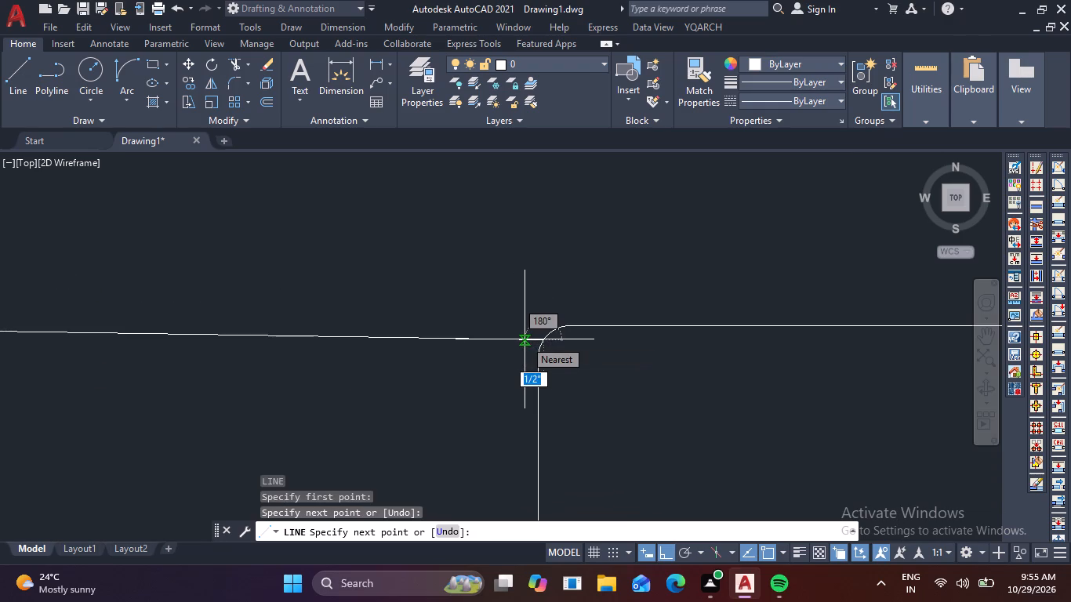
key("ctrl+z")
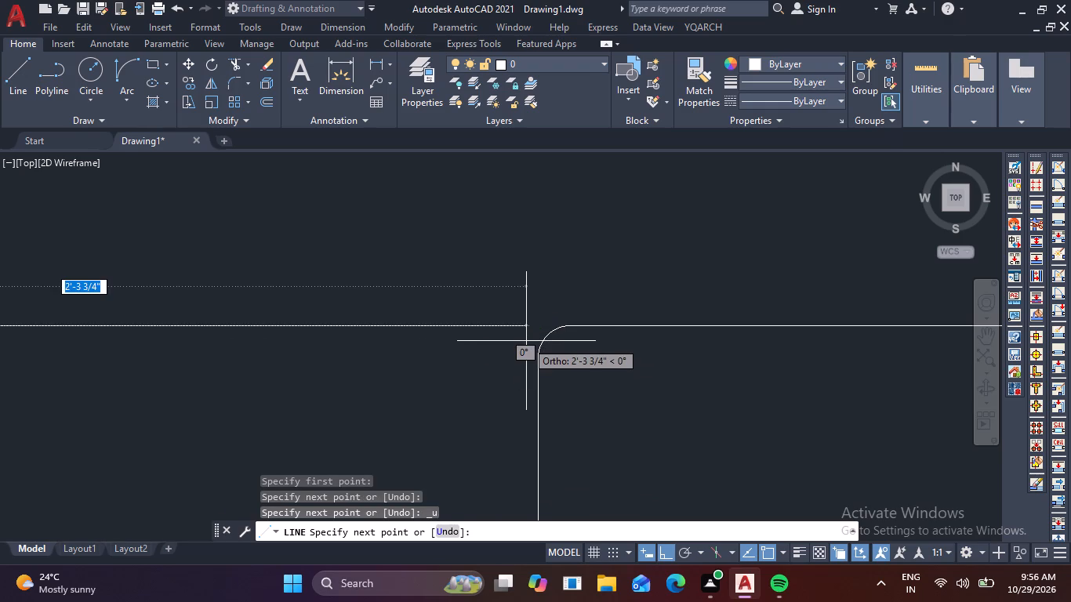
left_click(532, 328)
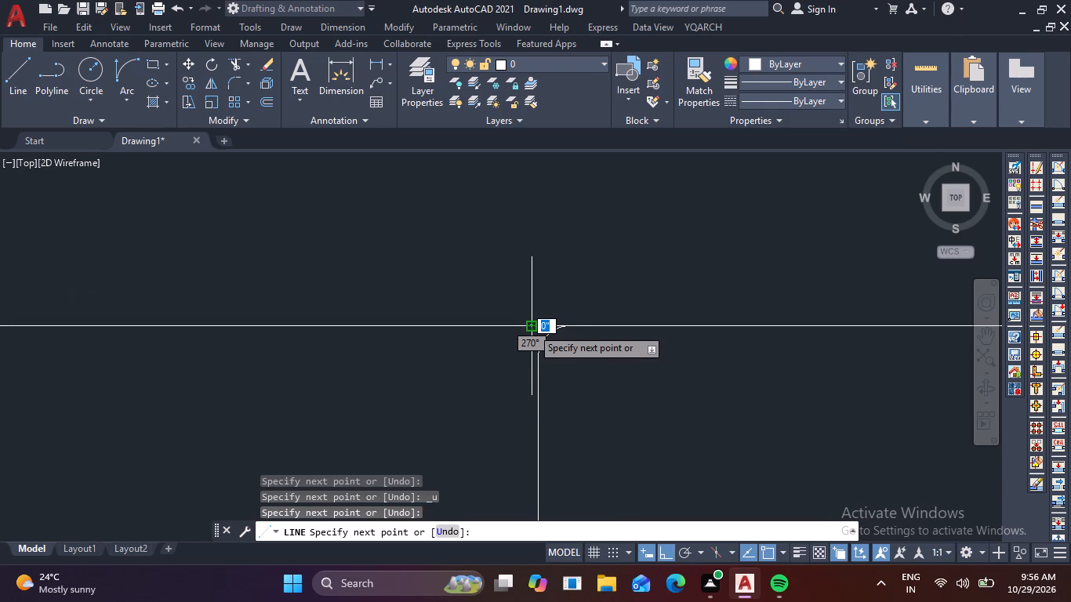
key("space")
Fillet the second section's top edge to the divider shared with the first section, using the 1" radius.
key("f")
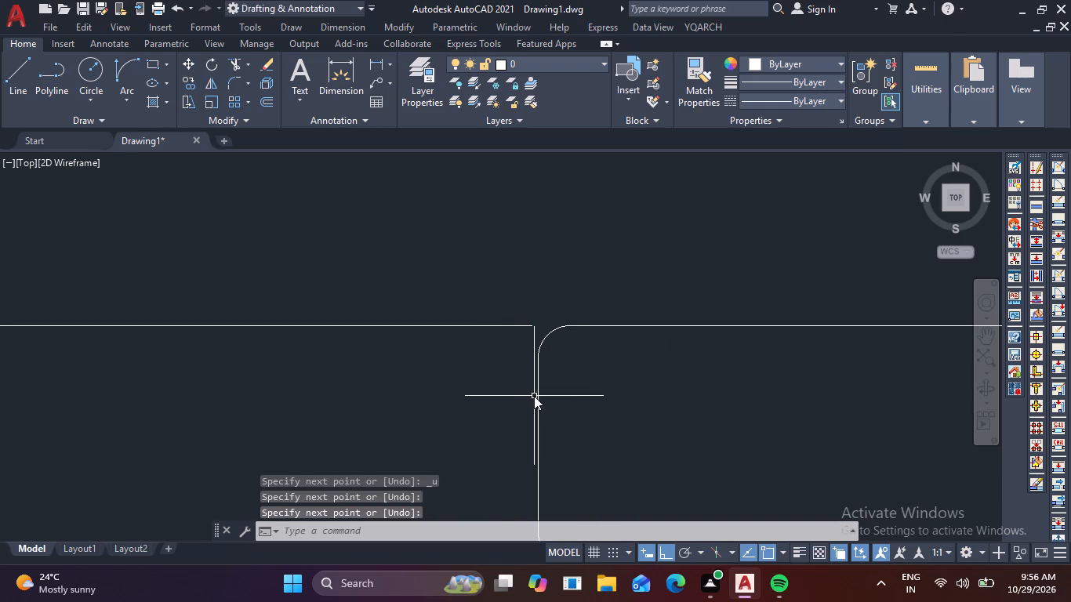
key("space")
left_click(517, 325)
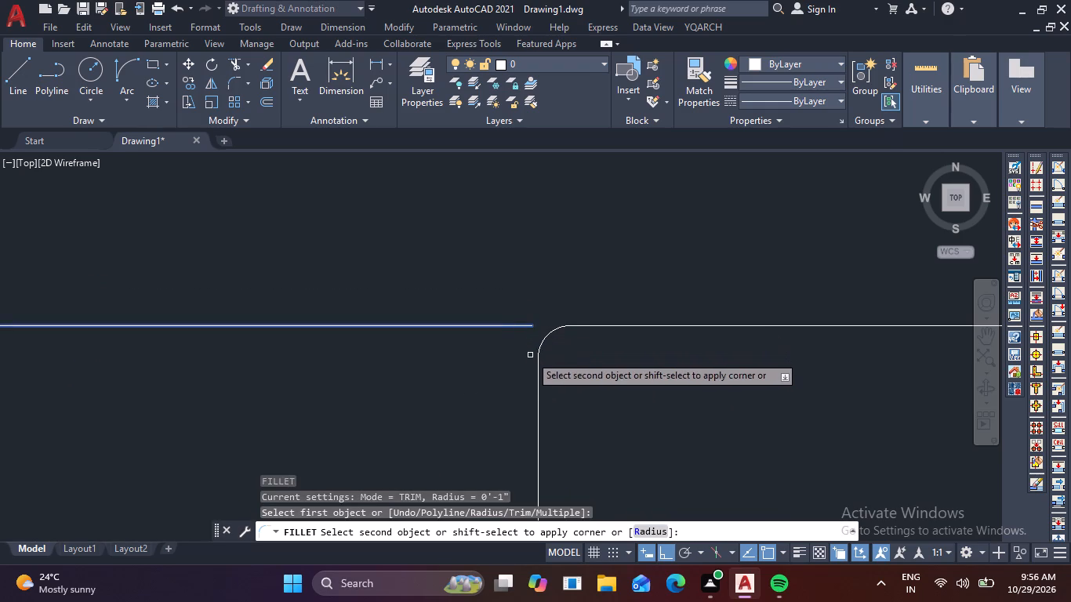
left_click(536, 369)
scroll(532, 369, "down", 2)
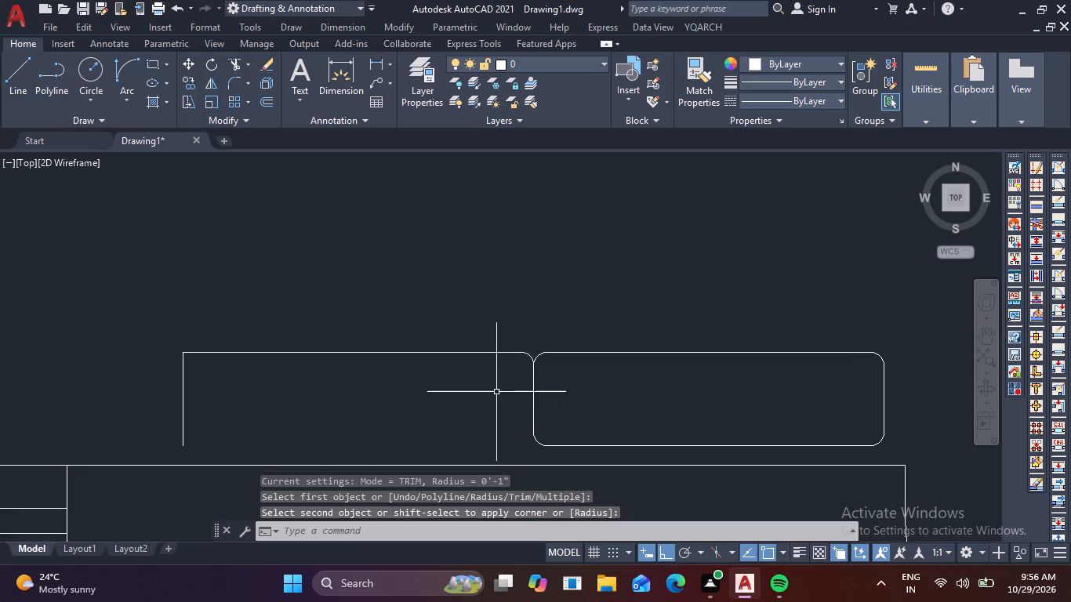
Draw a partial bottom edge line for the second section from its far divider's lower end toward the first section.
middle_click_drag(489, 391, 512, 348)
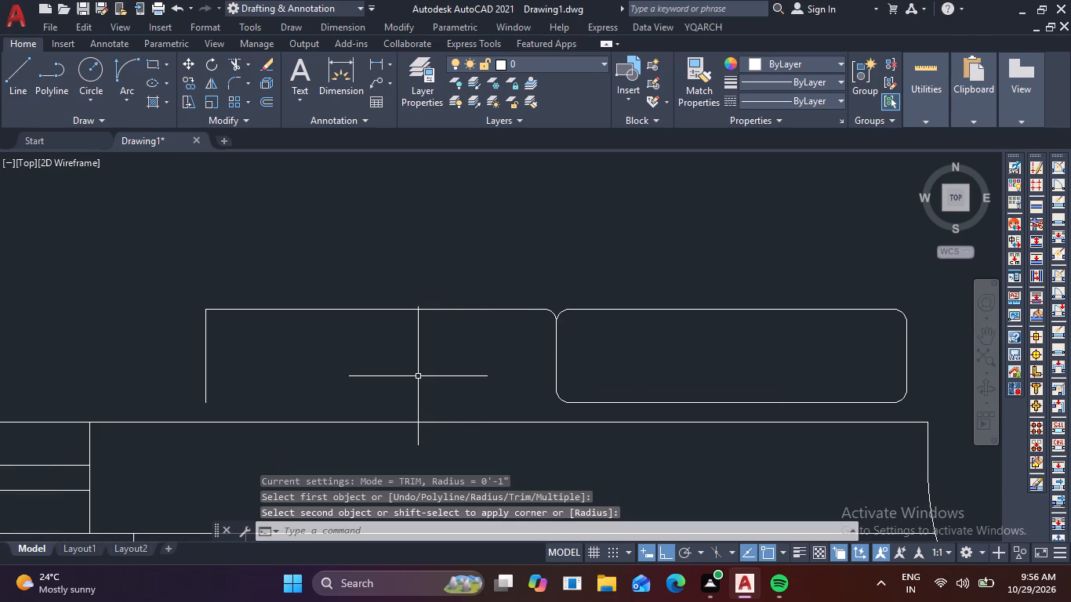
left_click(419, 372)
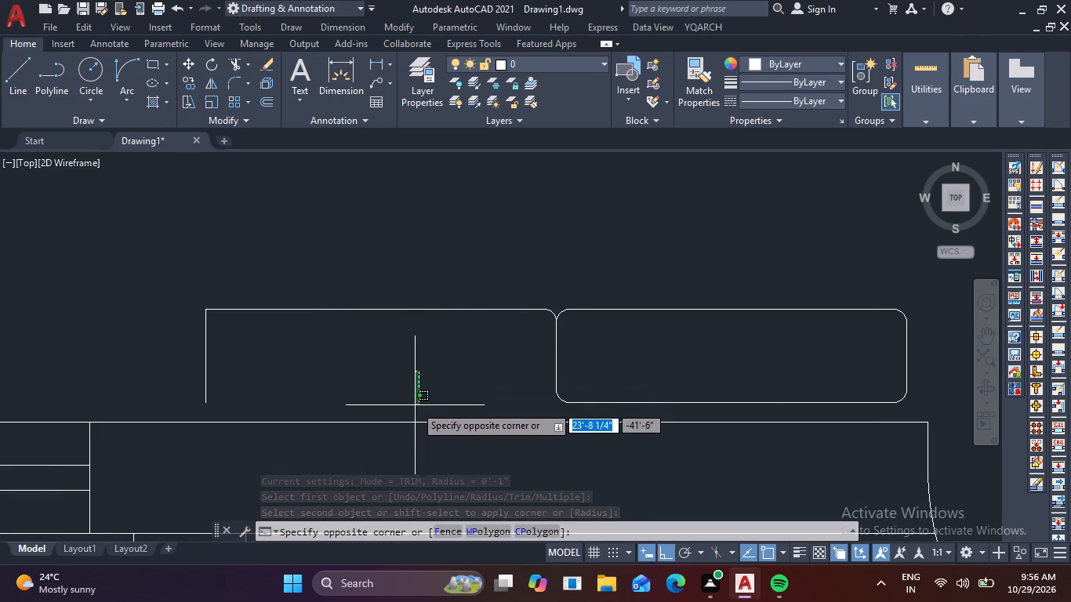
key("Escape")
key("l")
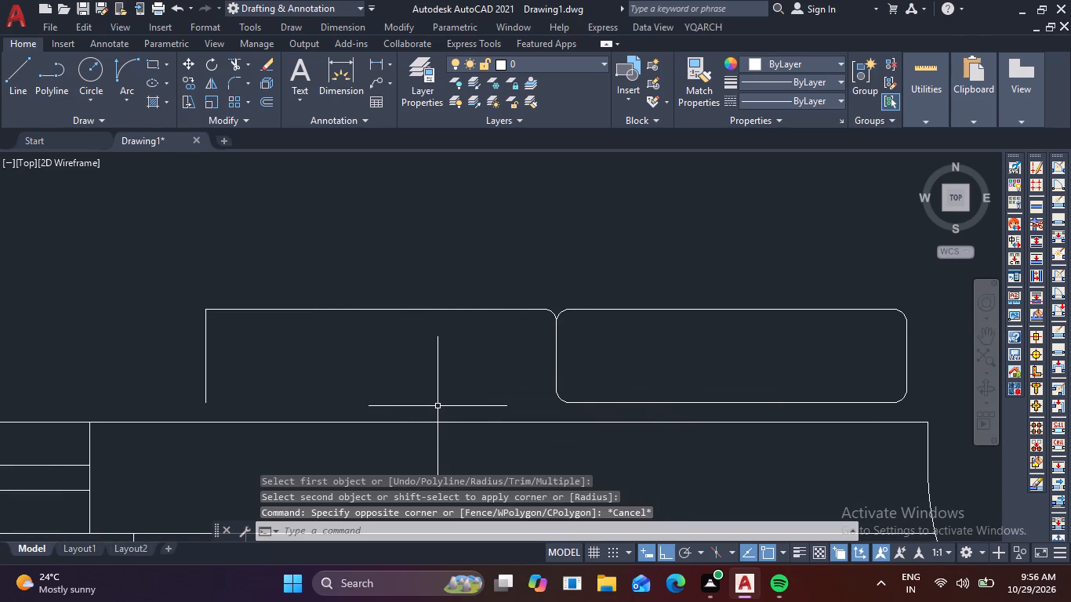
key("space")
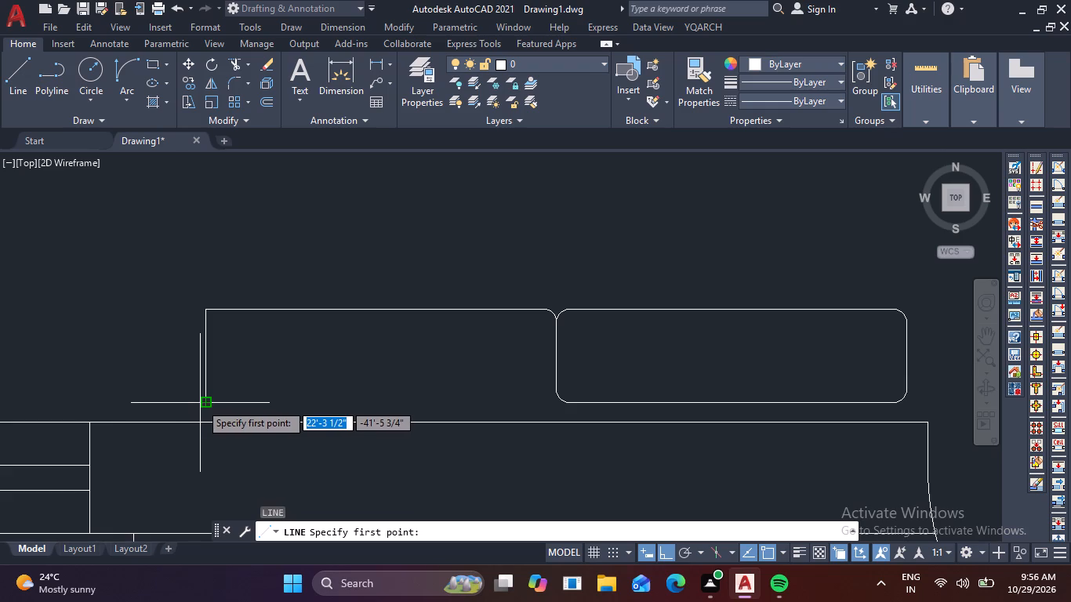
left_click(203, 403)
left_click(372, 408)
key("space")
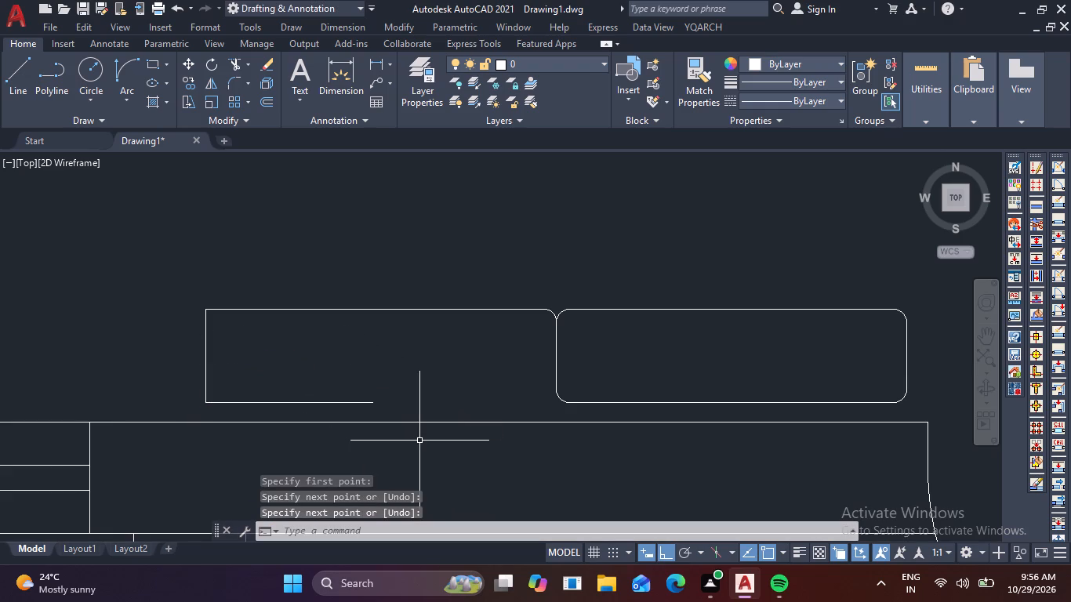
Fillet the second section's three remaining corners with a 1" radius, extending its bottom edge to the divider shared with the first section.
type("f")
key("space")
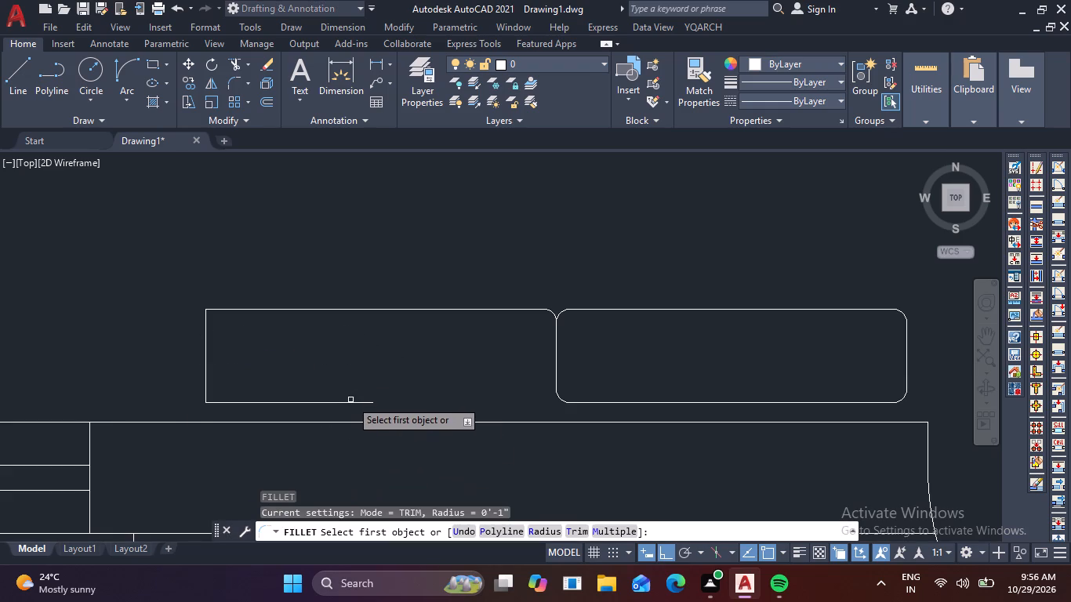
left_click(353, 404)
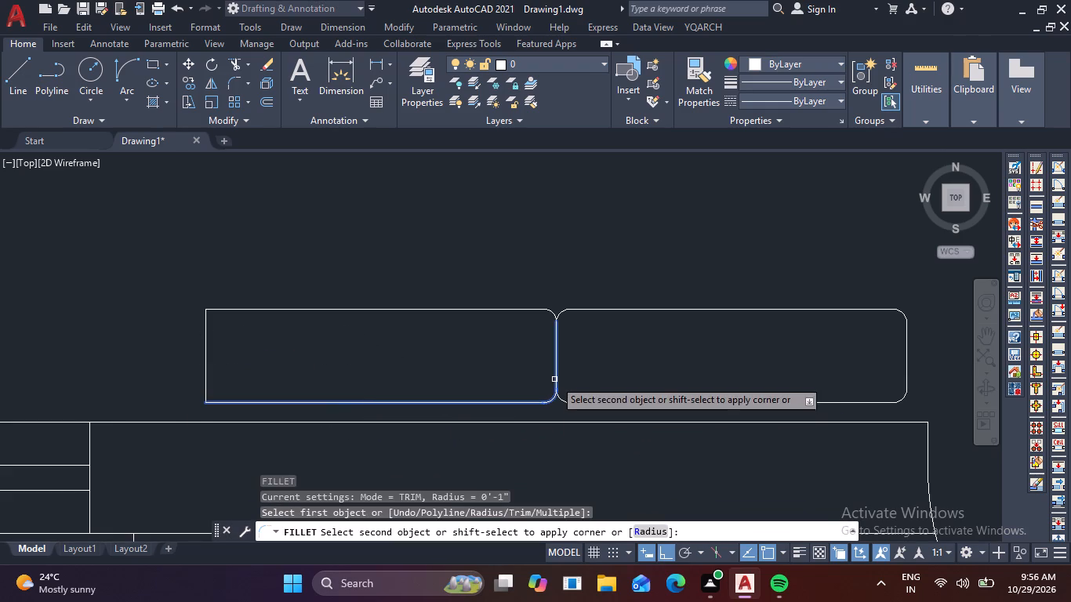
left_click(554, 379)
key("space")
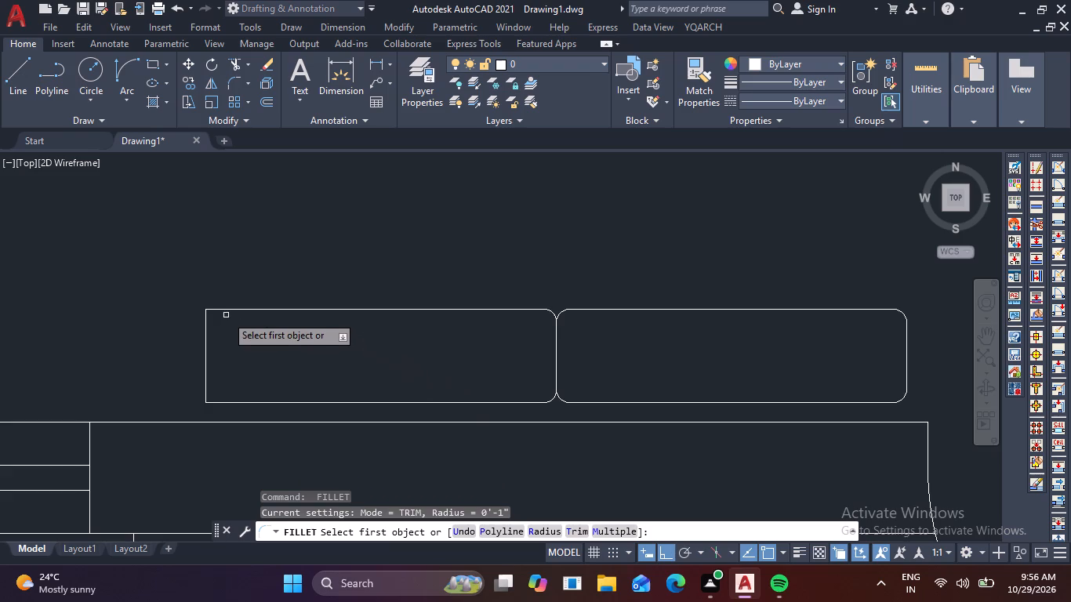
left_click(222, 309)
left_click(207, 332)
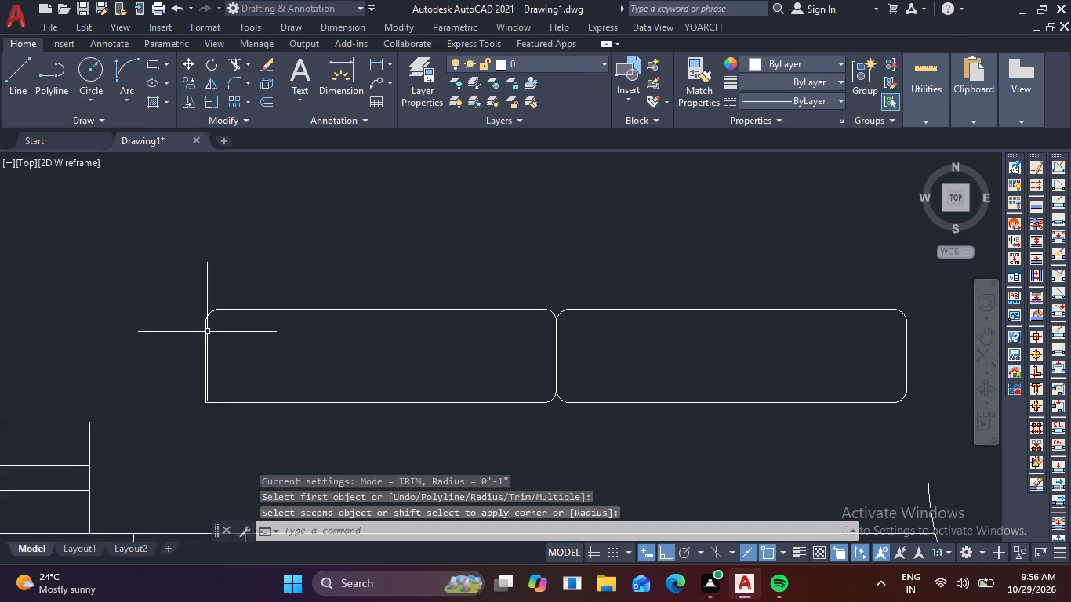
key("space")
left_click(203, 376)
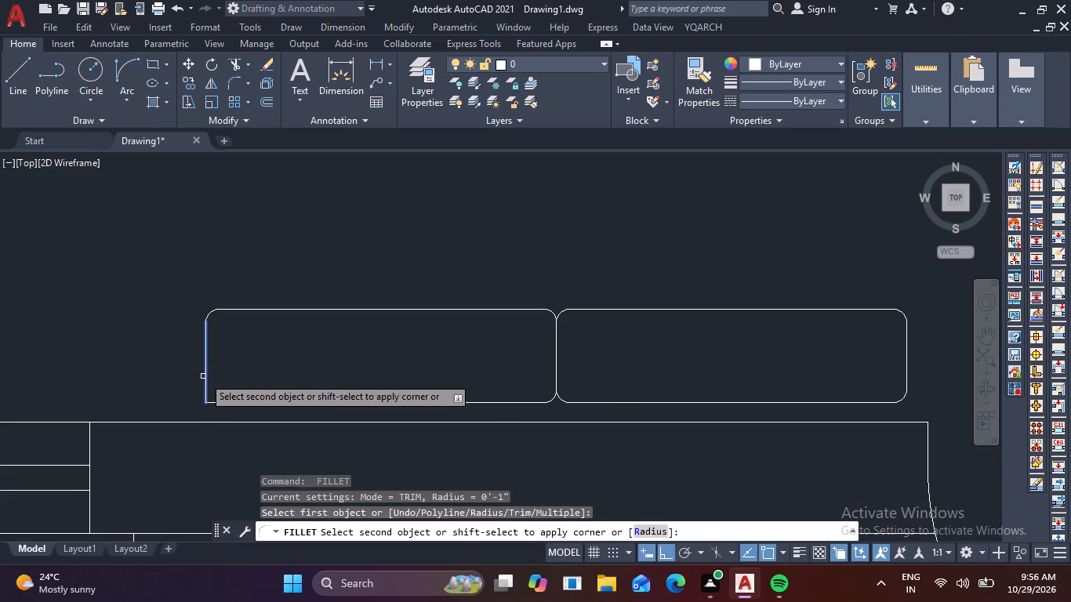
left_click(239, 404)
scroll(300, 375, "down", 2)
middle_click_drag(303, 375, 329, 377)
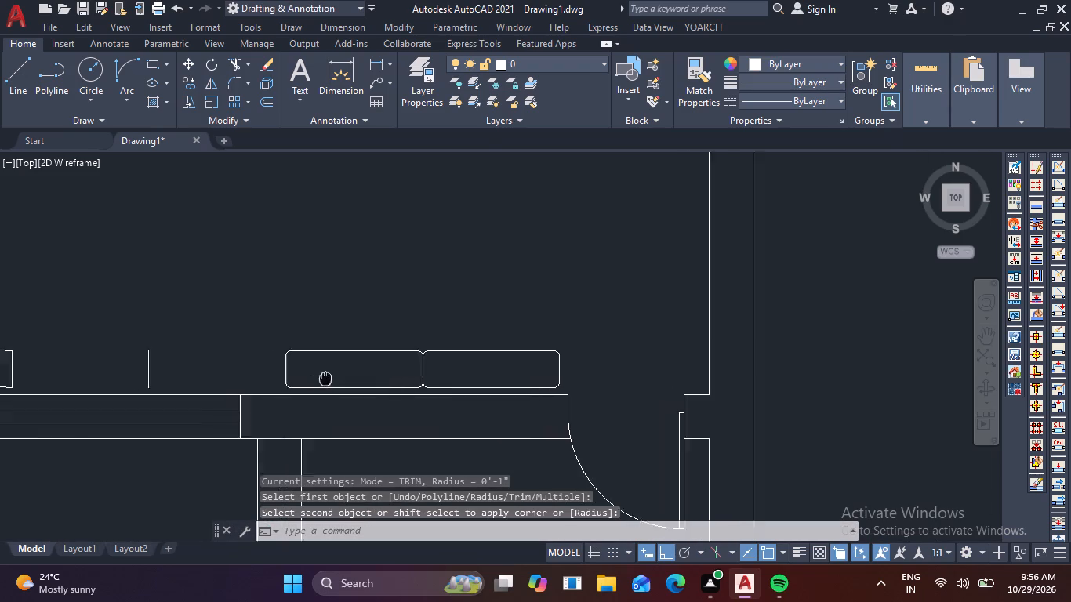
middle_click_drag(329, 377, 406, 383)
key("Escape")
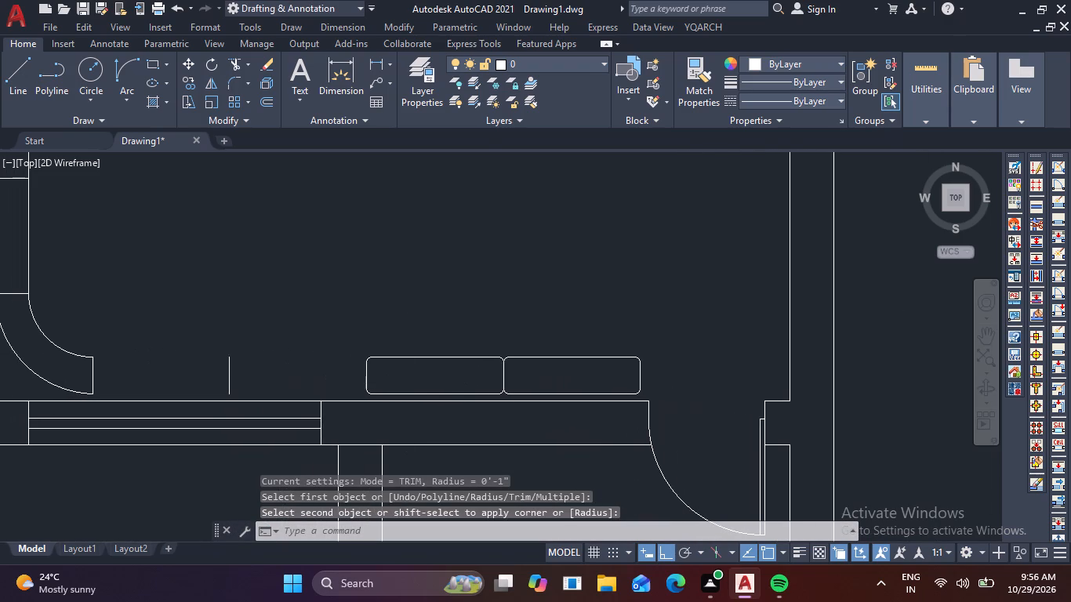
Draw partial top and bottom edge lines for the third section from its far divider's ends toward the second section.
type("l")
key("space")
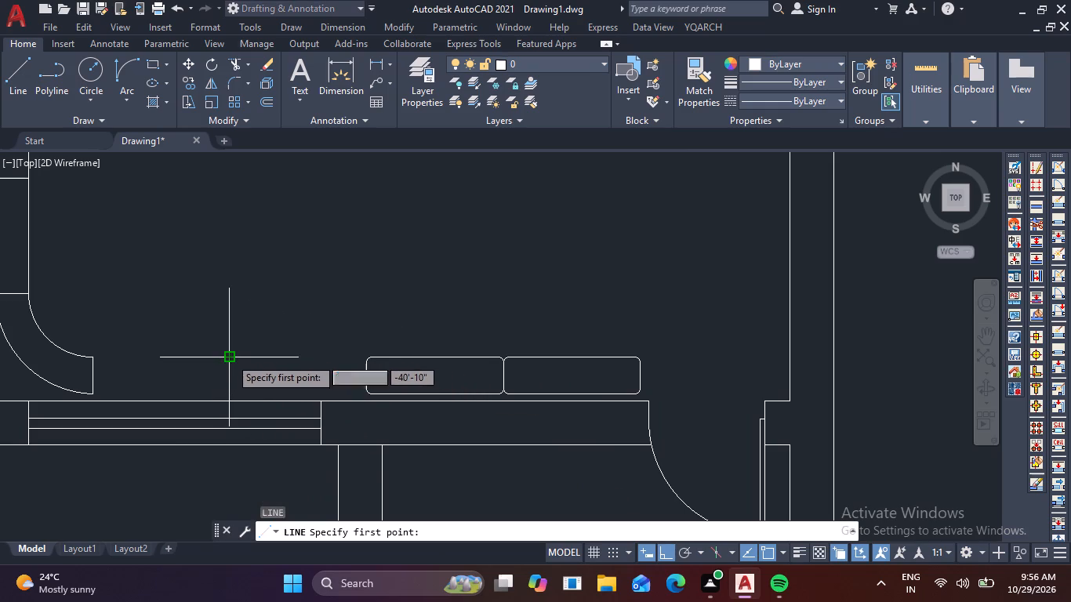
left_click(231, 359)
left_click(346, 359)
key("space")
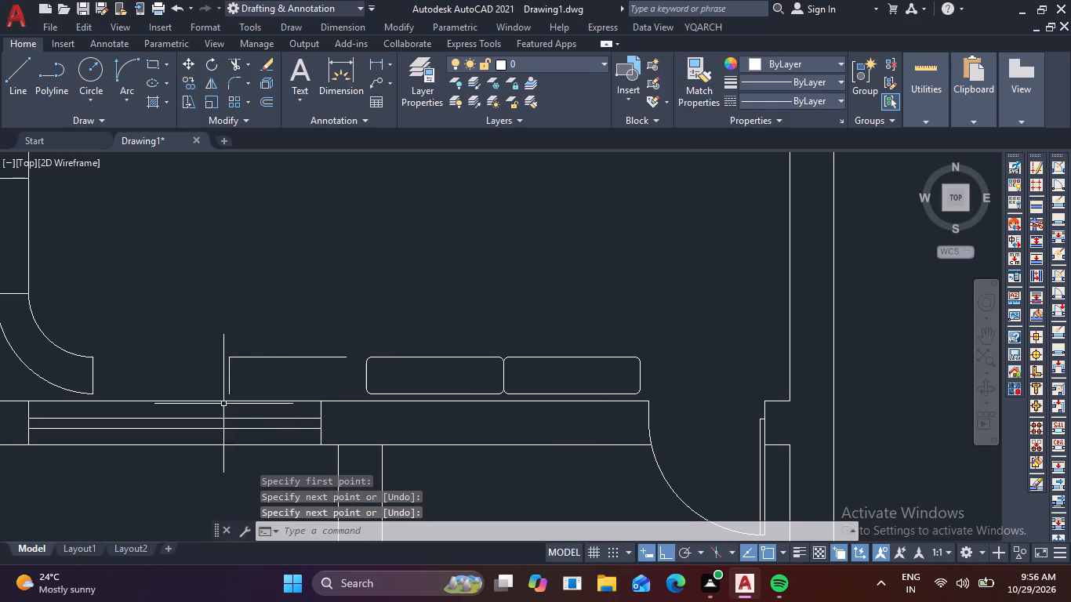
key("space")
left_click(229, 392)
left_click(343, 391)
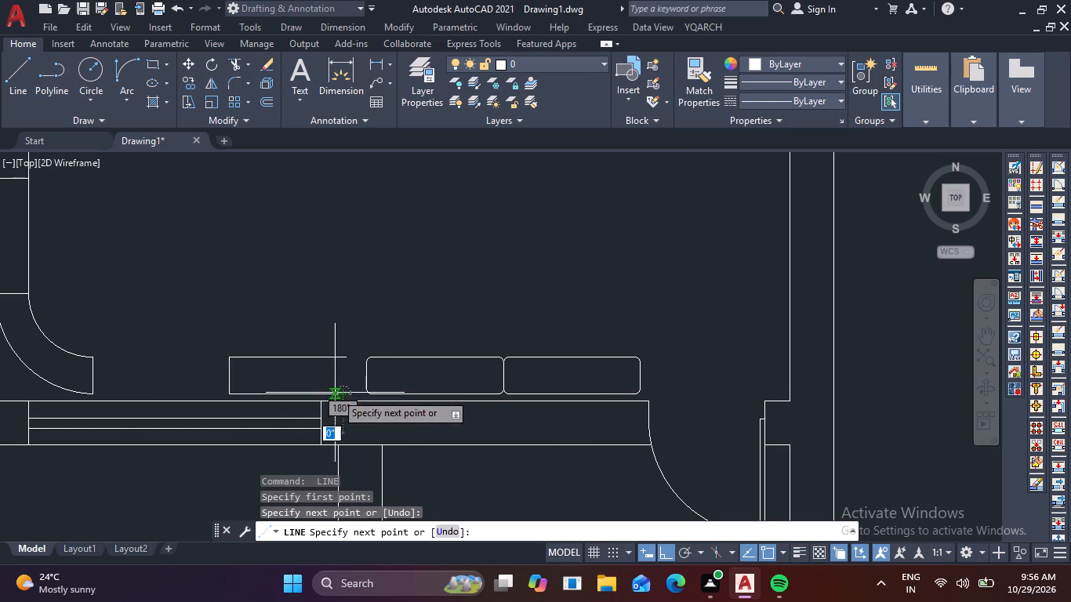
key("space")
Draw the fourth section's end divider 1/2" from the curved corner piece's end, continuing into a partial bottom edge toward the third section.
key("space")
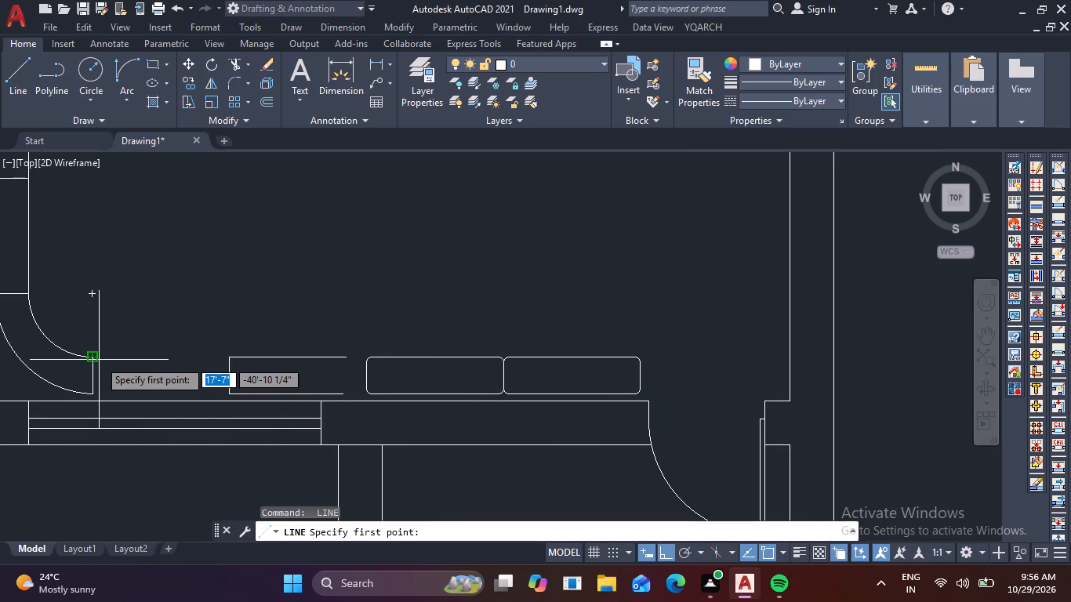
scroll(99, 360, "up", 2)
key("l")
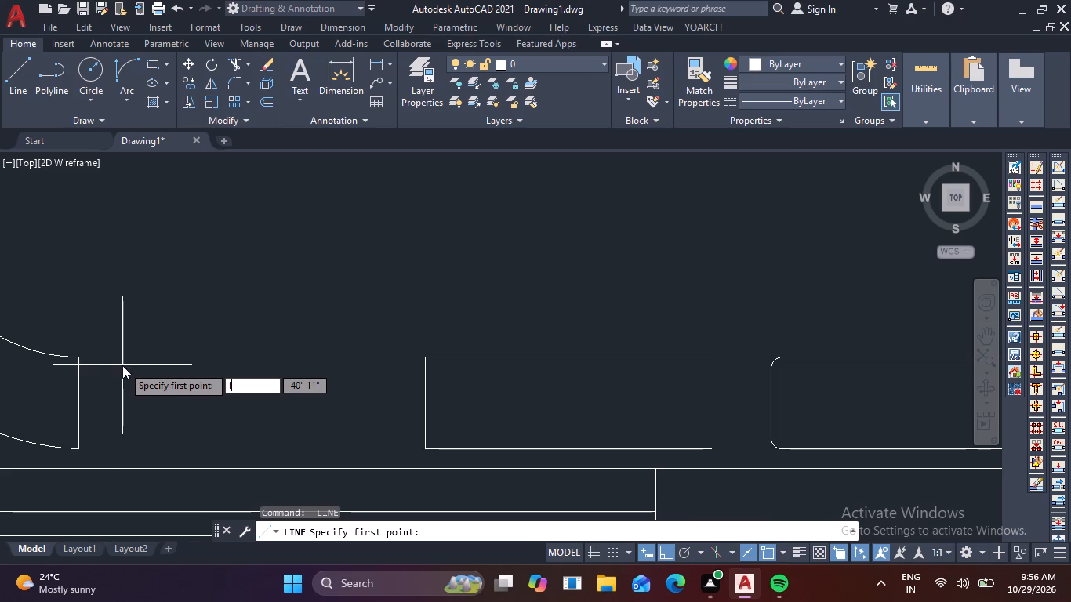
key("space")
key("Escape")
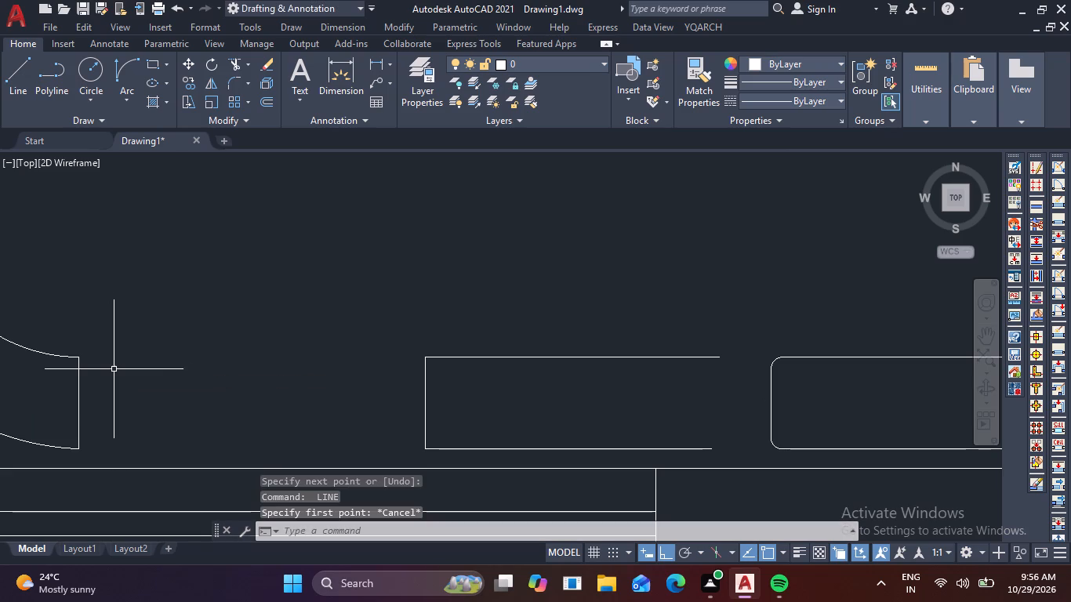
key("space")
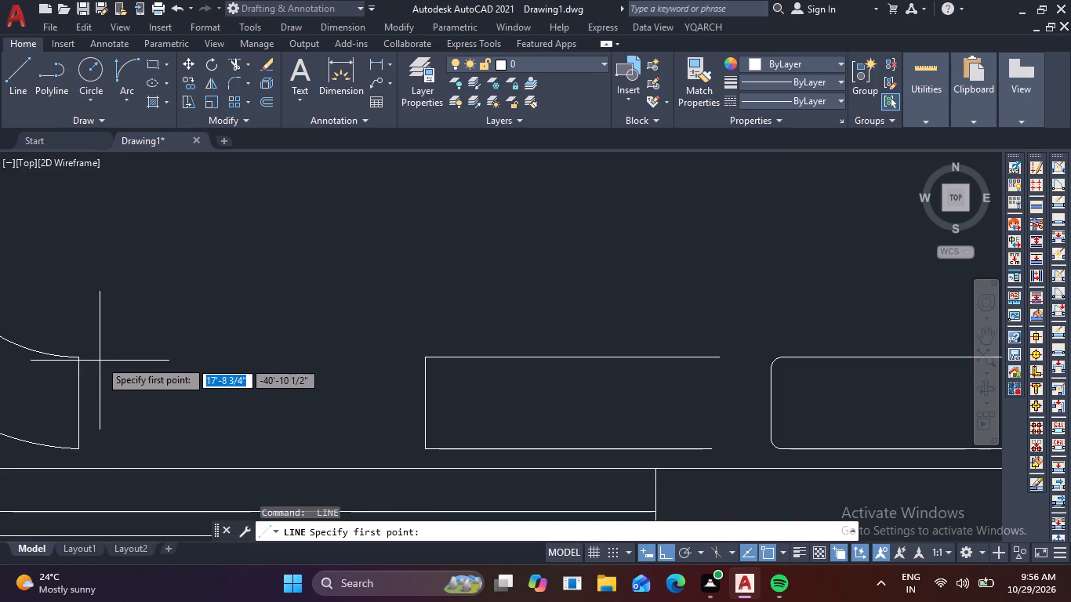
scroll(79, 362, "up", 1)
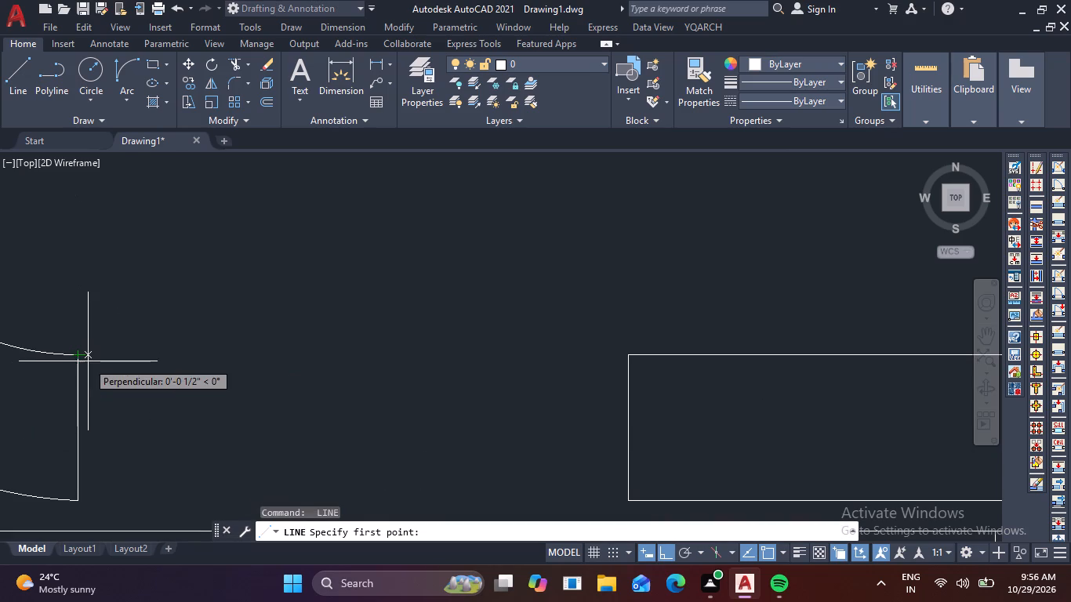
left_click(88, 361)
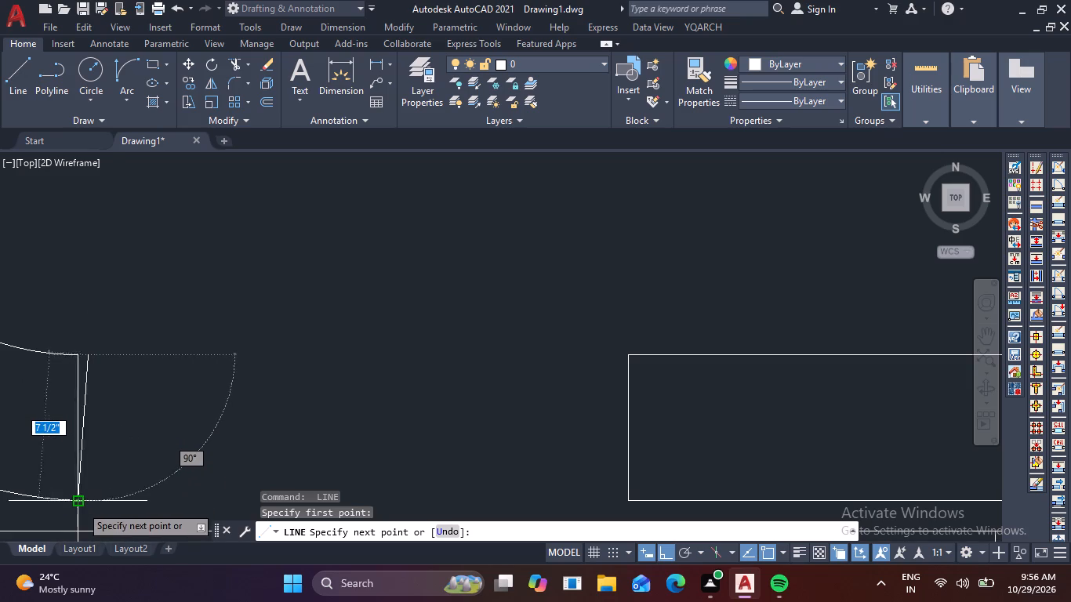
left_click(93, 505)
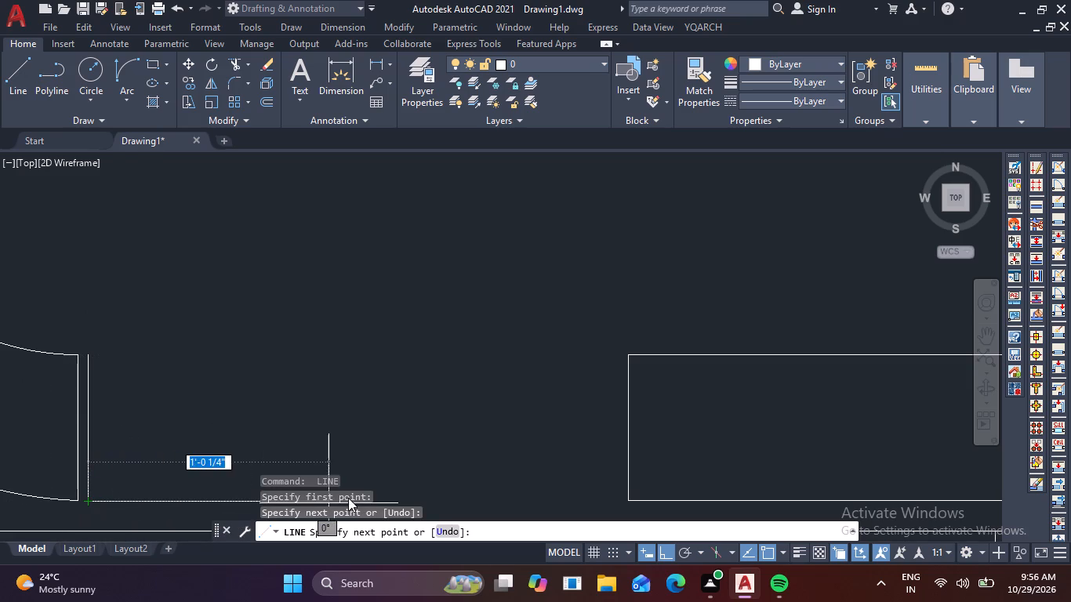
middle_click_drag(368, 485, 385, 388)
left_click(410, 406)
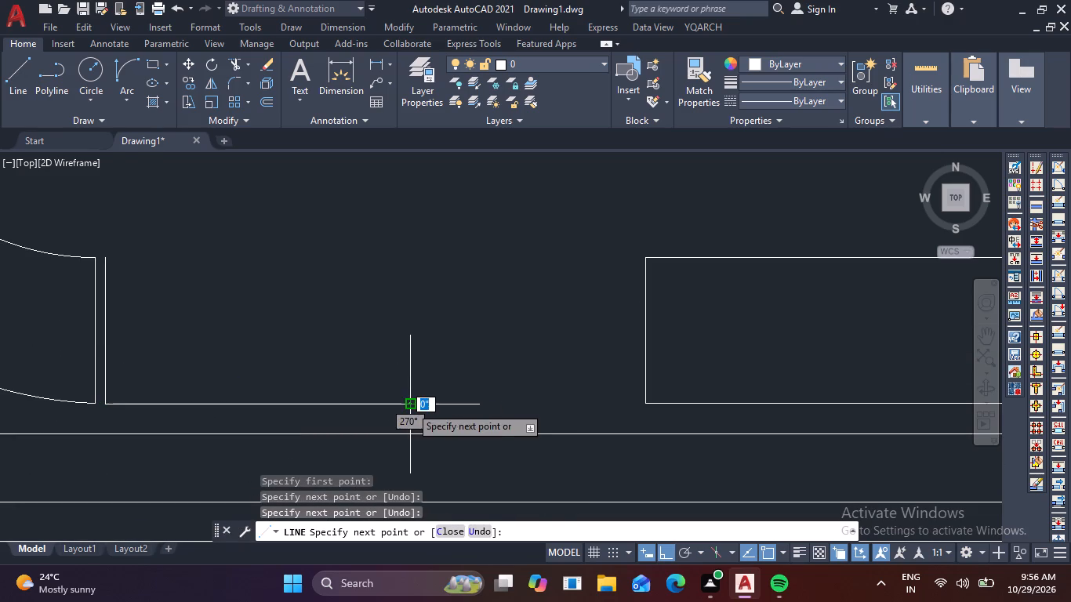
key("space")
Draw a partial top edge line for the fourth section from its end divider's upper end toward the third section.
key("space")
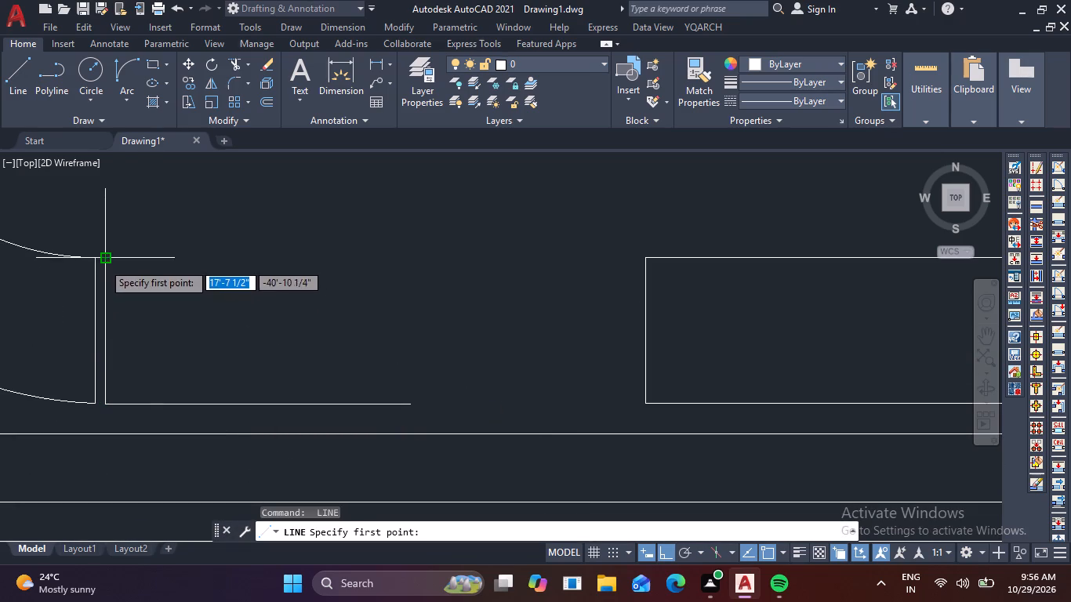
left_click(103, 263)
left_click(439, 268)
key("space")
scroll(586, 293, "down", 4)
middle_click_drag(427, 288, 371, 277)
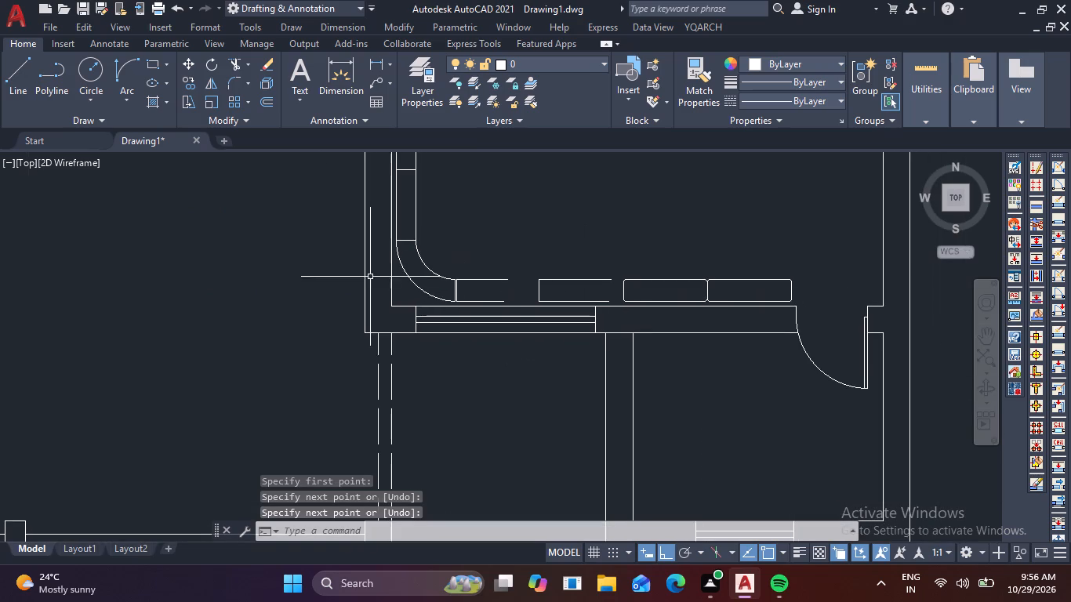
Fillet the third section's top and bottom edges to the divider shared with the second section, using the 1" radius.
key("f")
key("space")
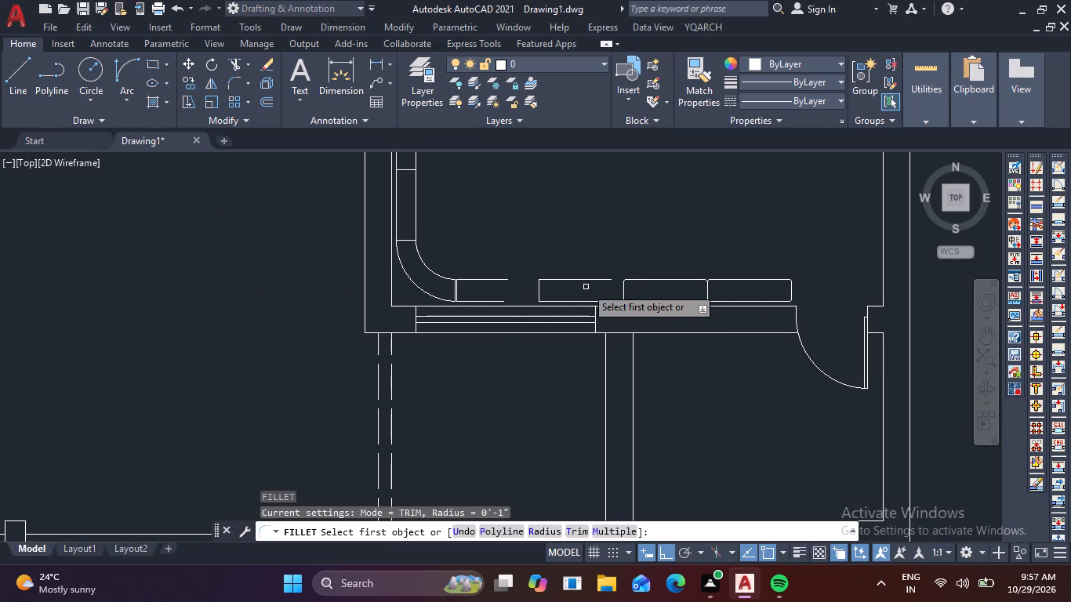
scroll(611, 288, "up", 2)
left_click(587, 264)
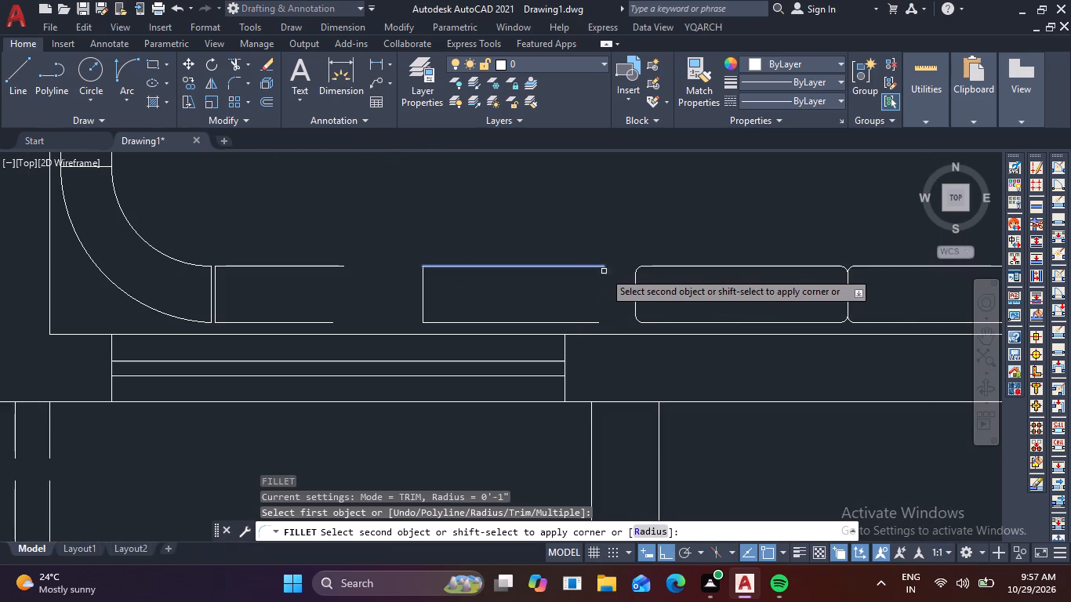
left_click(635, 287)
key("space")
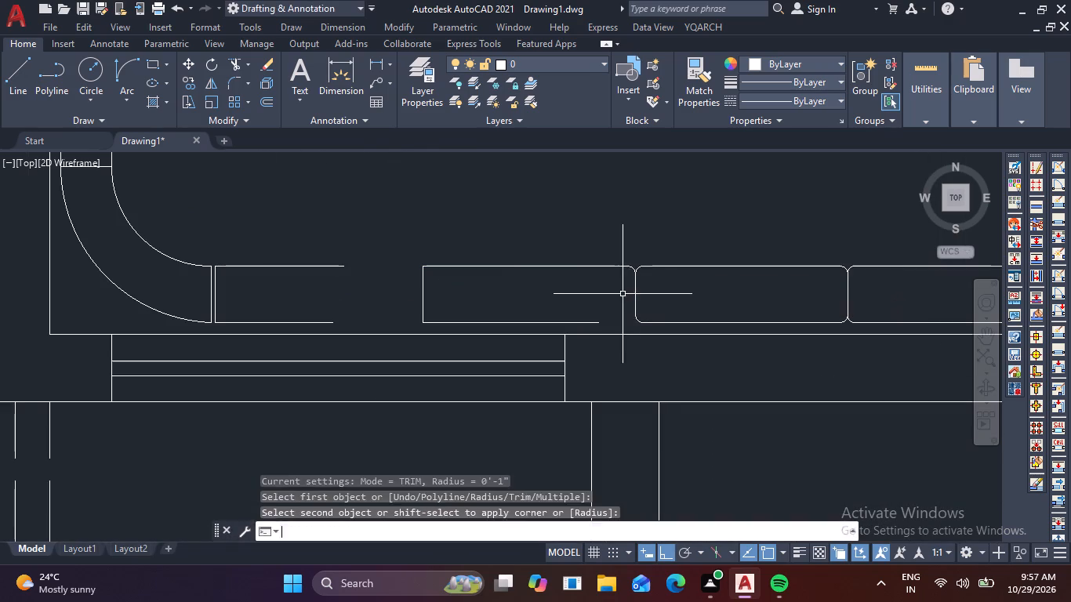
left_click(569, 323)
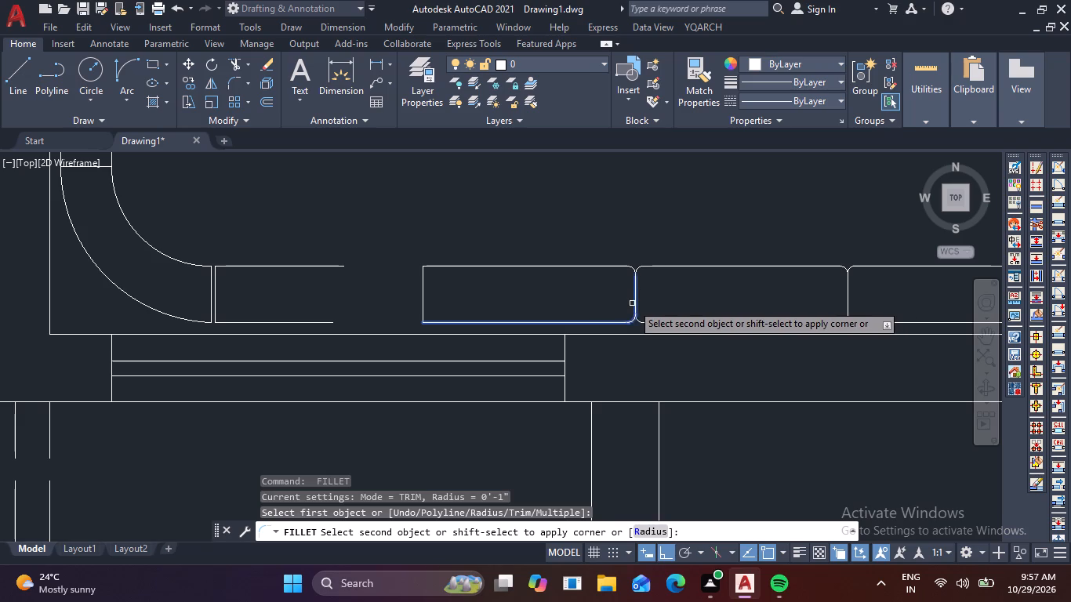
left_click(632, 303)
left_click(635, 303)
Fillet the third section's top and bottom corners at its far divider with the 1" radius.
key("space")
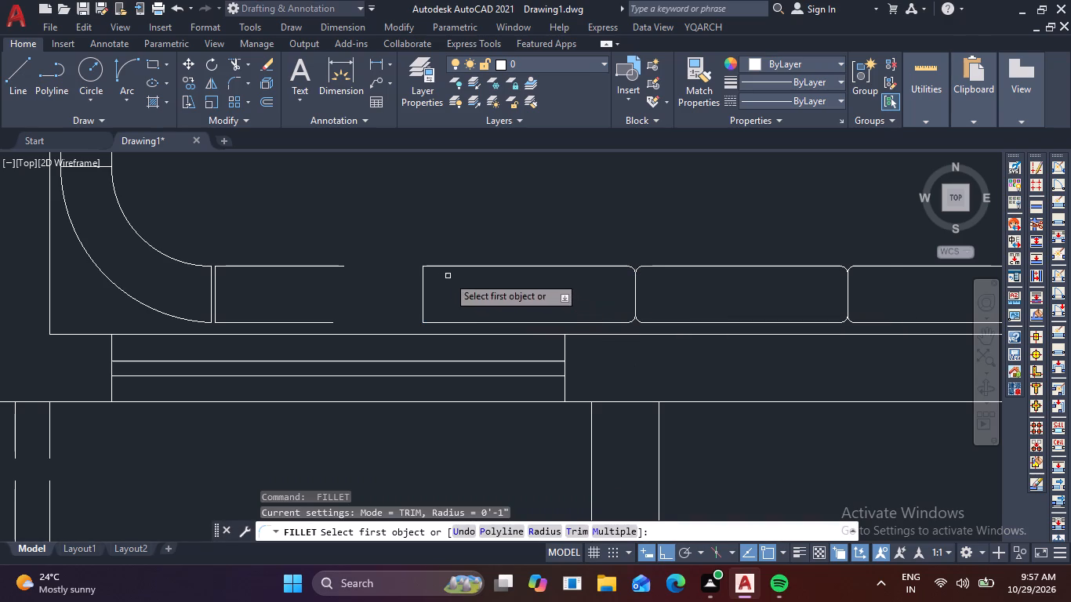
key("space")
key("space")
left_click(436, 266)
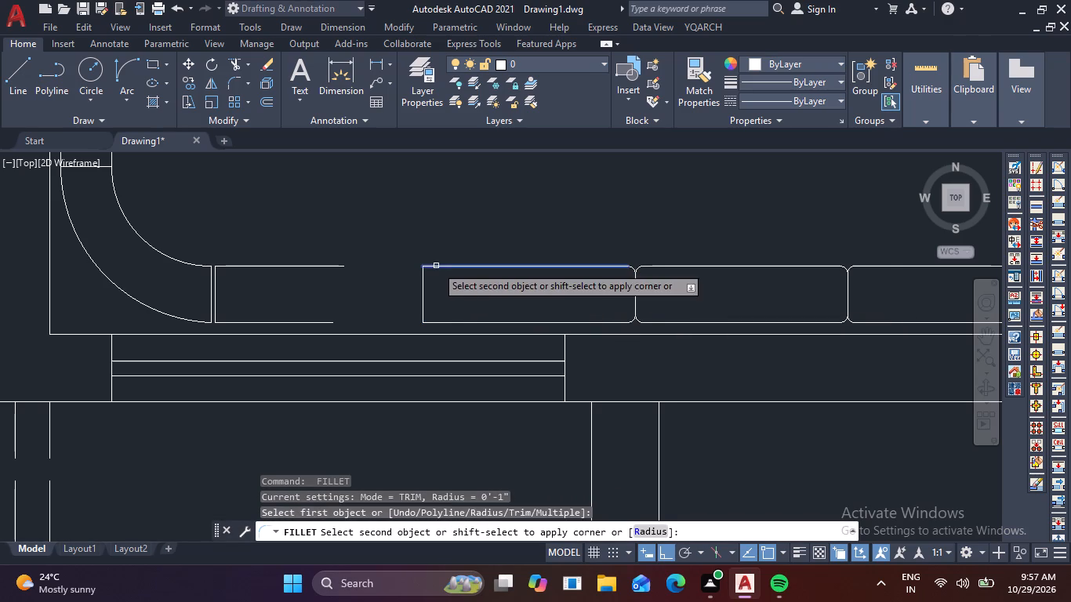
left_click(425, 285)
key("space")
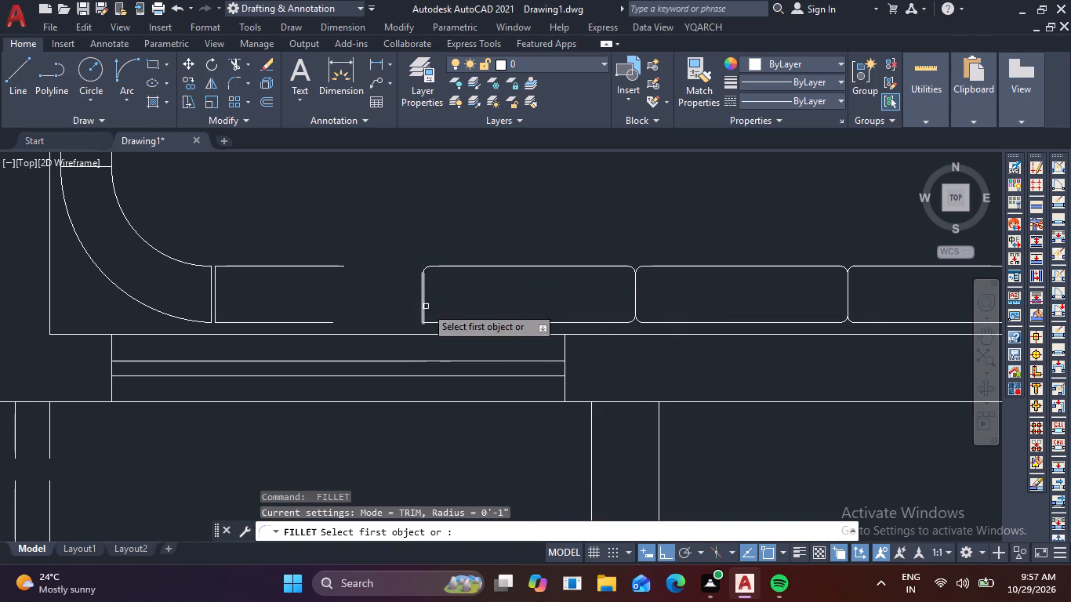
left_click(437, 322)
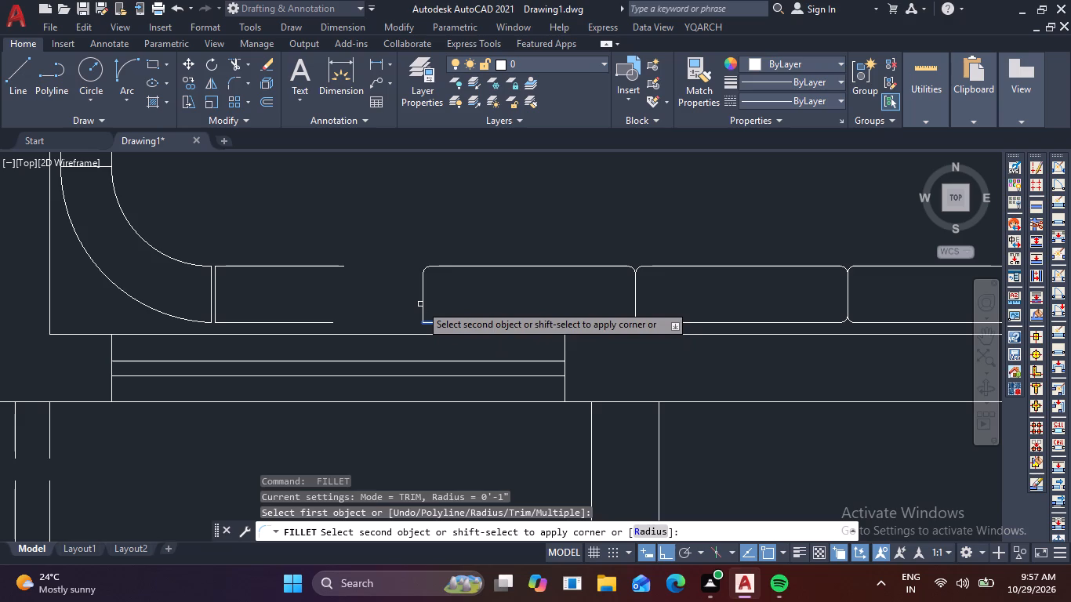
left_click(423, 304)
Fillet all four corners of the fourth section with the 1" radius, extending its edges to the divider shared with the third section.
key("space")
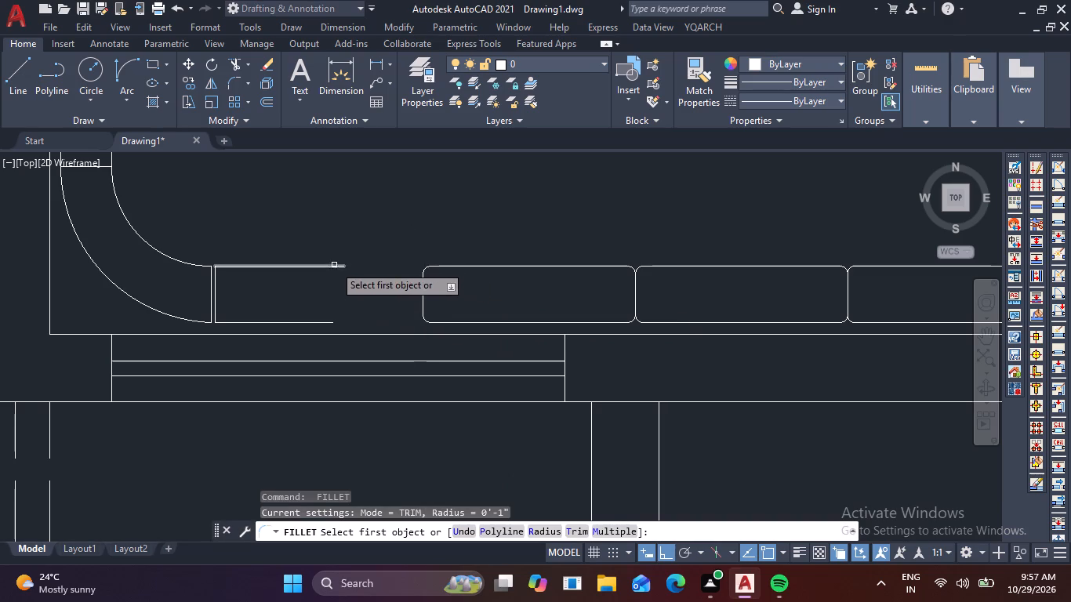
left_click(334, 268)
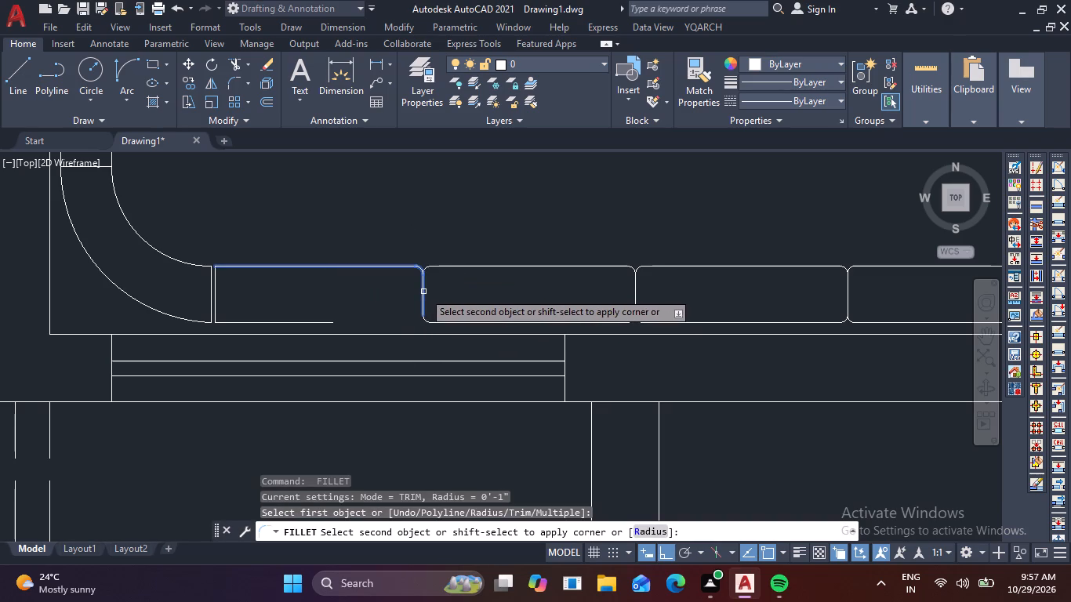
left_click(423, 292)
key("space")
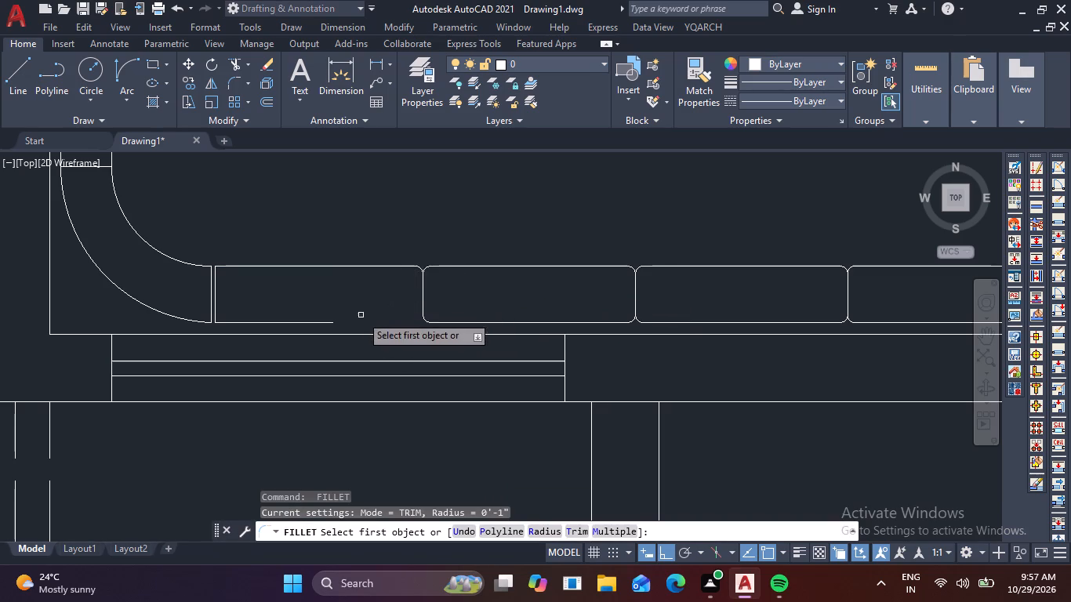
left_click(311, 322)
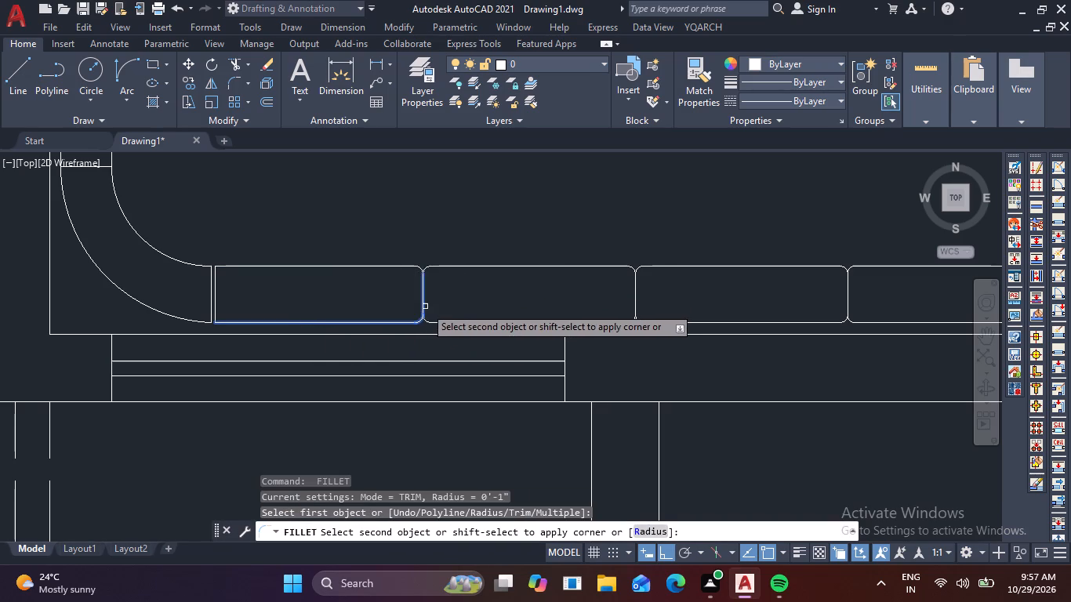
left_click(425, 306)
key("space")
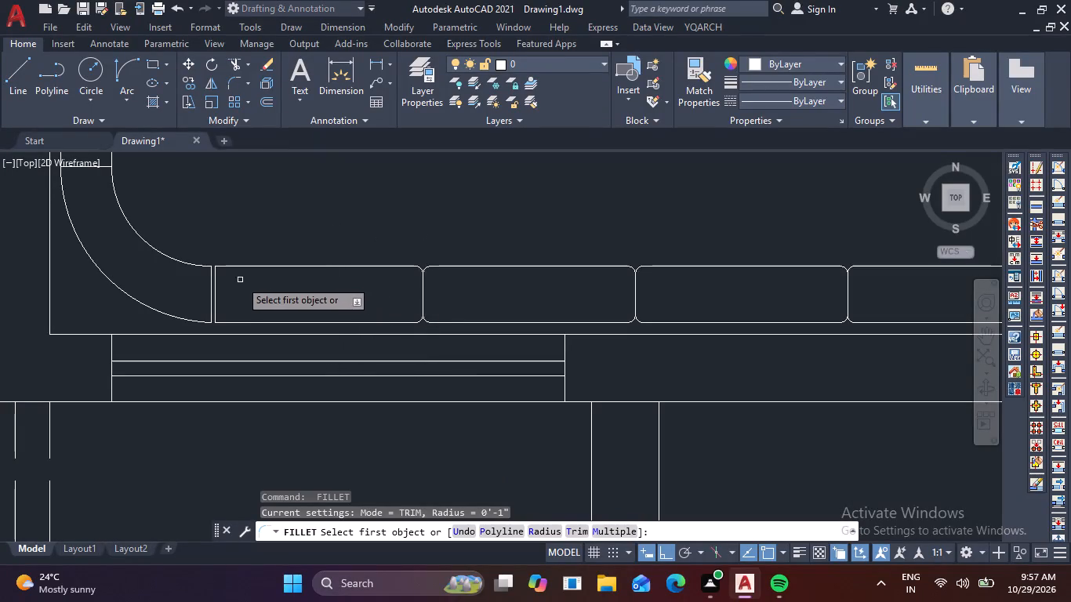
left_click(234, 267)
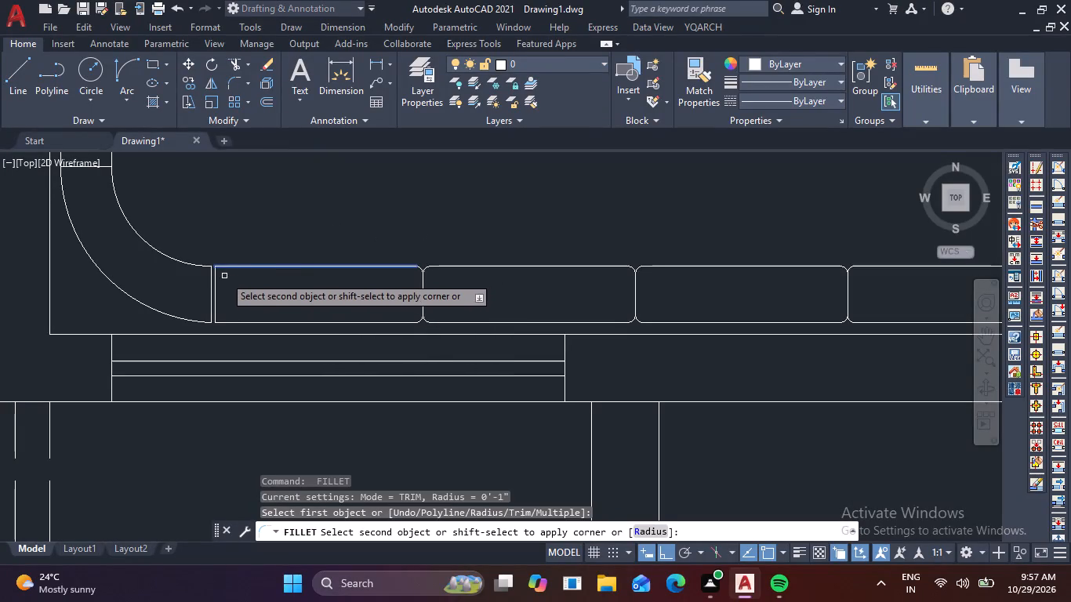
left_click(216, 287)
key("space")
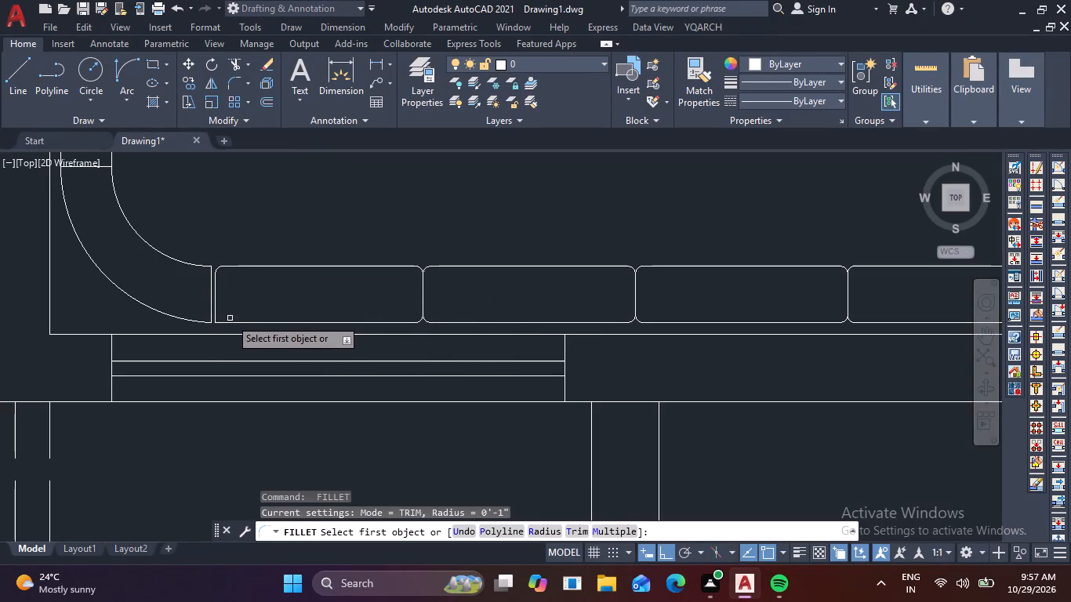
left_click(215, 310)
left_click(238, 324)
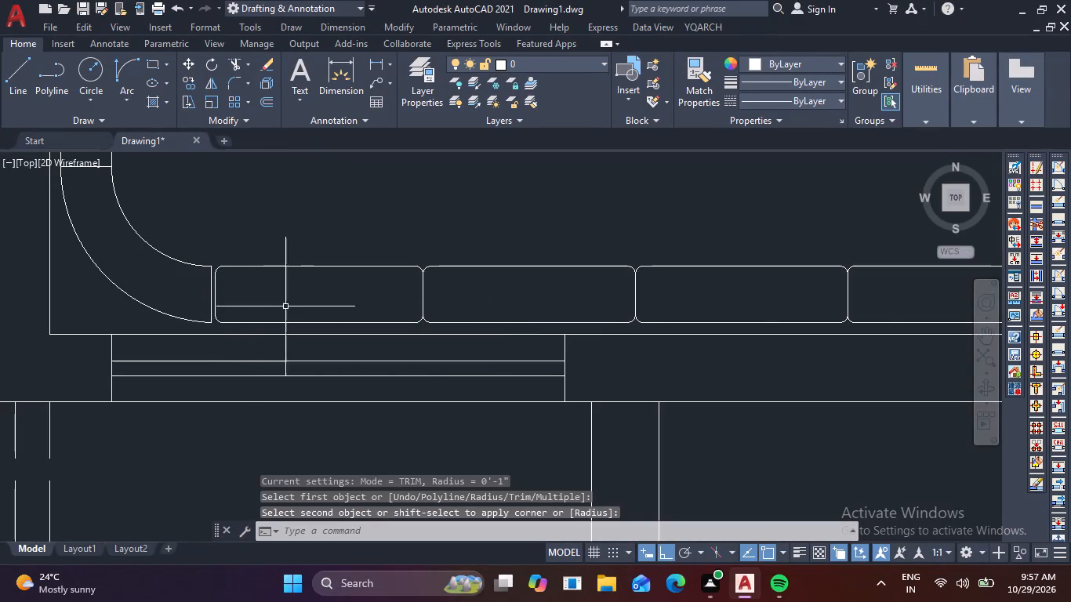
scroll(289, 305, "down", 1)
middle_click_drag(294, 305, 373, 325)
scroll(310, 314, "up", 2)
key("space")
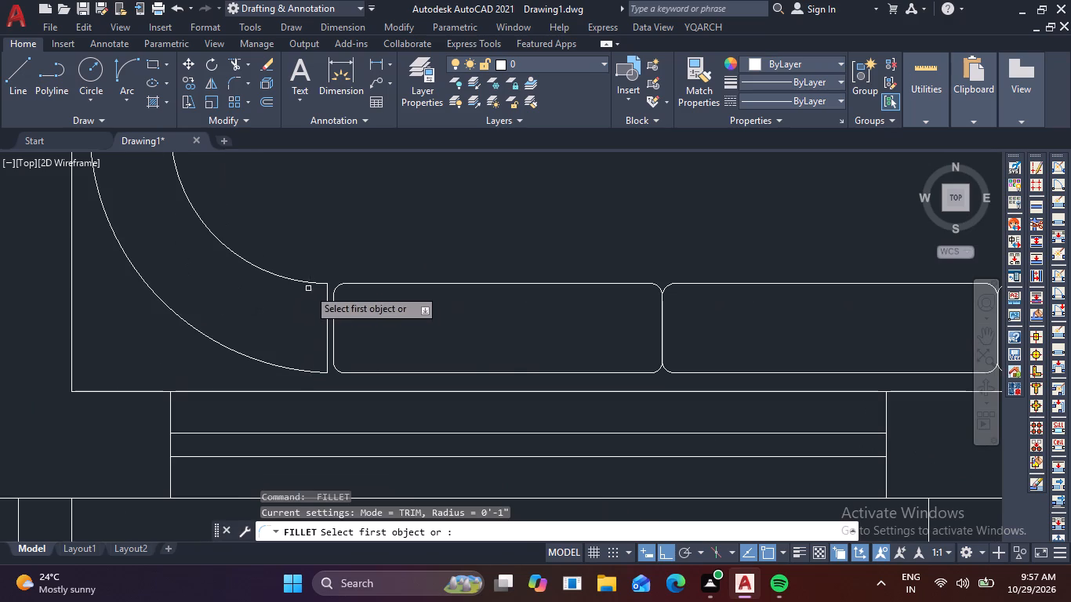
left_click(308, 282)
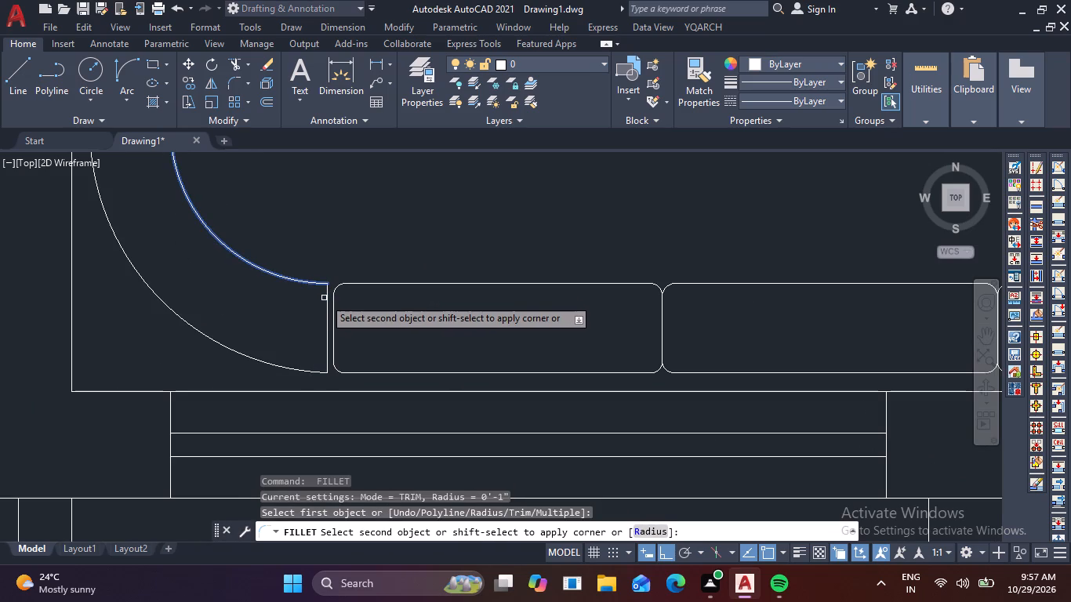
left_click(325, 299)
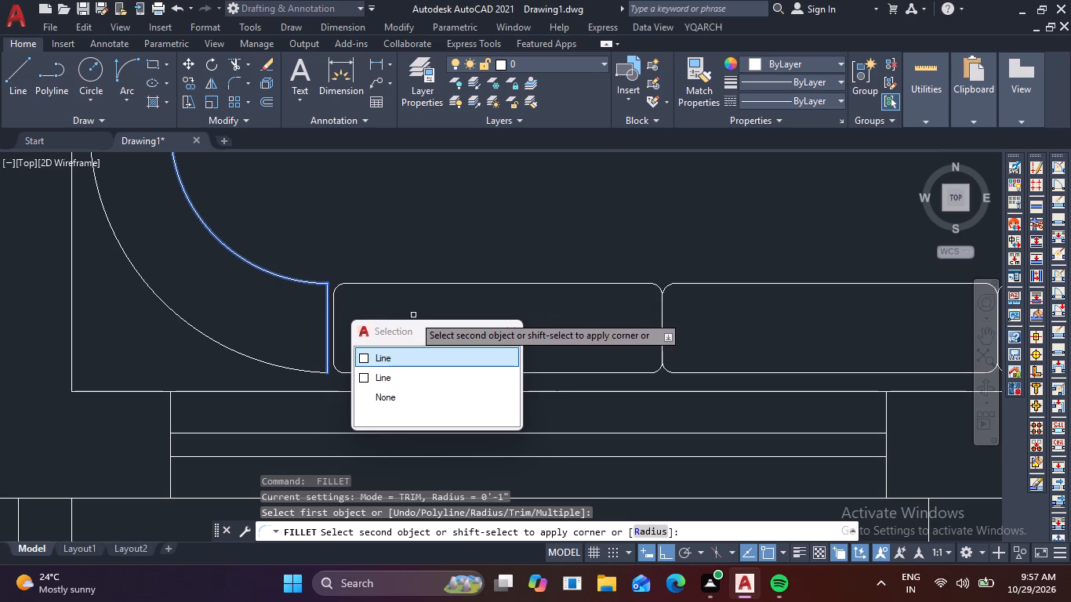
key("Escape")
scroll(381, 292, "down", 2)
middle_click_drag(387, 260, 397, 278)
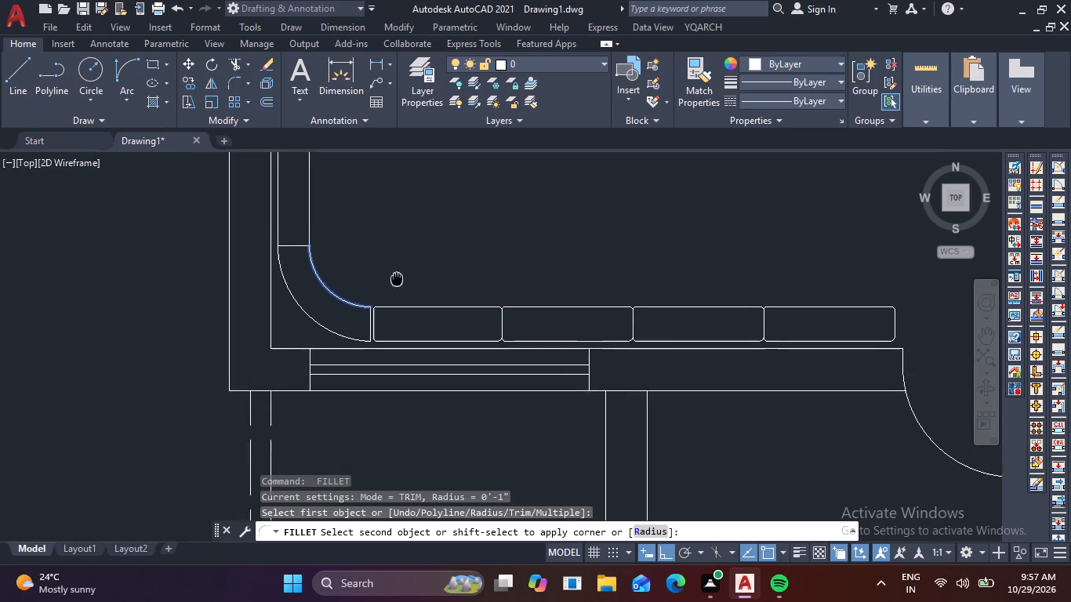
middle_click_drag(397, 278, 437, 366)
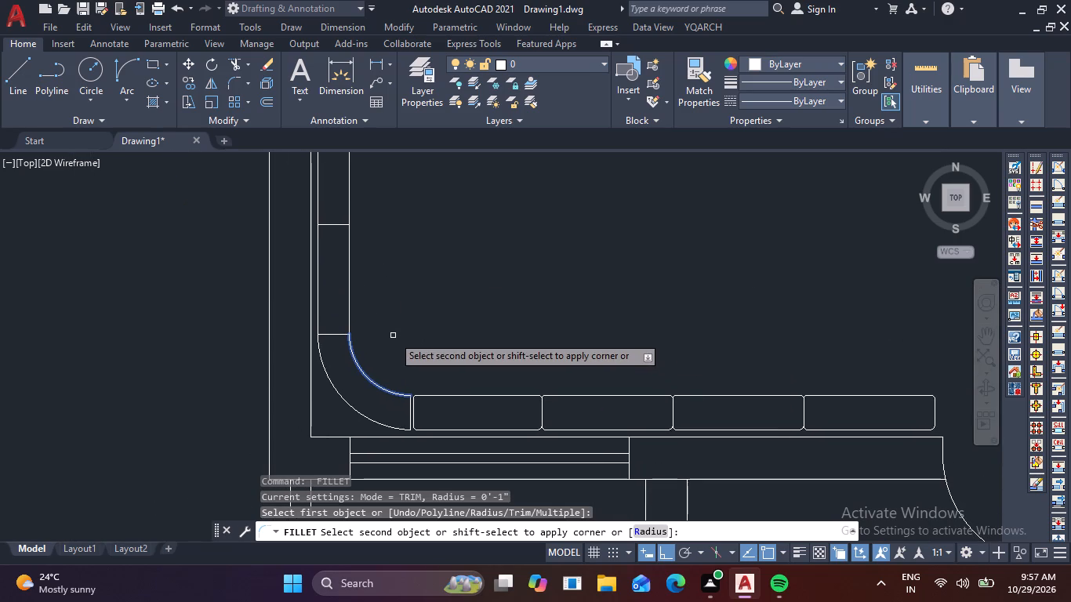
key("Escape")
Draw a line across the vertical run just above the curved corner piece, parallel to the corner's end line.
scroll(340, 339, "up", 1)
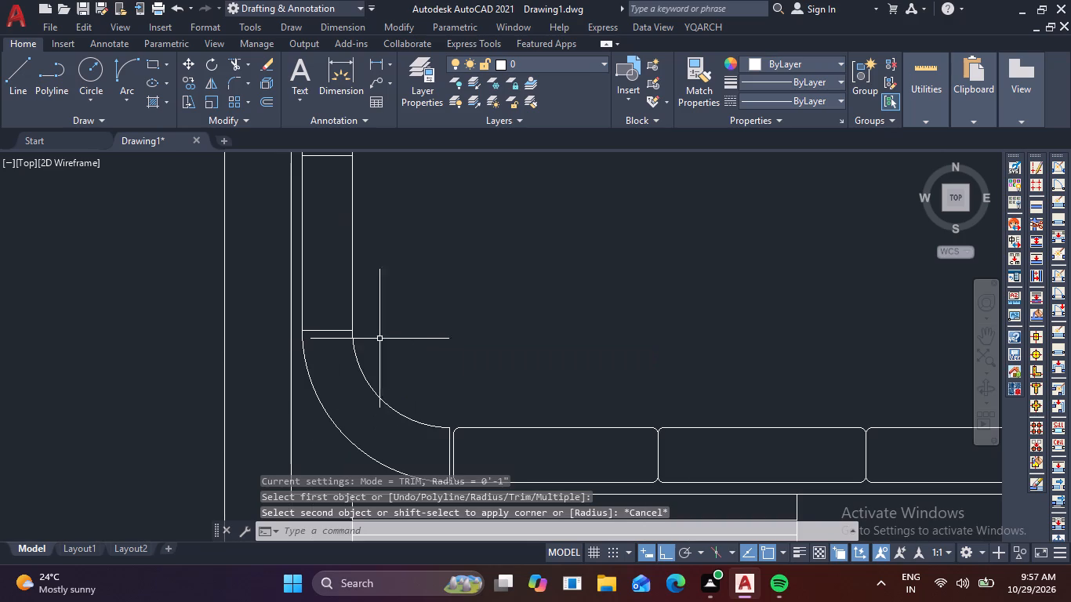
key("l")
key("space")
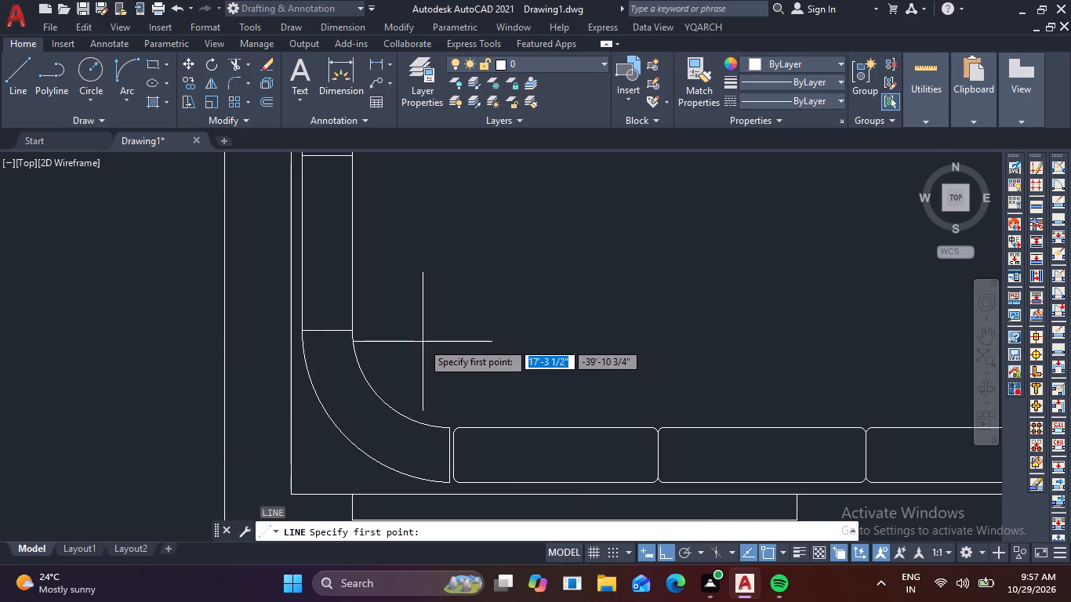
scroll(361, 328, "up", 2)
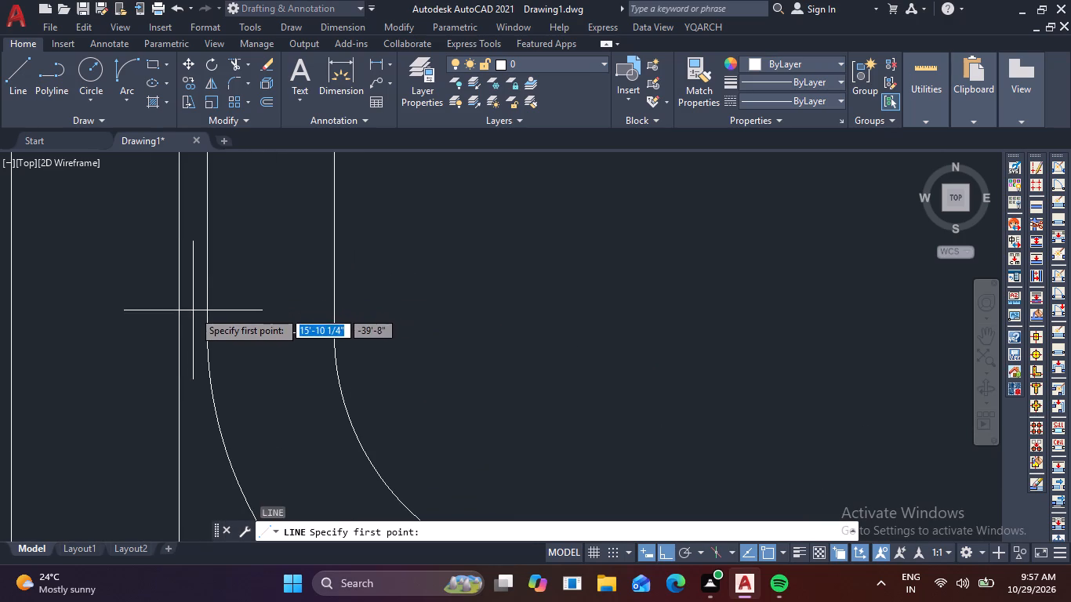
left_click(206, 318)
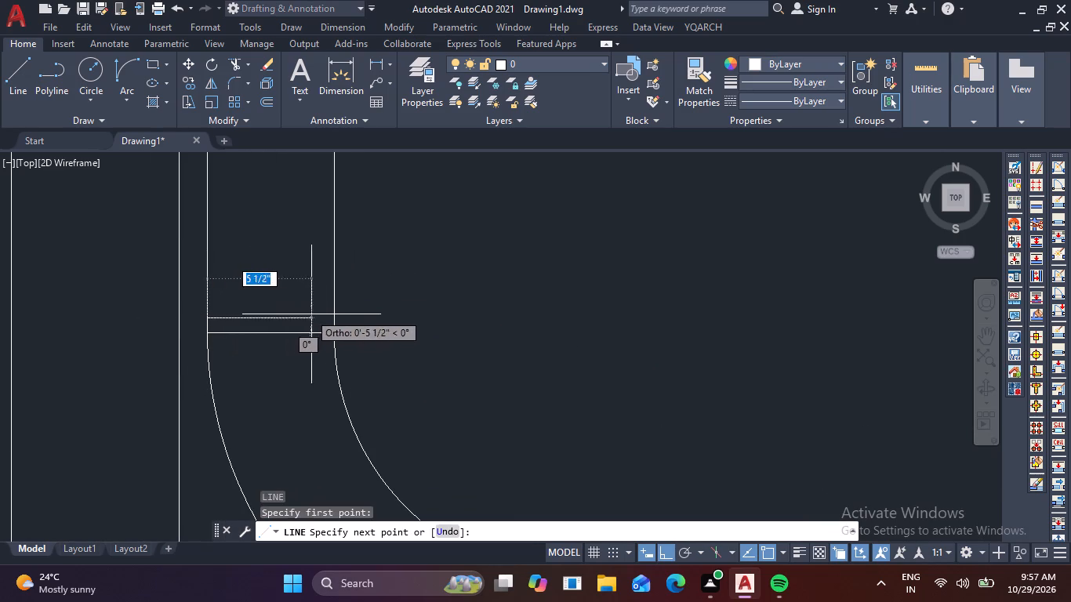
left_click(336, 318)
key("space")
scroll(364, 308, "down", 2)
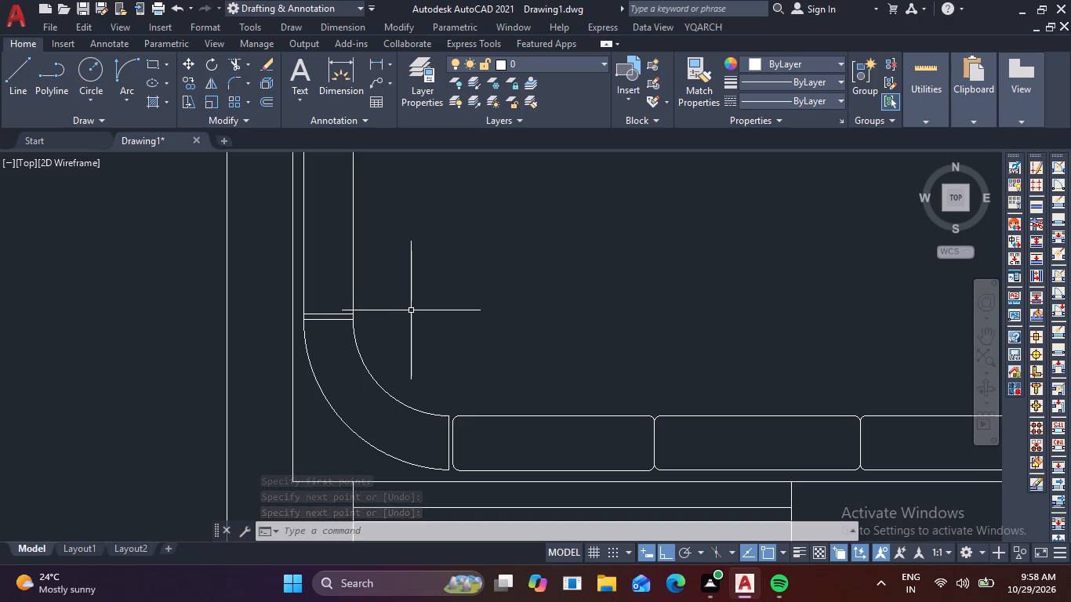
Fillet both bottom corners of the vertical run's lowest section, above the curved corner piece, with the 1" radius.
key("f")
key("space")
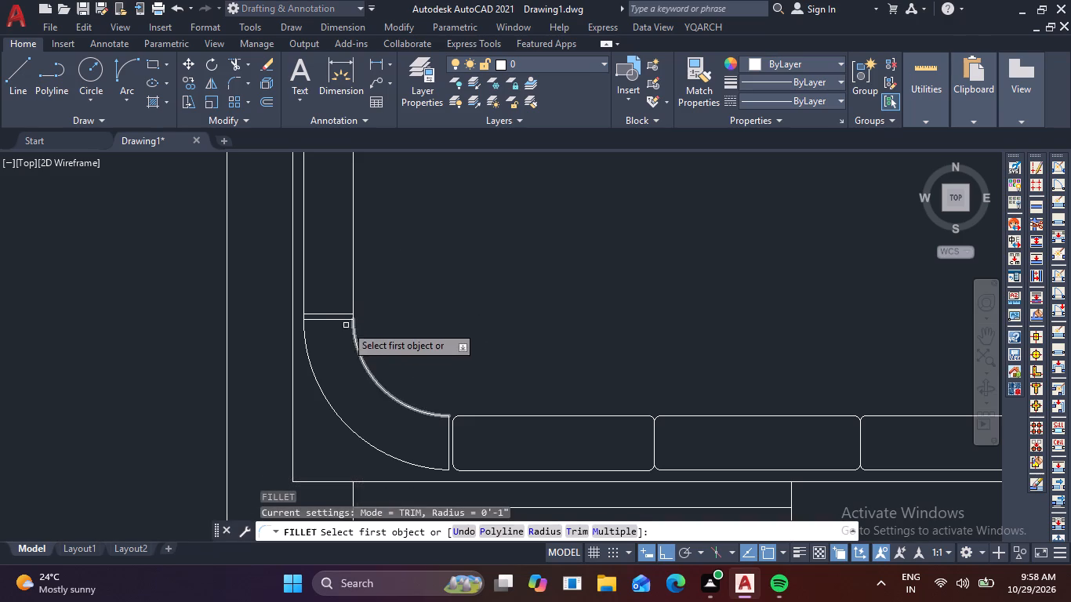
scroll(342, 317, "up", 2)
left_click(616, 526)
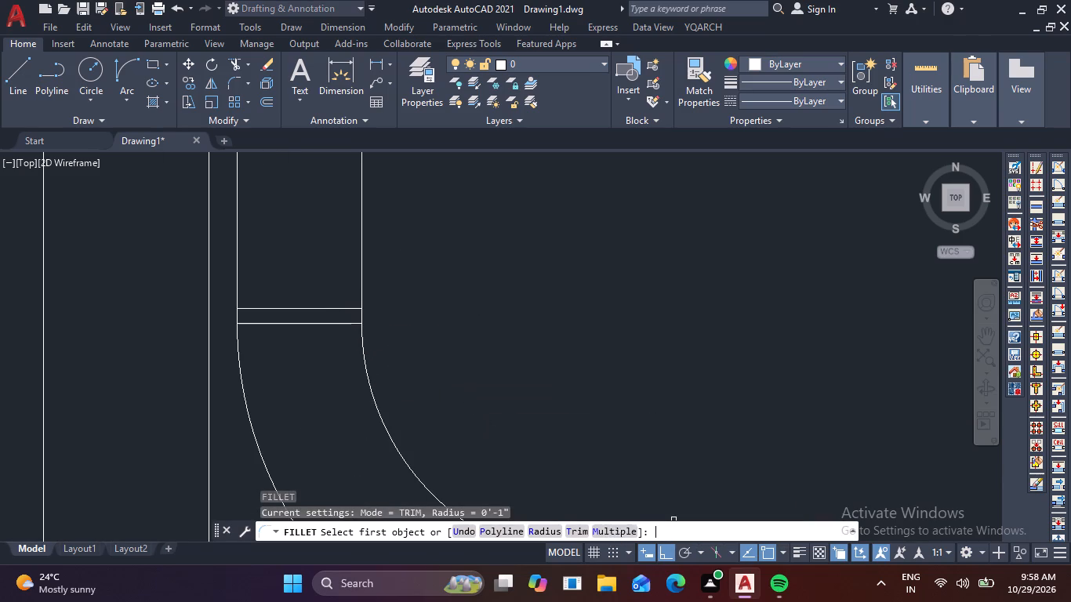
left_click(621, 532)
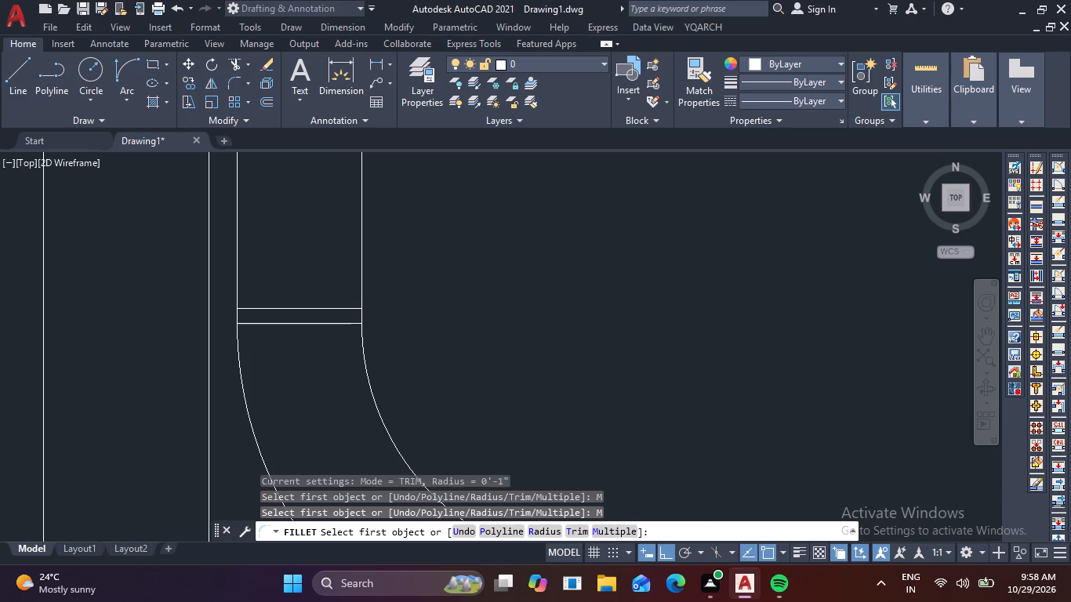
left_click(347, 309)
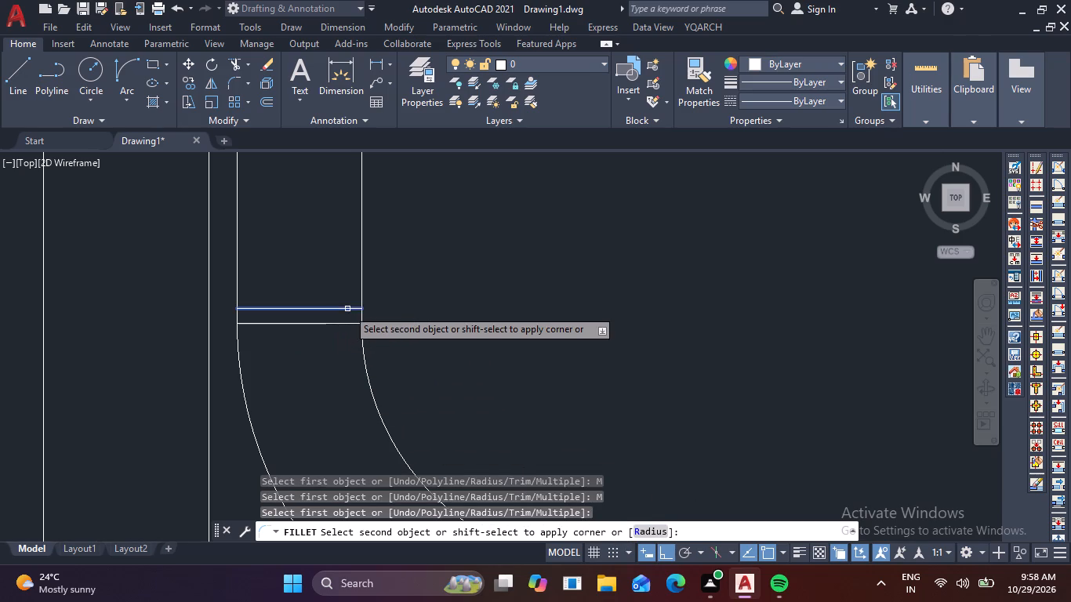
left_click(360, 302)
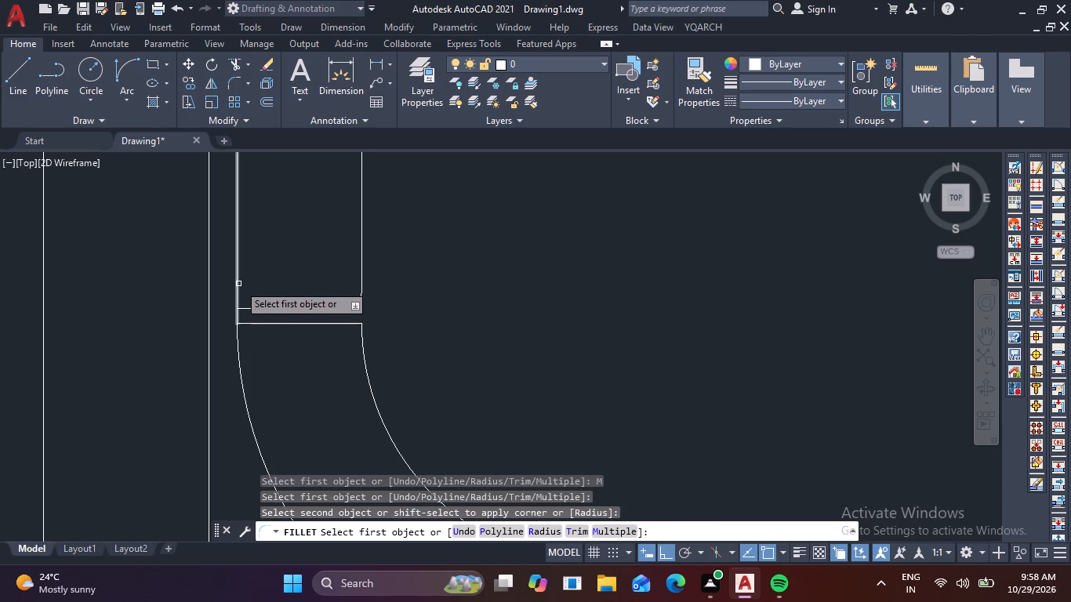
left_click(237, 283)
left_click(255, 306)
scroll(285, 272, "down", 2)
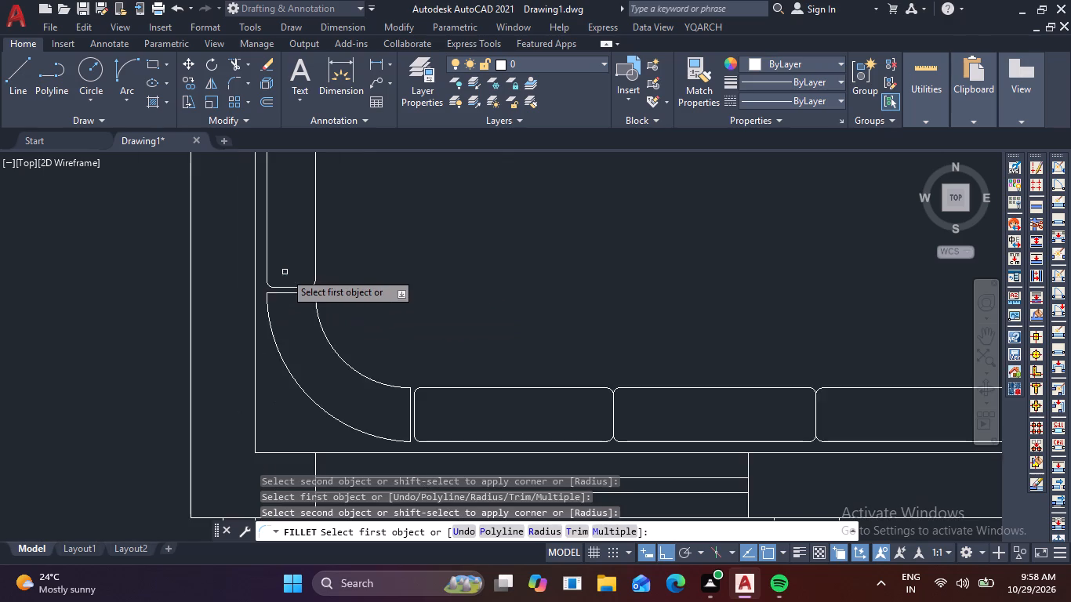
Fillet both top corners of the vertical run's lowest section with the 1" radius.
middle_click_drag(284, 281, 296, 419)
scroll(310, 251, "up", 2)
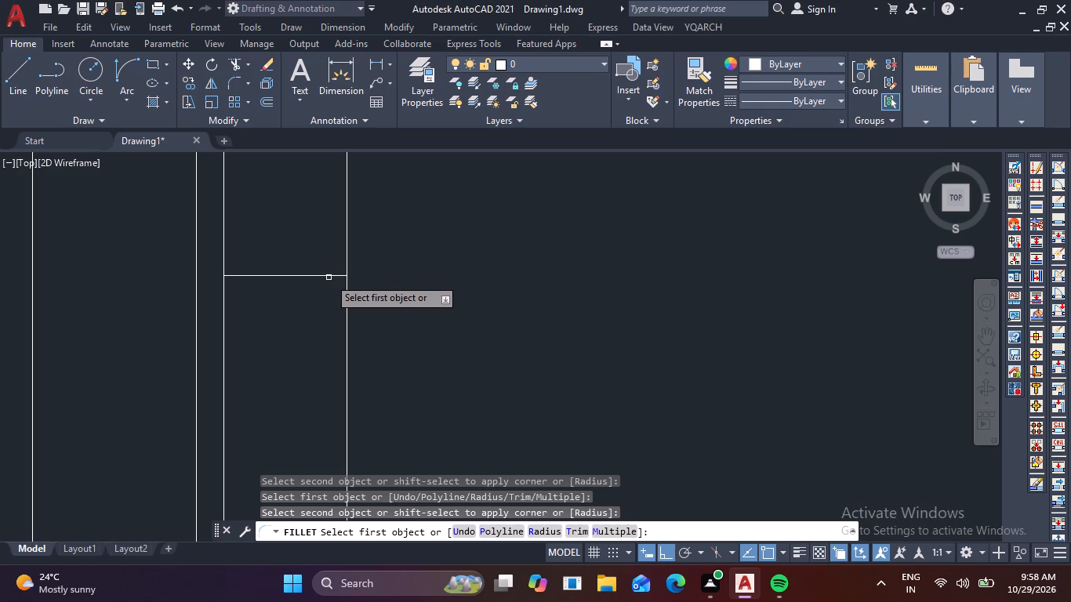
left_click(325, 276)
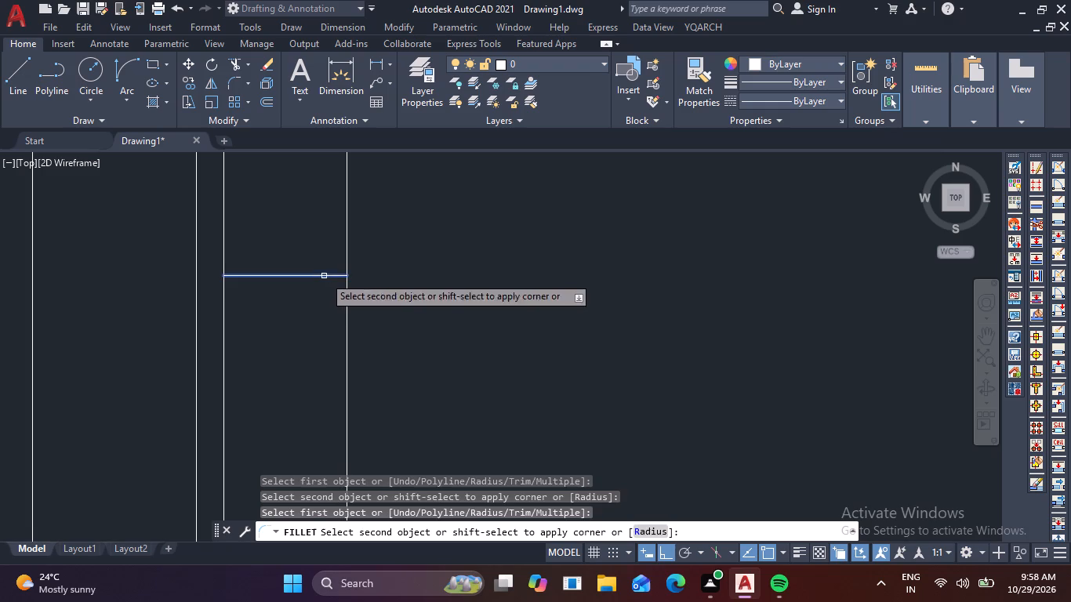
left_click(347, 300)
key("space")
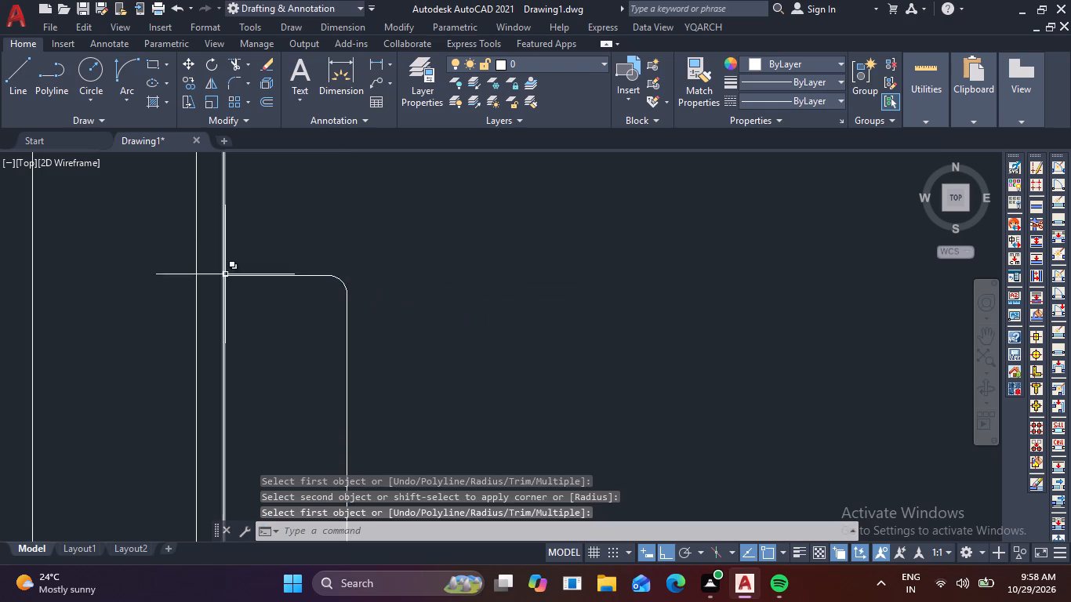
key("space")
left_click(246, 276)
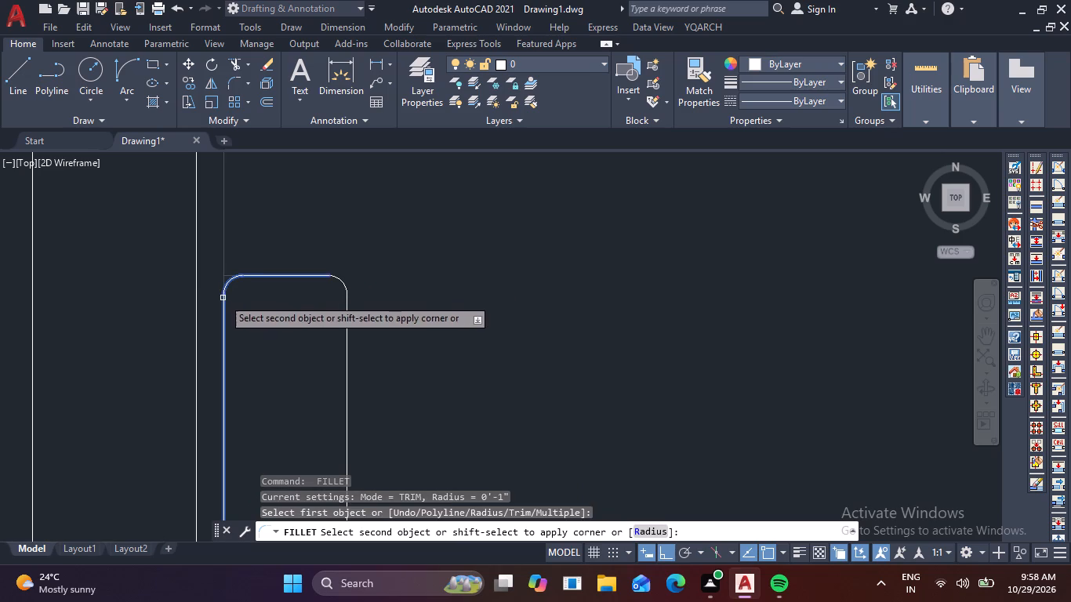
left_click(223, 298)
Draw partial side lines for the vertical run's middle section, downward from both ends of its top divider.
scroll(278, 262, "down", 1)
middle_click_drag(285, 273, 276, 372)
scroll(285, 339, "down", 2)
middle_click_drag(321, 321, 296, 392)
key("Escape")
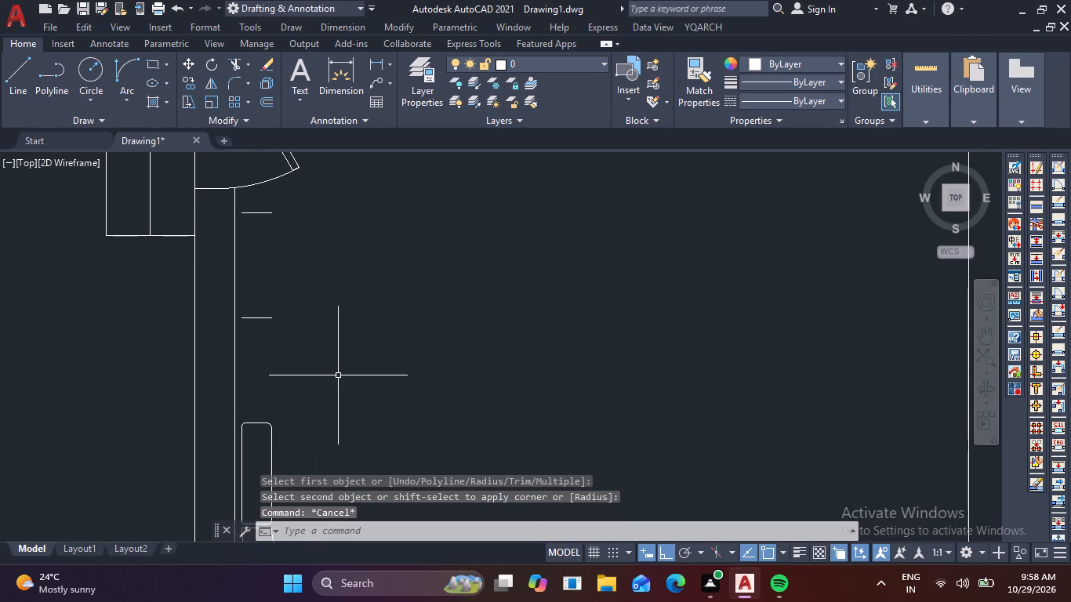
type("l")
key("space")
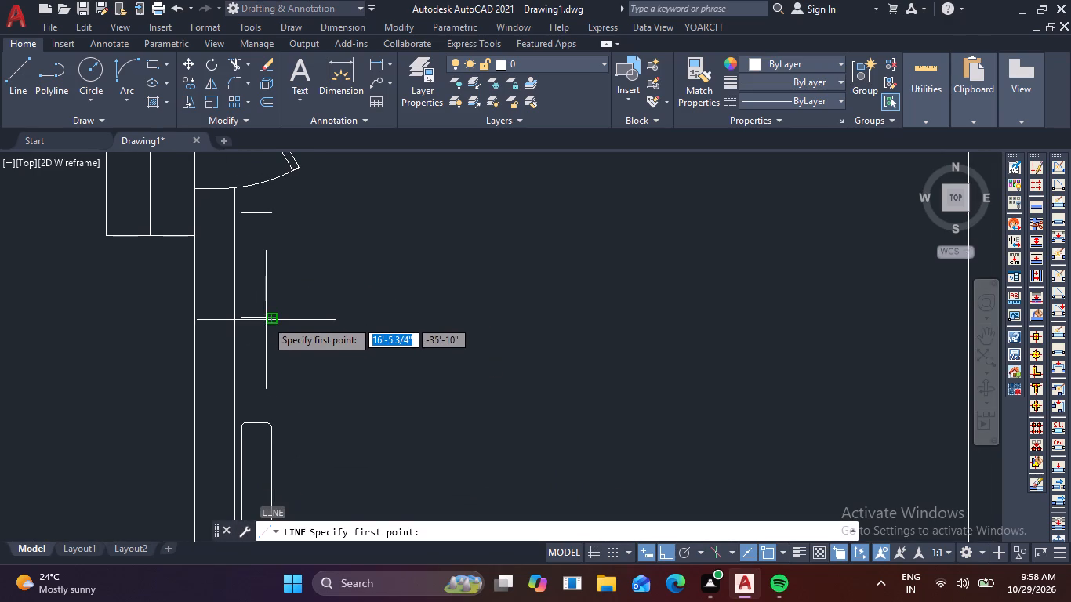
left_click(269, 321)
left_click(279, 387)
key("space")
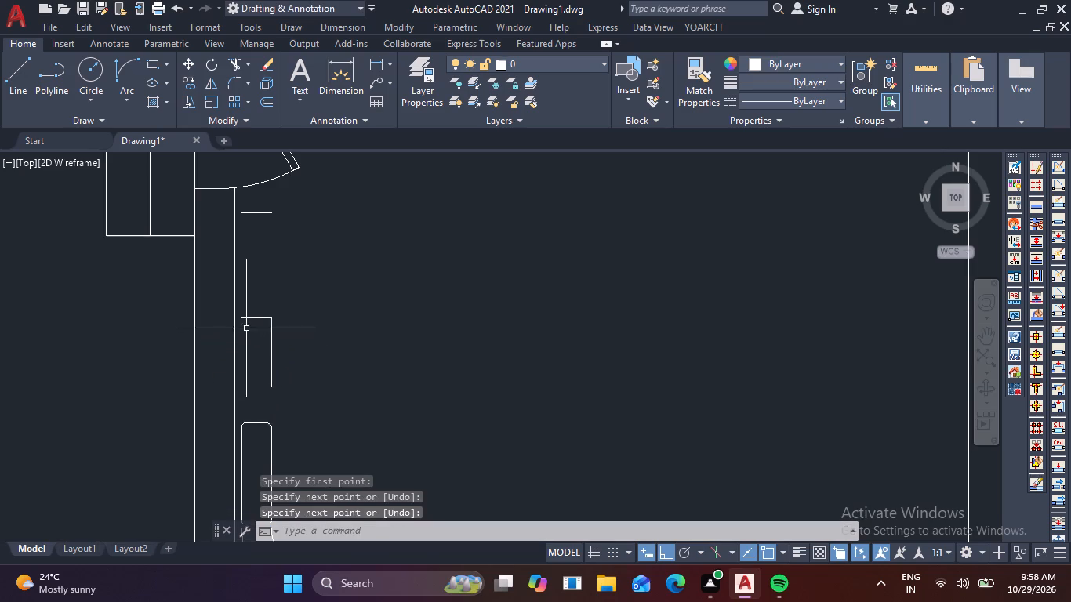
key("space")
left_click(243, 321)
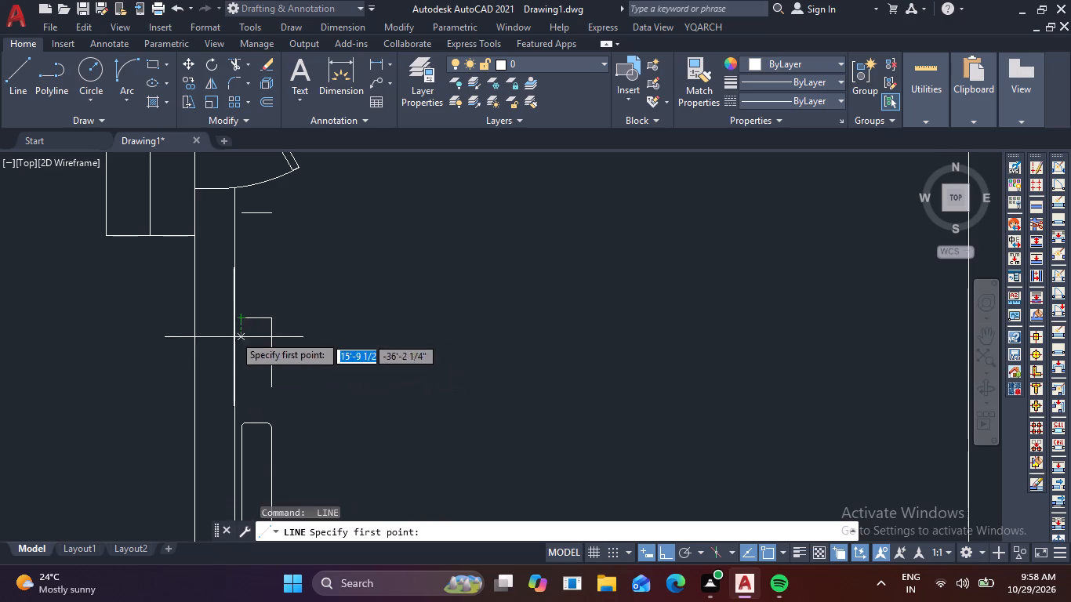
left_click(240, 317)
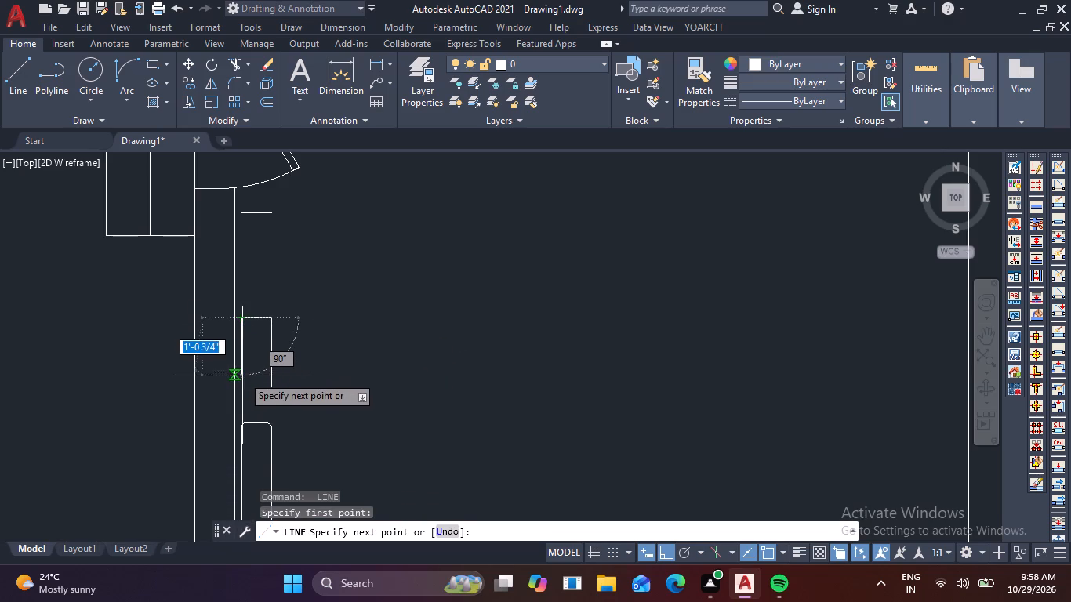
left_click(243, 386)
key("space")
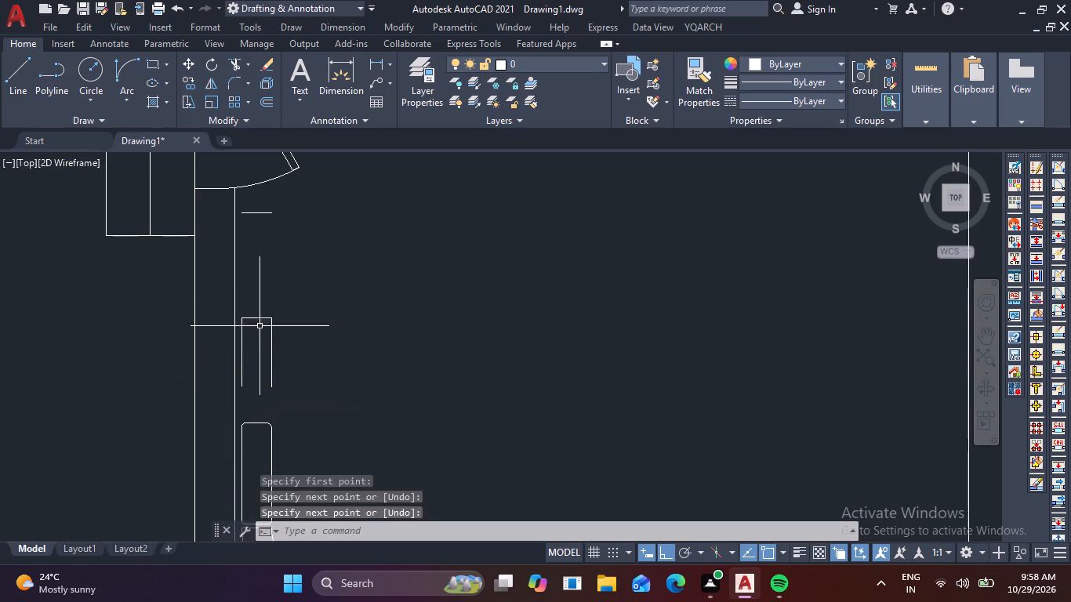
Draw partial side lines for the vertical run's topmost section, downward from both ends of its top divider.
key("space")
left_click(274, 216)
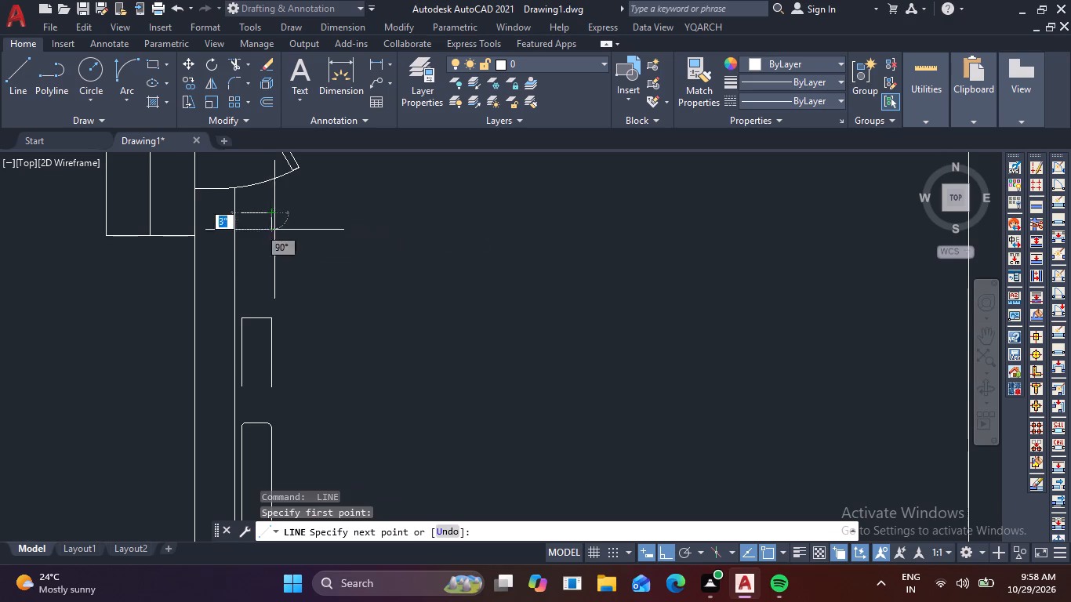
left_click(283, 280)
key("space")
key("space")
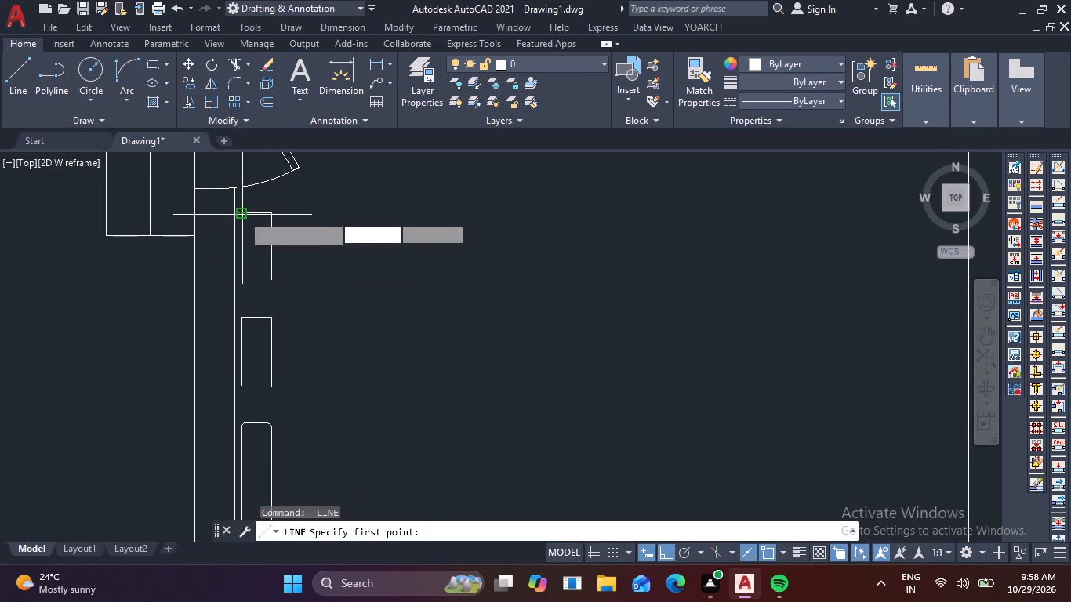
left_click(242, 215)
left_click(250, 272)
key("space")
Fillet the middle section's two side lines to the divider shared with the lowest section, using the 1" radius.
scroll(258, 285, "down", 1)
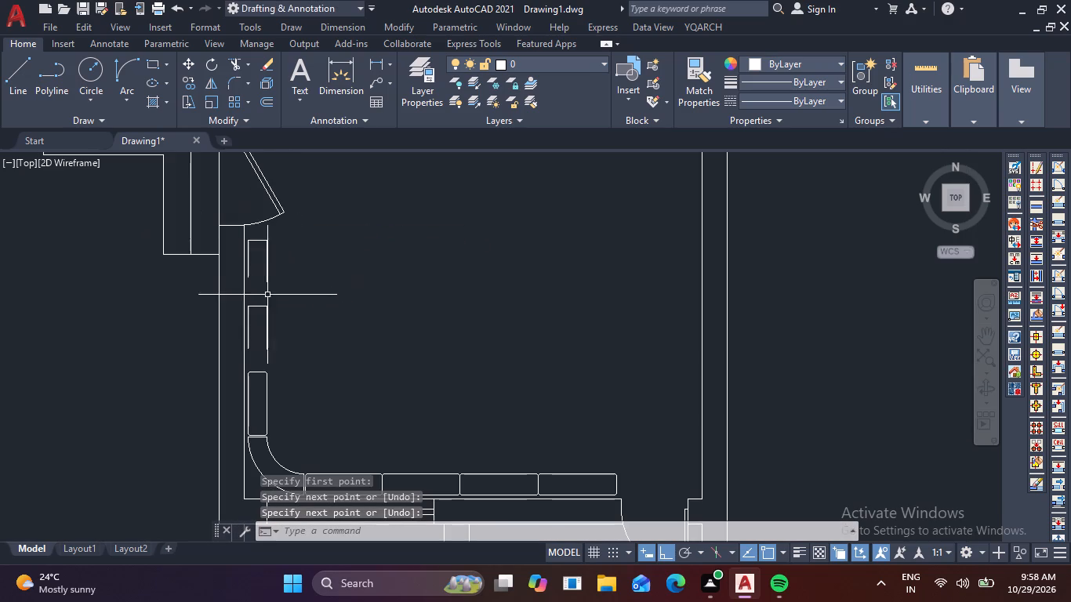
key("f")
key("space")
scroll(274, 378, "up", 1)
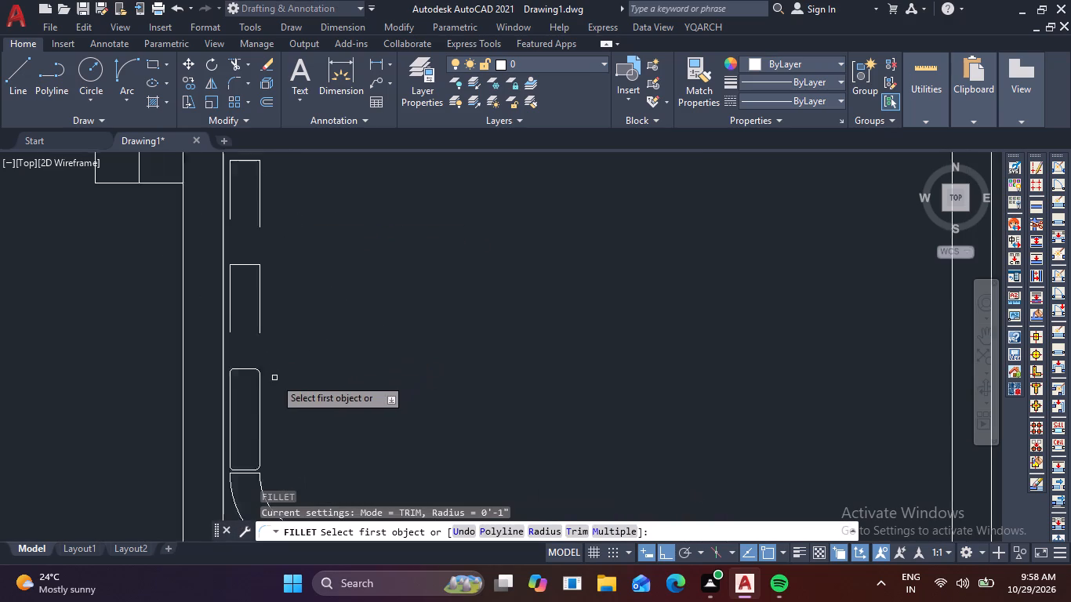
scroll(274, 378, "up", 1)
left_click(249, 298)
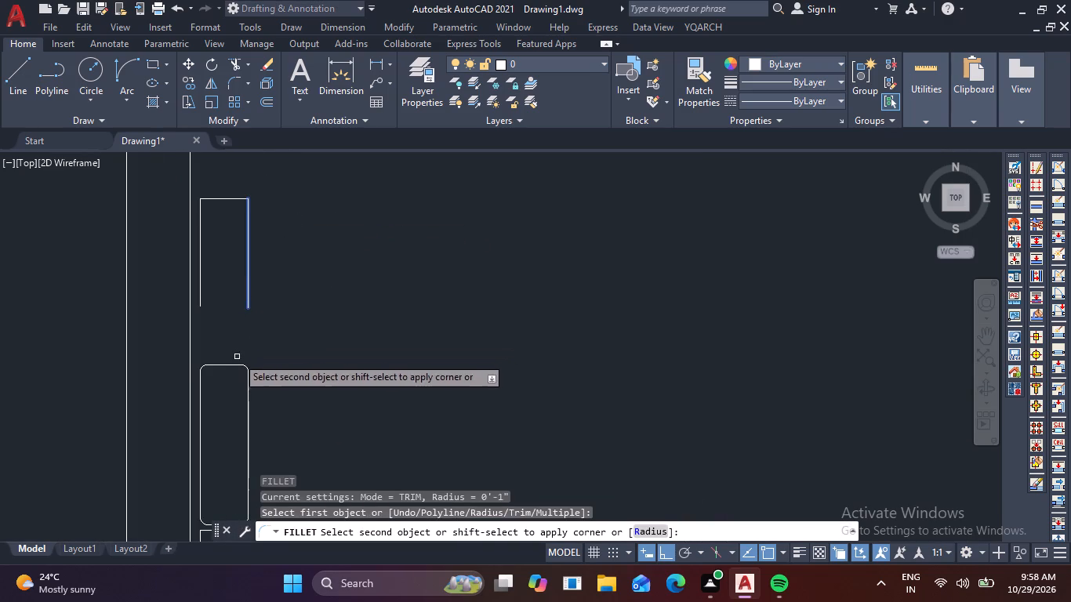
left_click(222, 368)
left_click(227, 363)
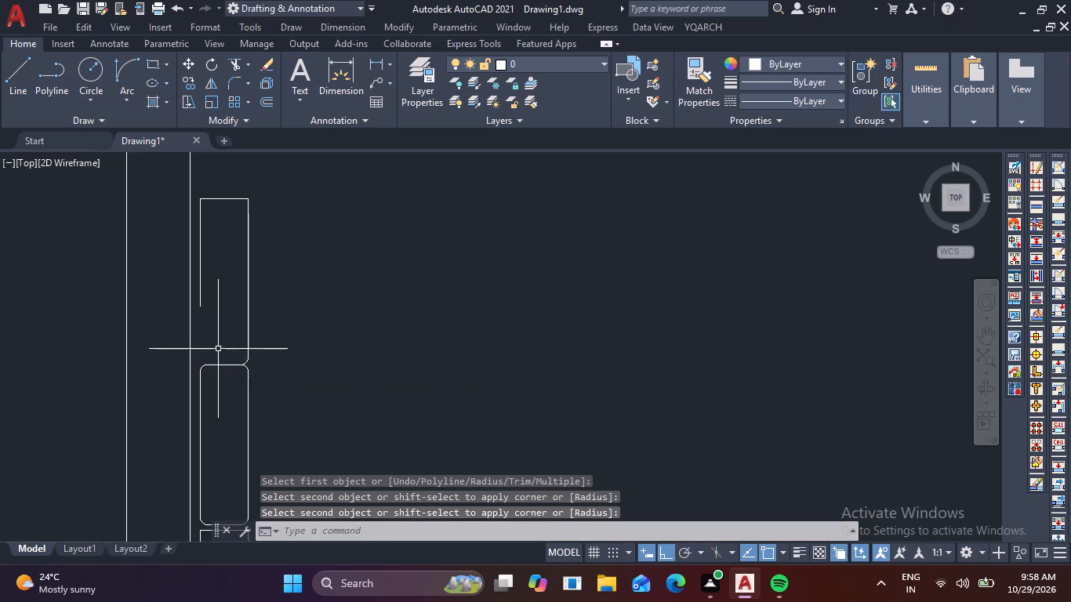
key("space")
left_click(200, 303)
left_click(225, 367)
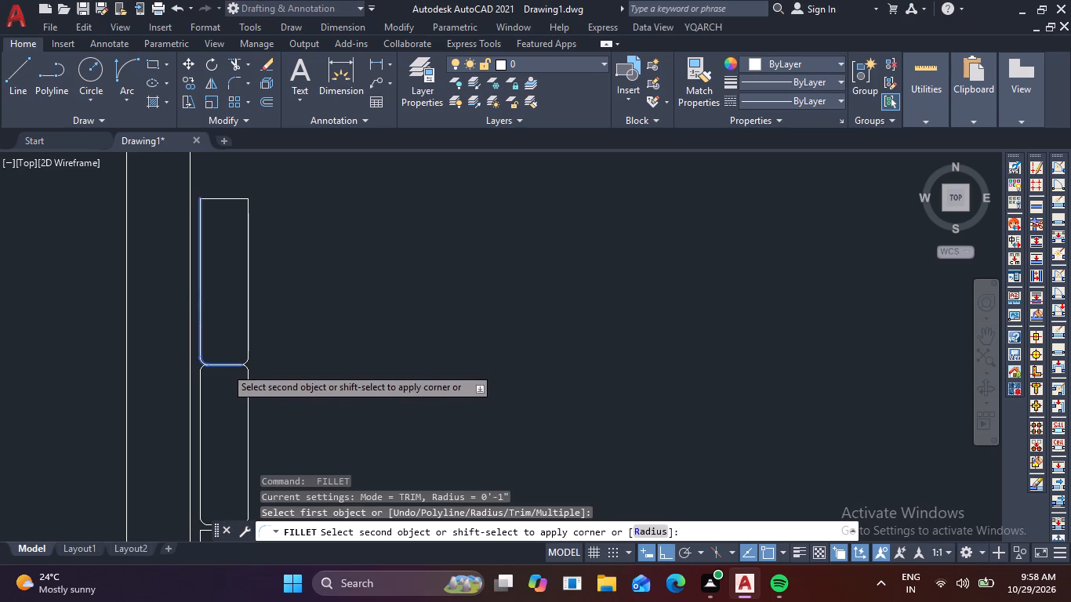
Fillet both top corners of the vertical run's middle section with the 1" radius.
middle_click_drag(238, 306, 226, 370)
key("space")
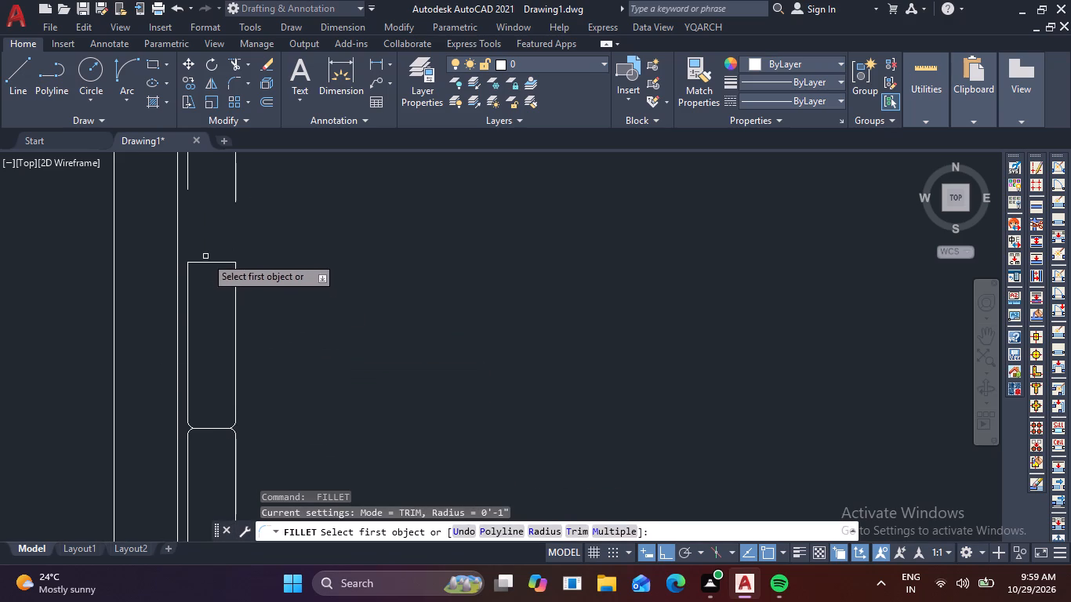
left_click(218, 262)
left_click(238, 277)
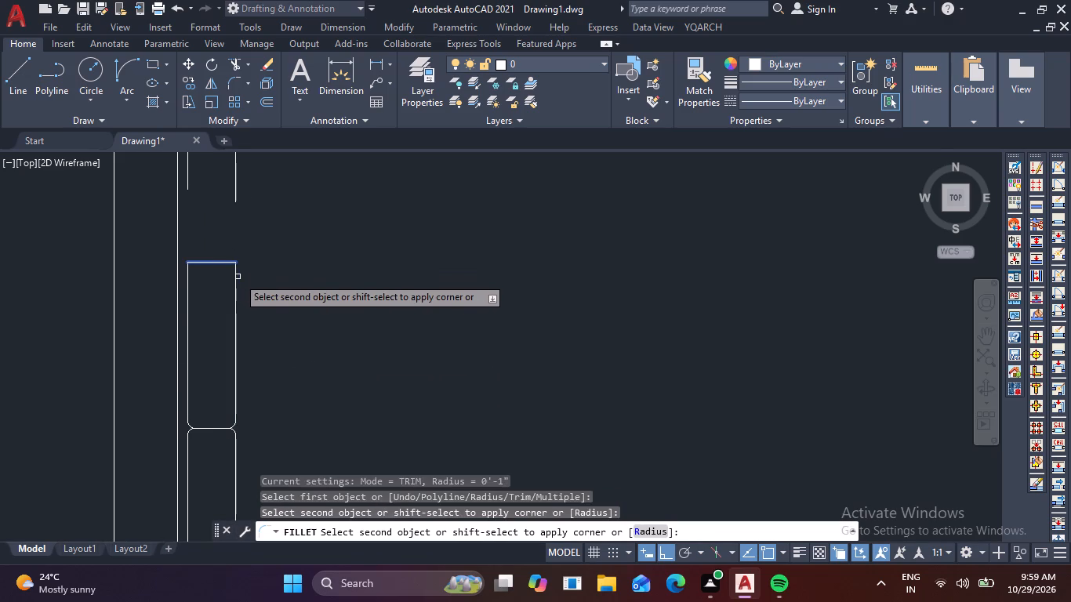
left_click(235, 275)
key("space")
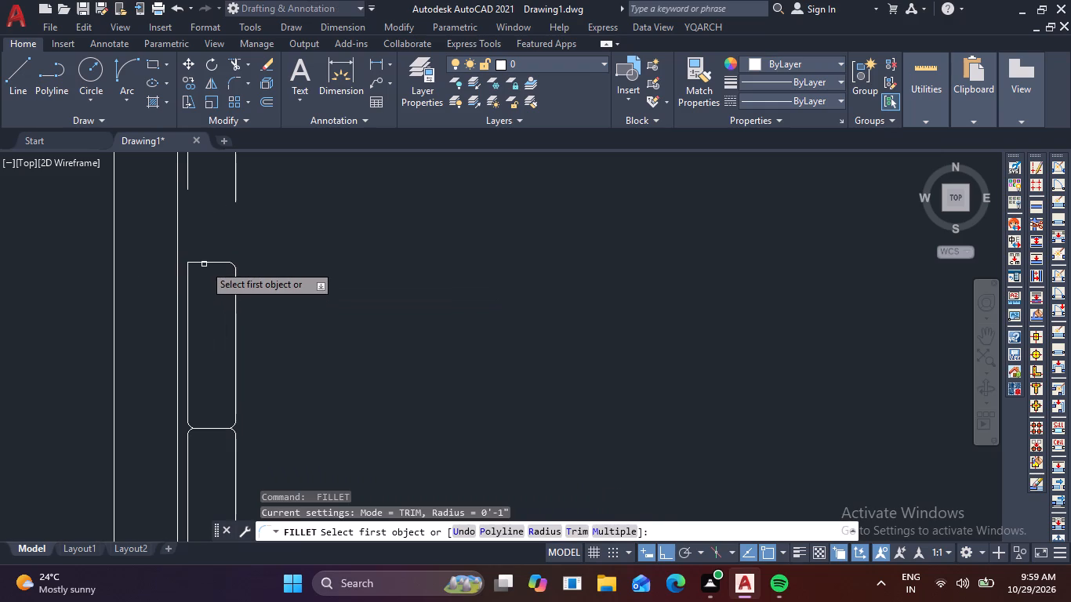
left_click(205, 264)
left_click(187, 280)
Fillet the vertical run's topmost section's two side lines to the divider shared with the middle section, using the 1" radius.
middle_click_drag(216, 247, 218, 279)
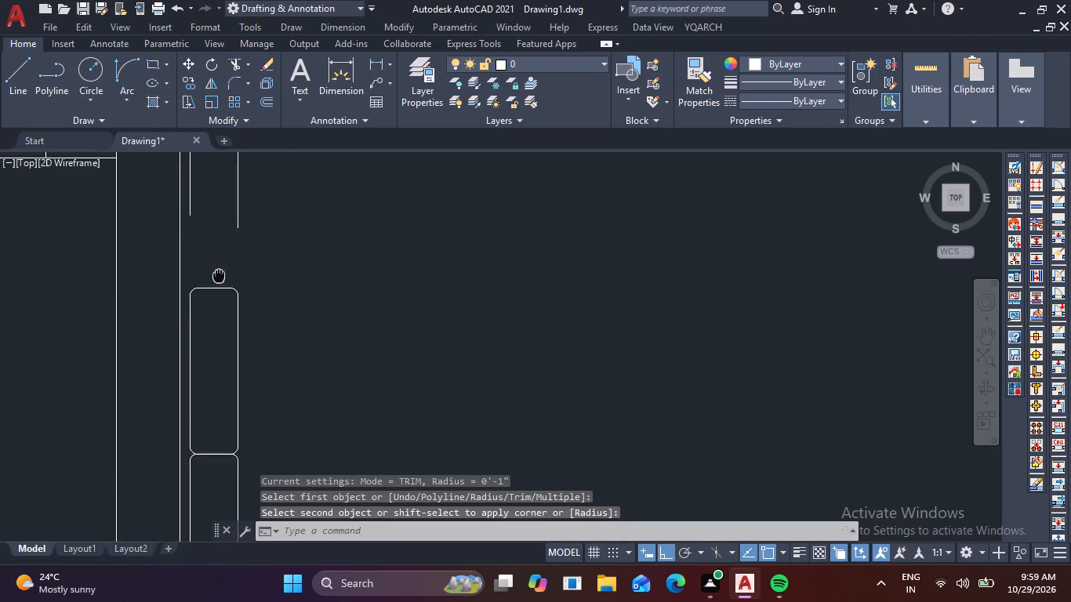
middle_click_drag(218, 279, 227, 314)
key("space")
left_click(248, 252)
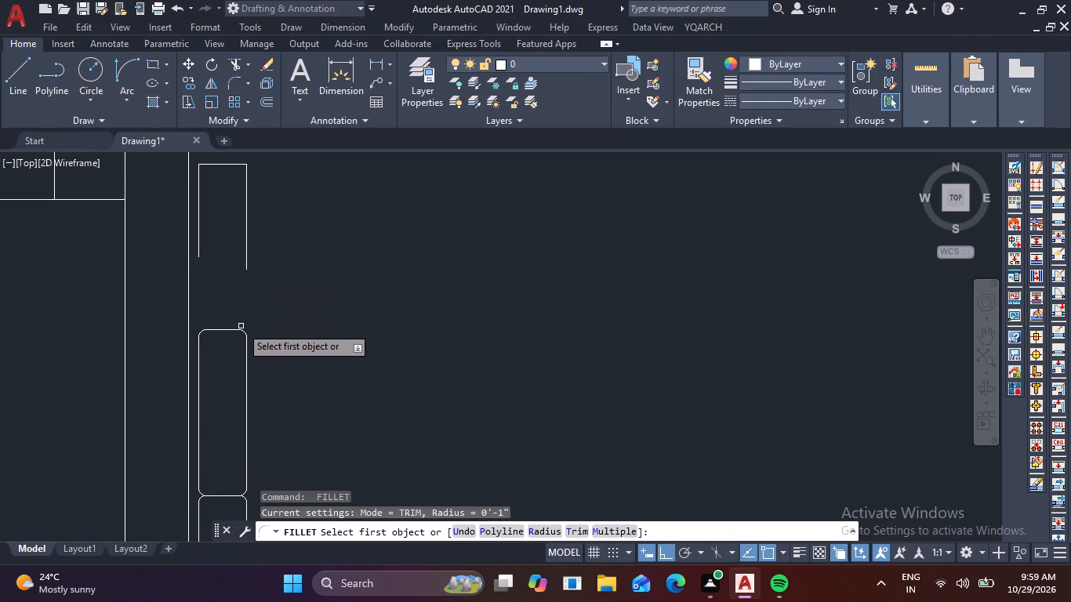
left_click(227, 328)
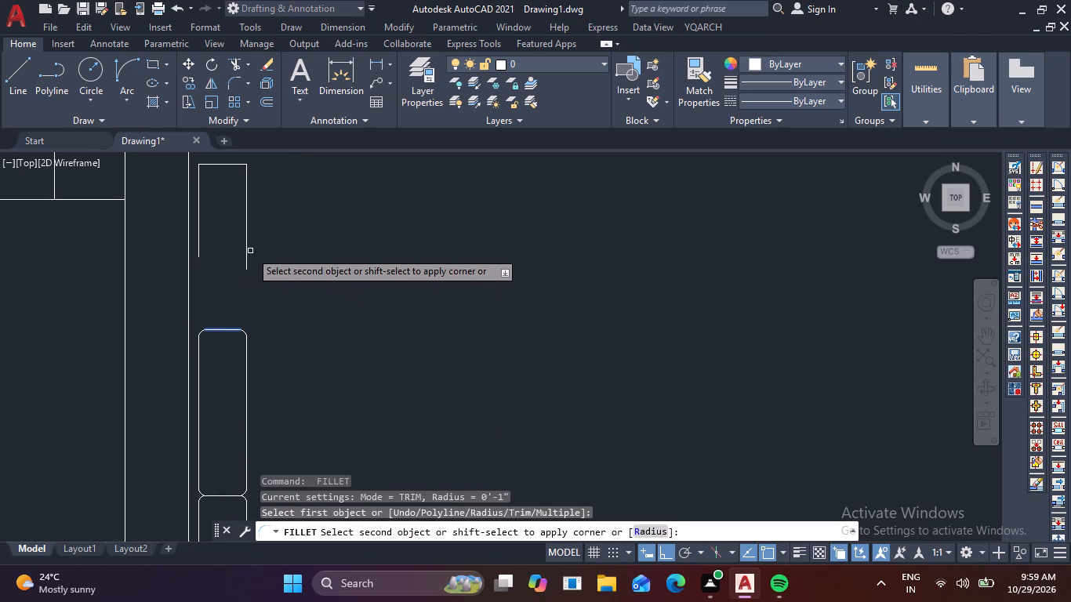
left_click(247, 250)
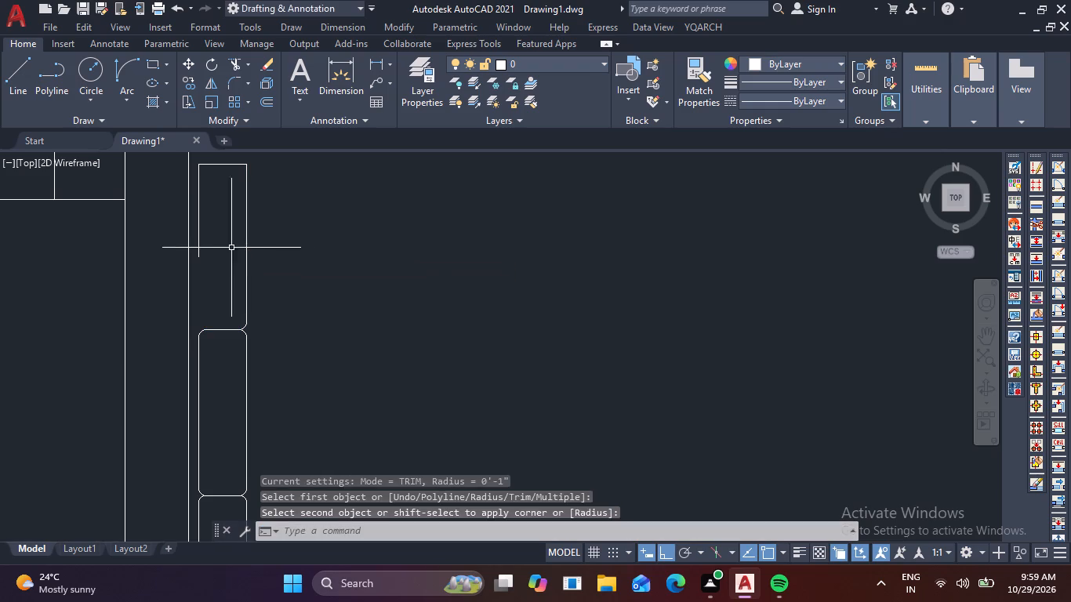
key("space")
left_click(198, 238)
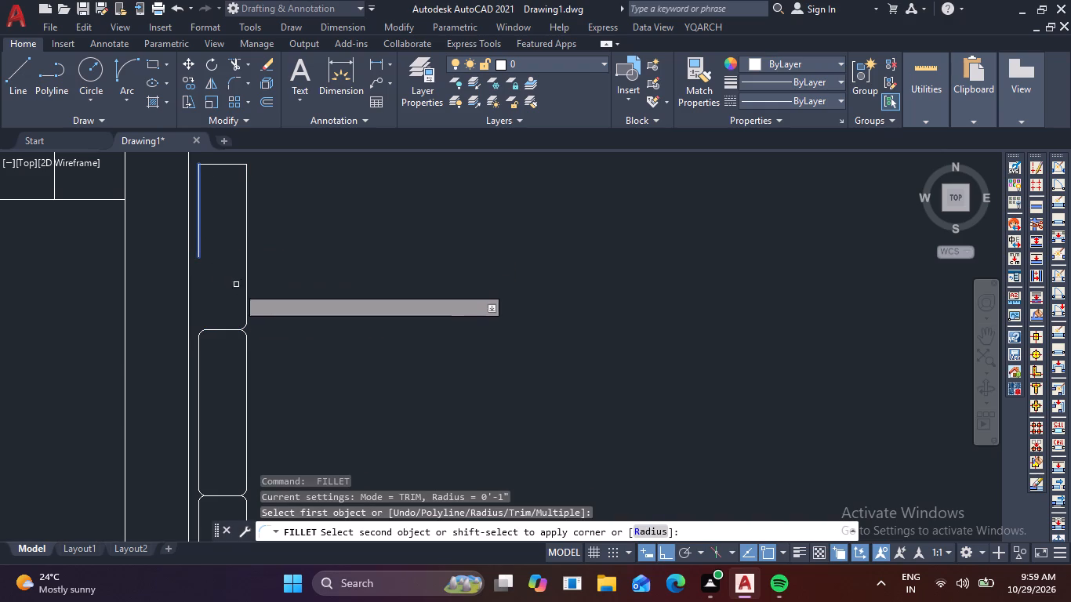
left_click(226, 330)
Fillet both top corners of the vertical run's topmost section with the 1" radius.
middle_click_drag(227, 256, 225, 317)
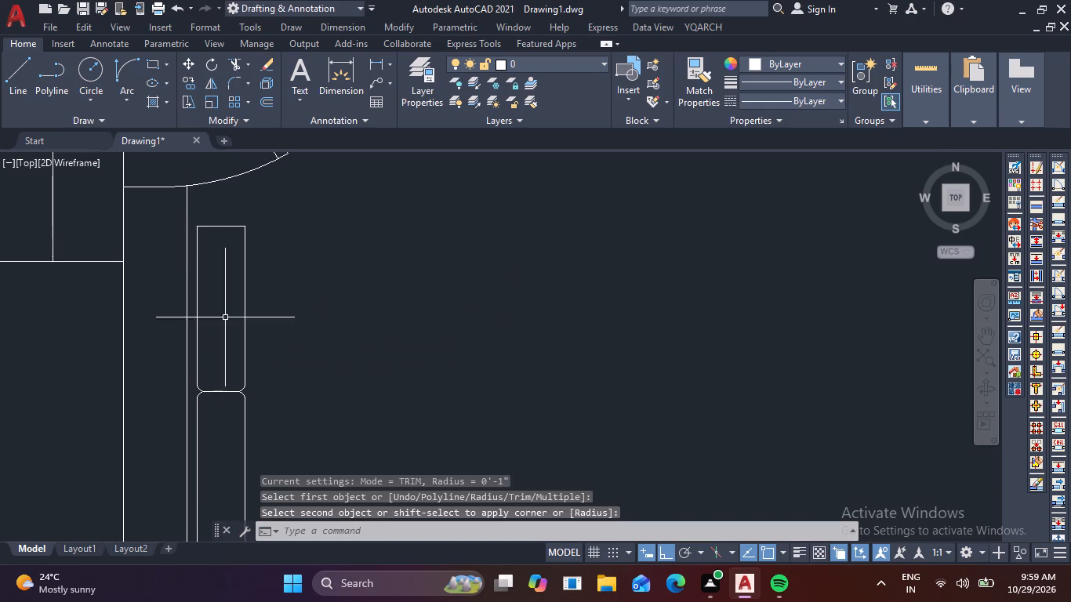
key("space")
left_click(213, 227)
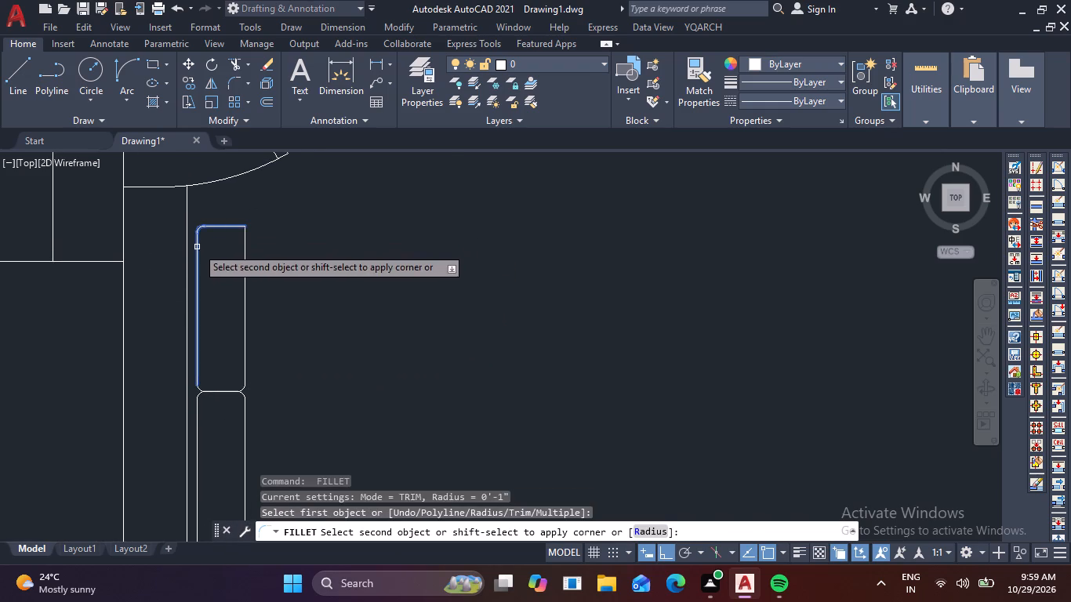
left_click(197, 247)
key("space")
left_click(231, 227)
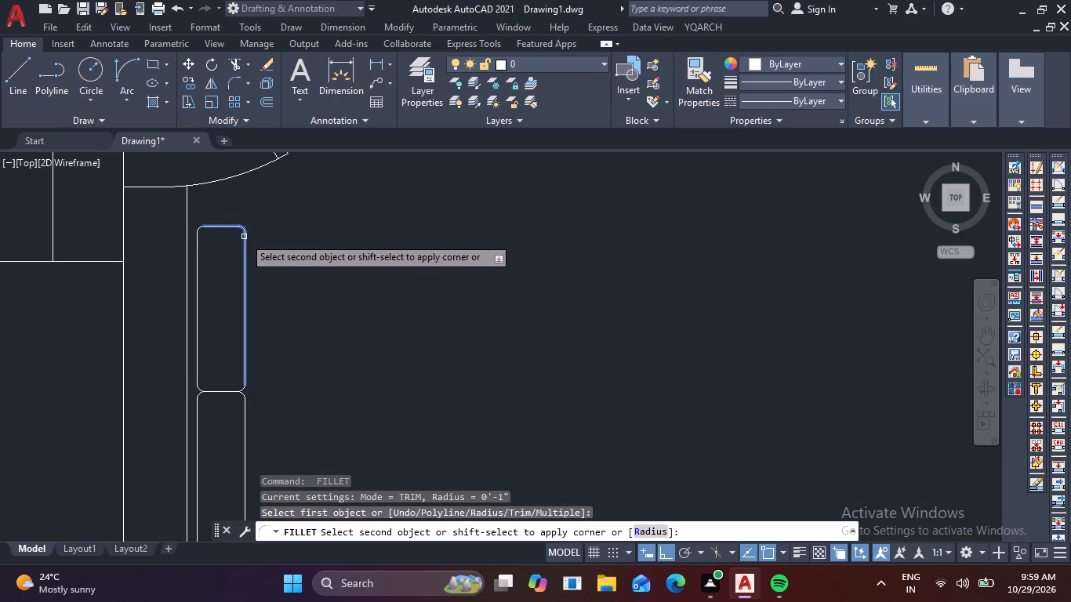
left_click(245, 238)
key("Escape")
key("Escape")
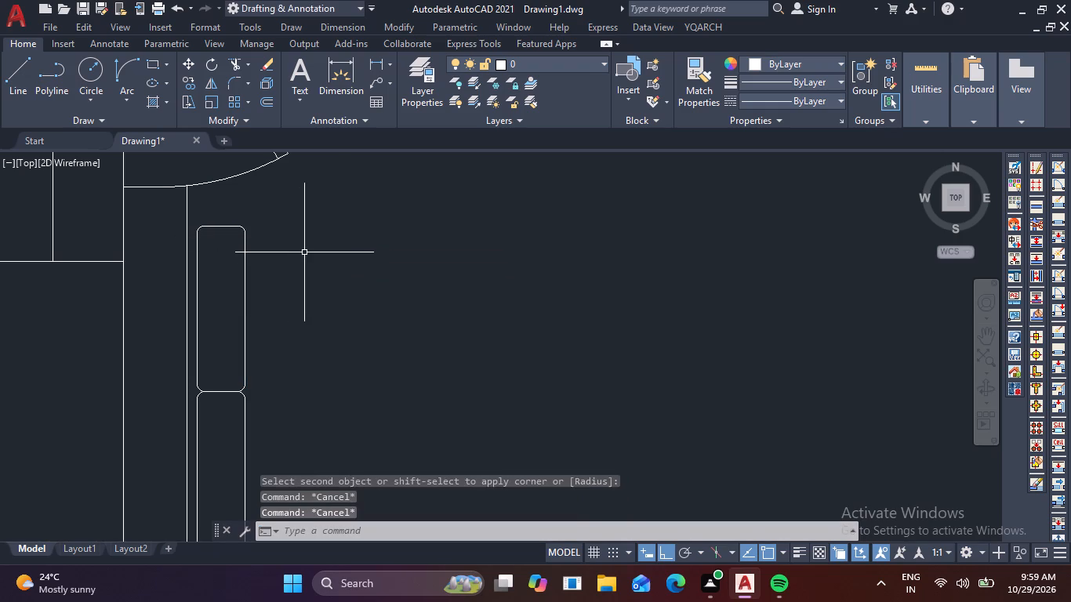
Draw a three-sided outline beside the vertical run's topmost section, open toward it, about 1'-1 1/2" wide and 1'-11 1/2" tall.
scroll(347, 252, "down", 3)
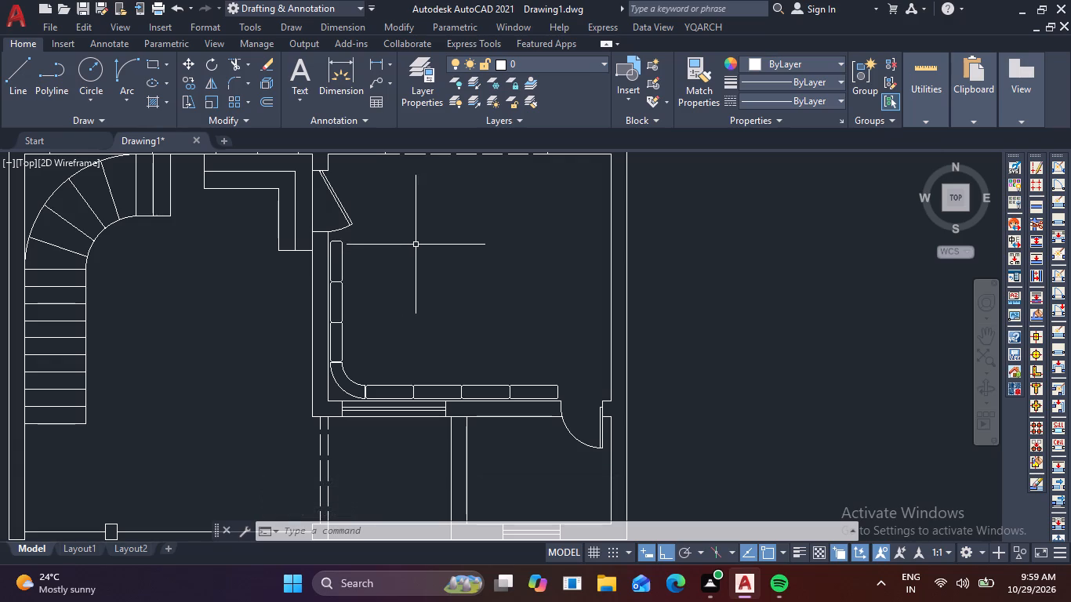
key("l")
key("space")
scroll(325, 227, "up", 2)
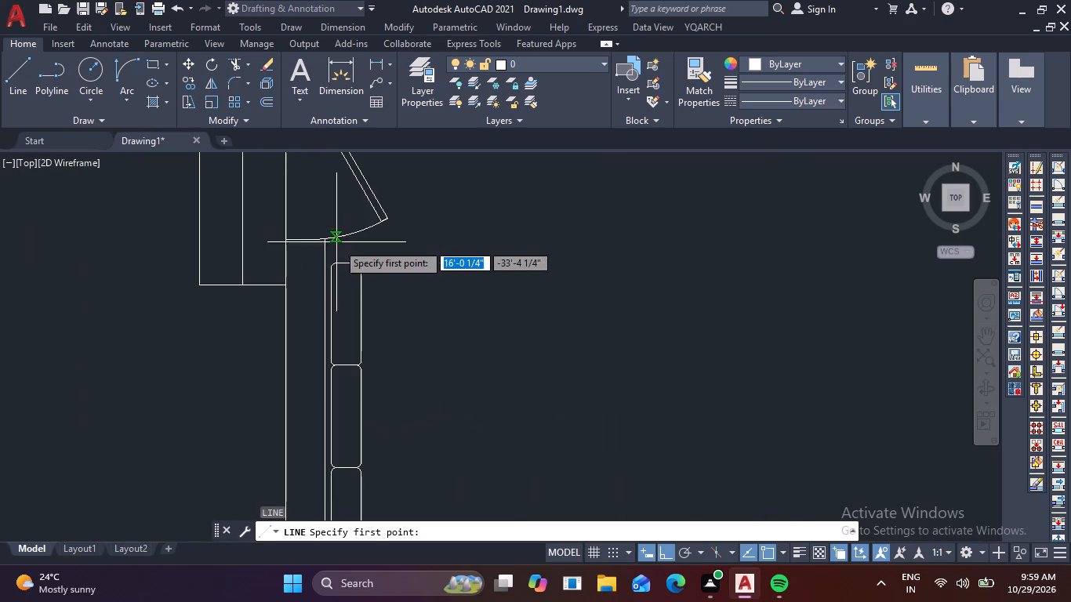
left_click(378, 263)
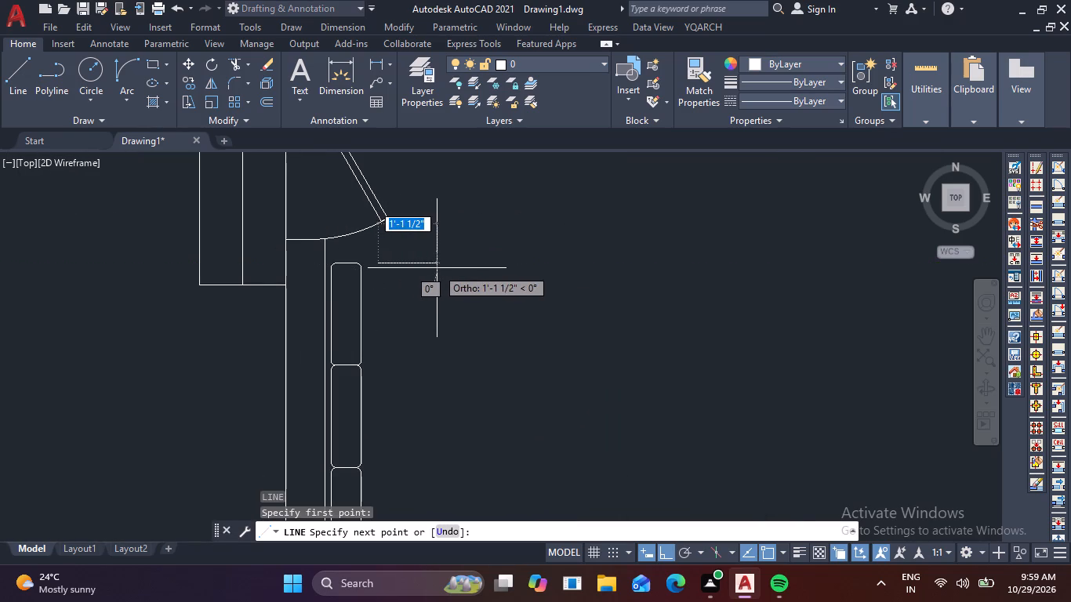
left_click(437, 268)
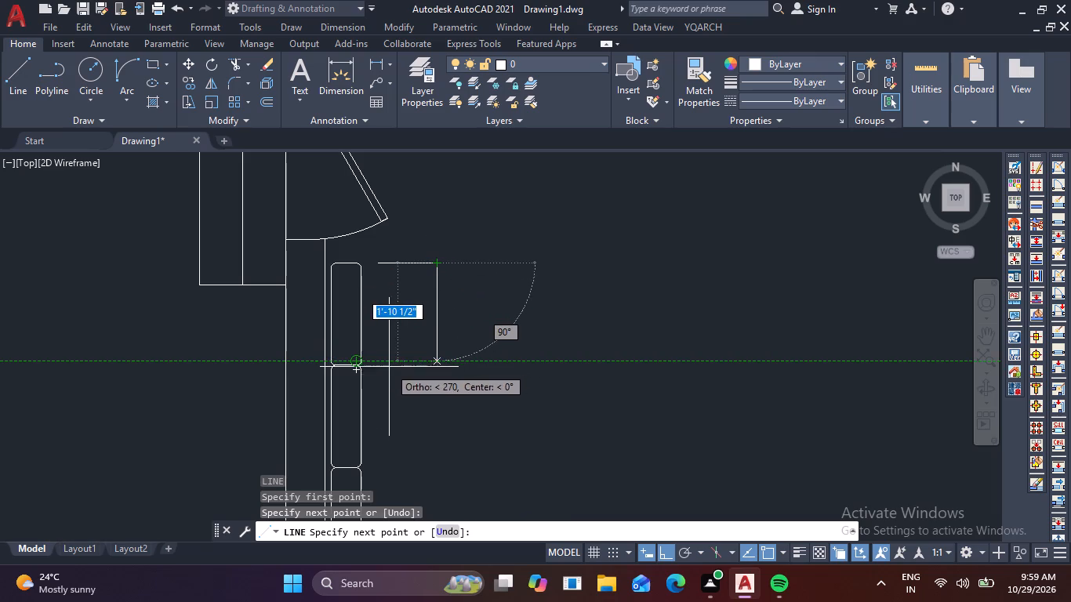
left_click(433, 367)
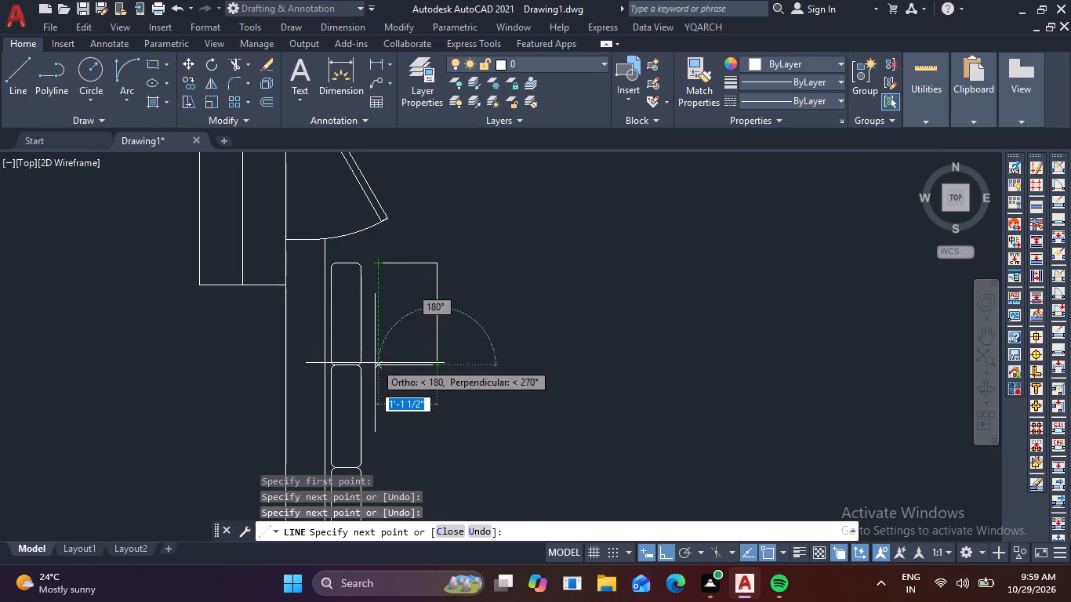
left_click(375, 364)
key("Escape")
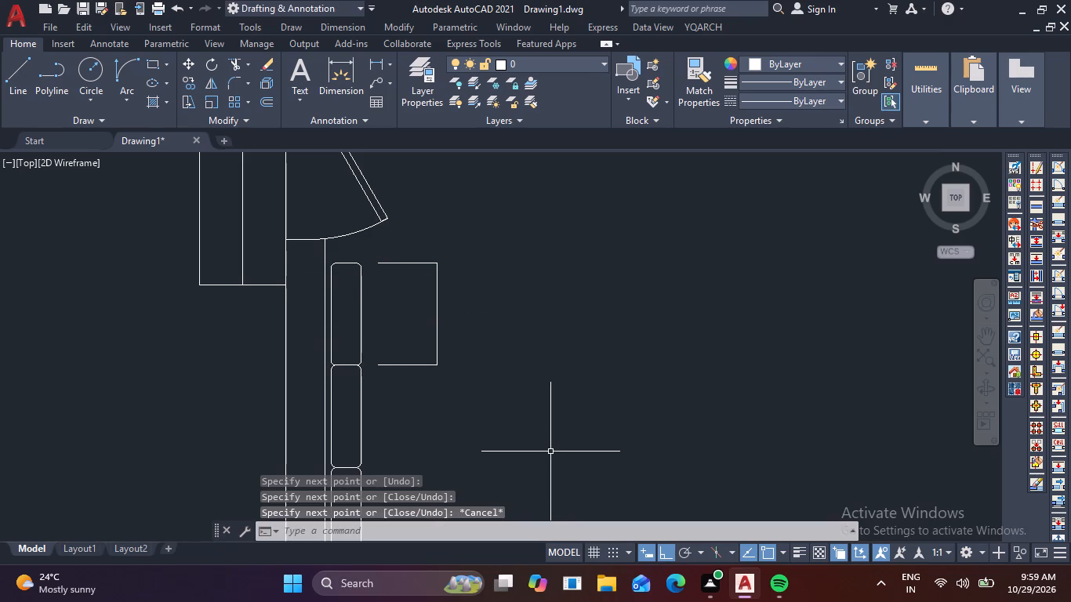
Fillet the two outer corners of the open three-sided outline with the 1" radius.
key("f")
key("space")
left_click(423, 265)
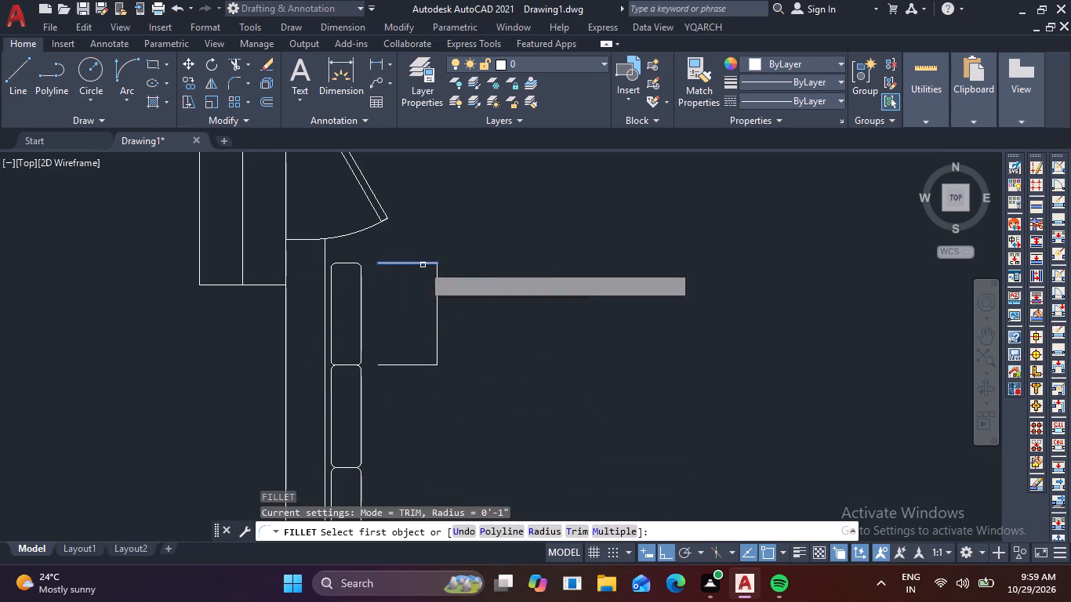
left_click(434, 281)
left_click(436, 285)
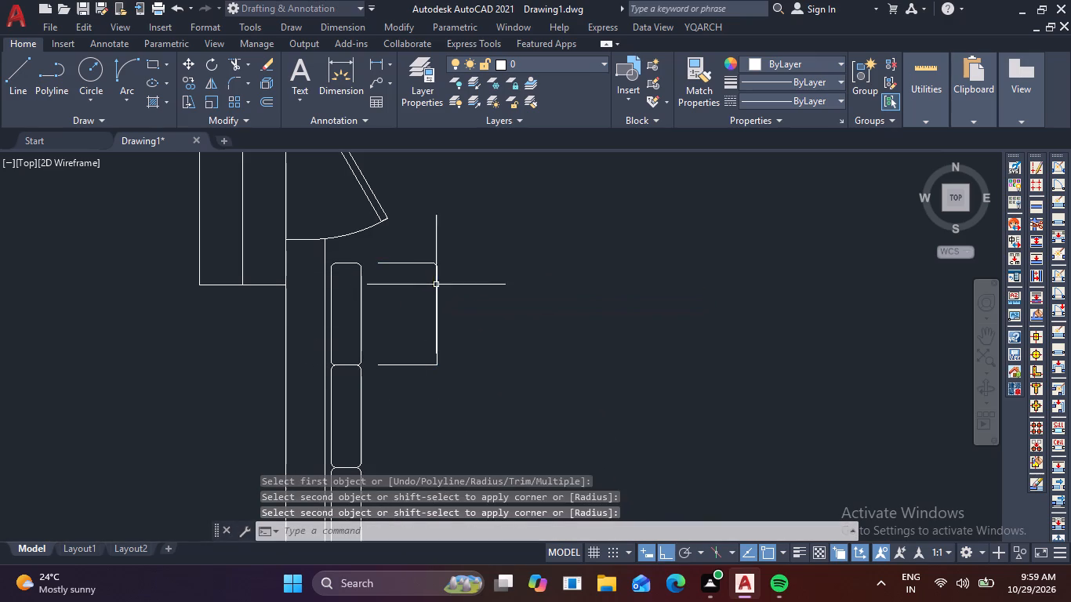
key("space")
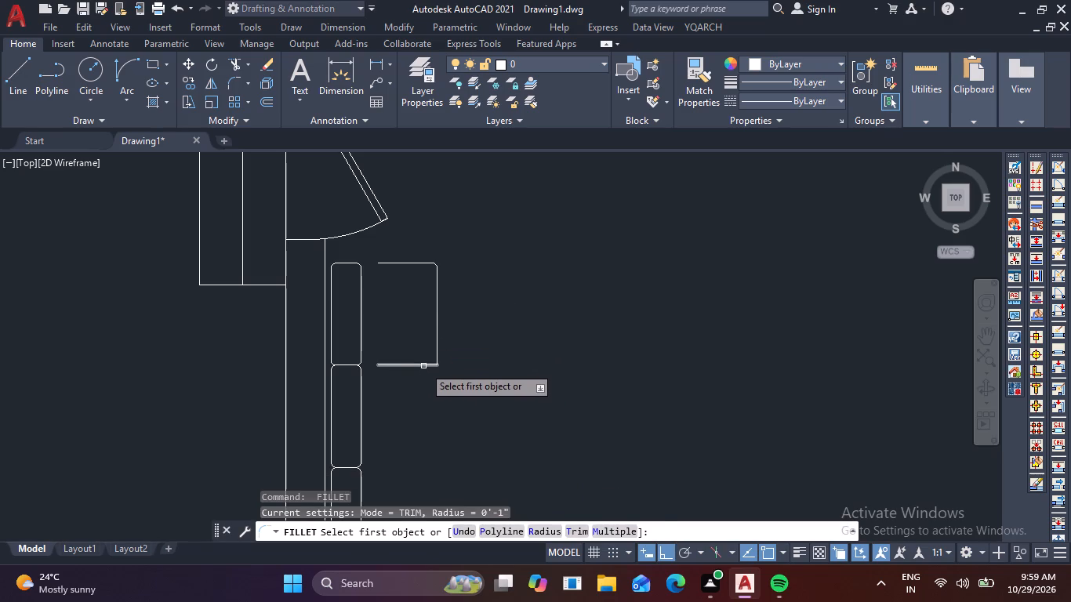
left_click(425, 366)
left_click(438, 351)
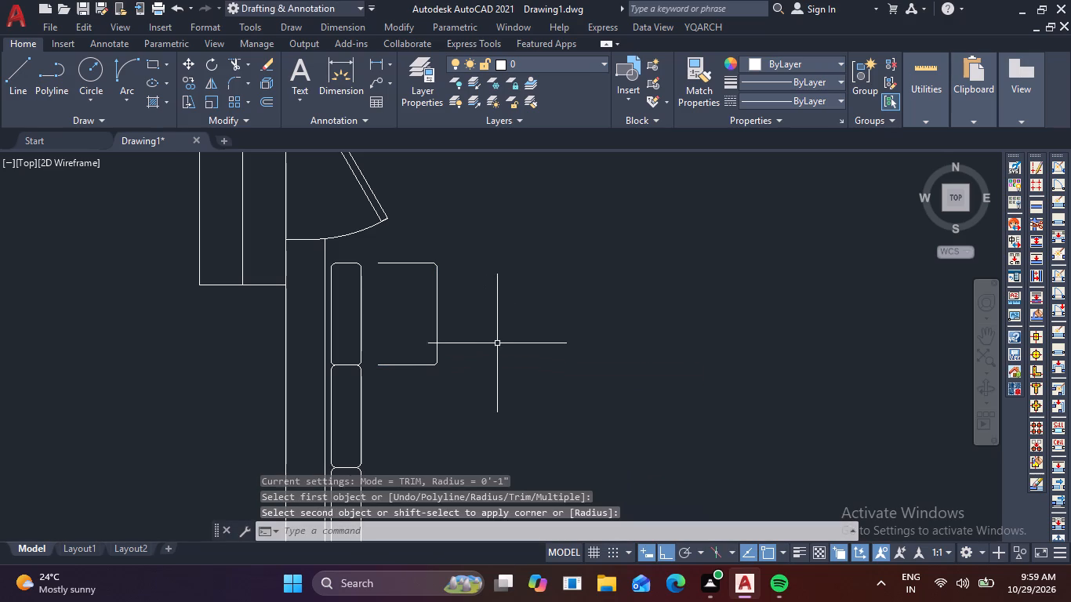
key("Escape")
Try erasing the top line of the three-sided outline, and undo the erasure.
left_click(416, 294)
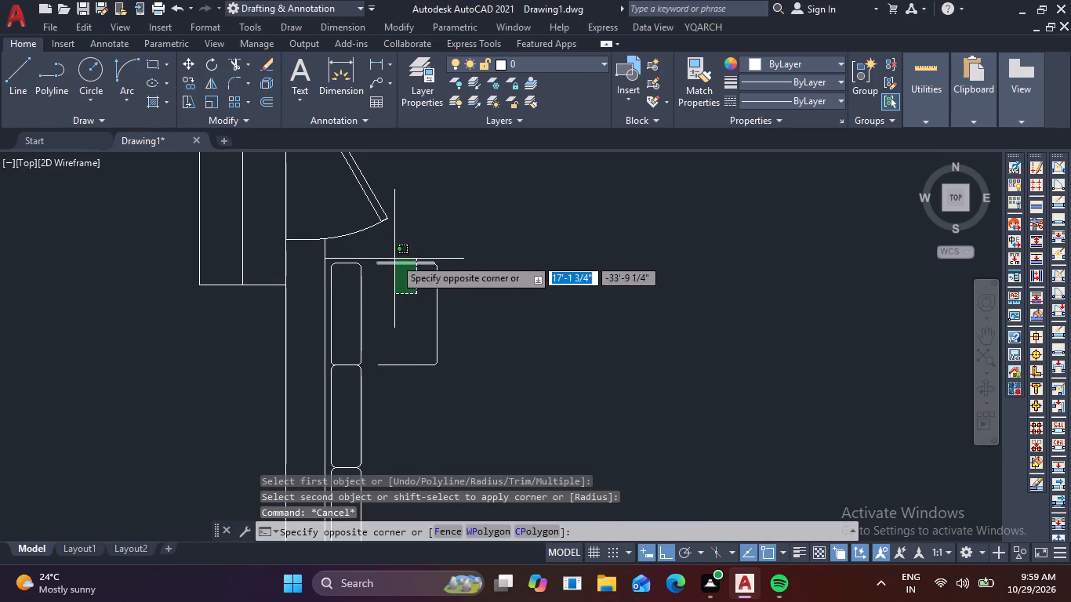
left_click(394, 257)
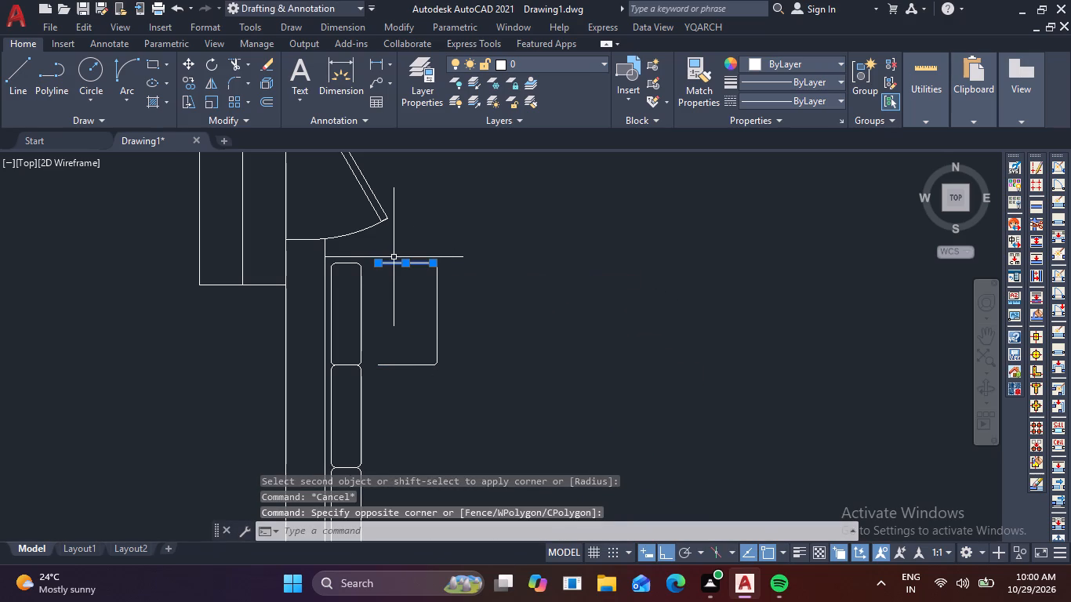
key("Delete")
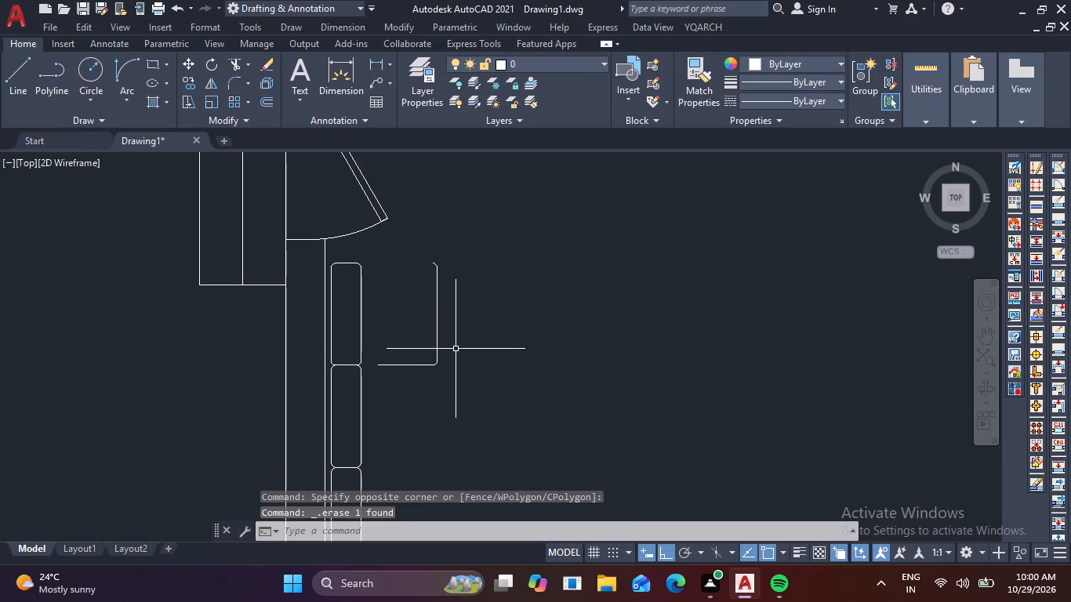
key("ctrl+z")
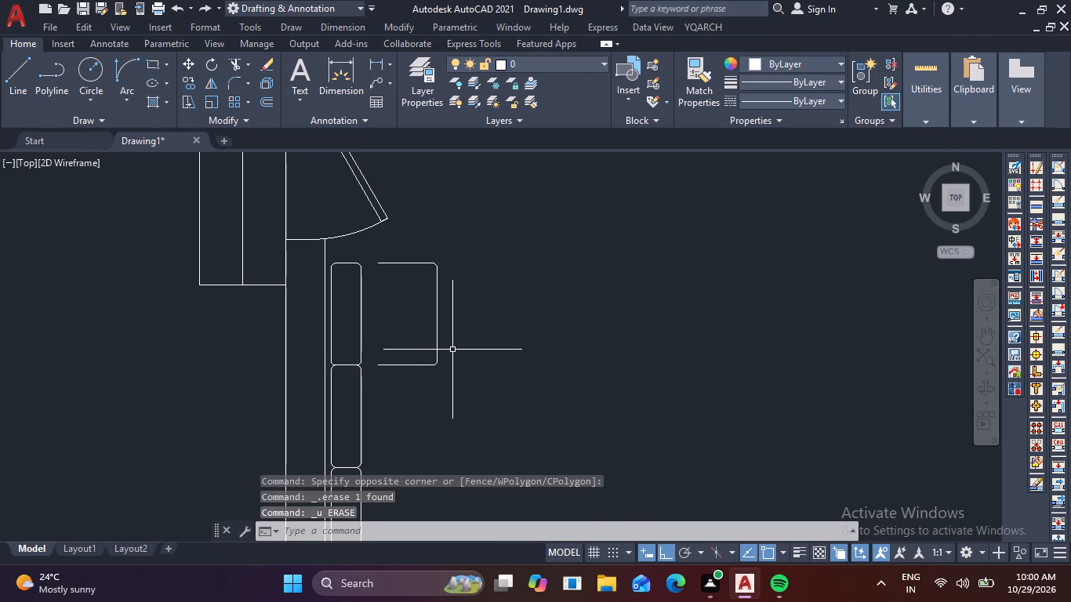
Copy the outline's outer side, bottom line and both corner arcs downward twice at 1'-11 1/2" spacing, beside the middle and lowest sections.
left_click_drag(474, 390, 460, 386)
left_click_drag(408, 347, 408, 340)
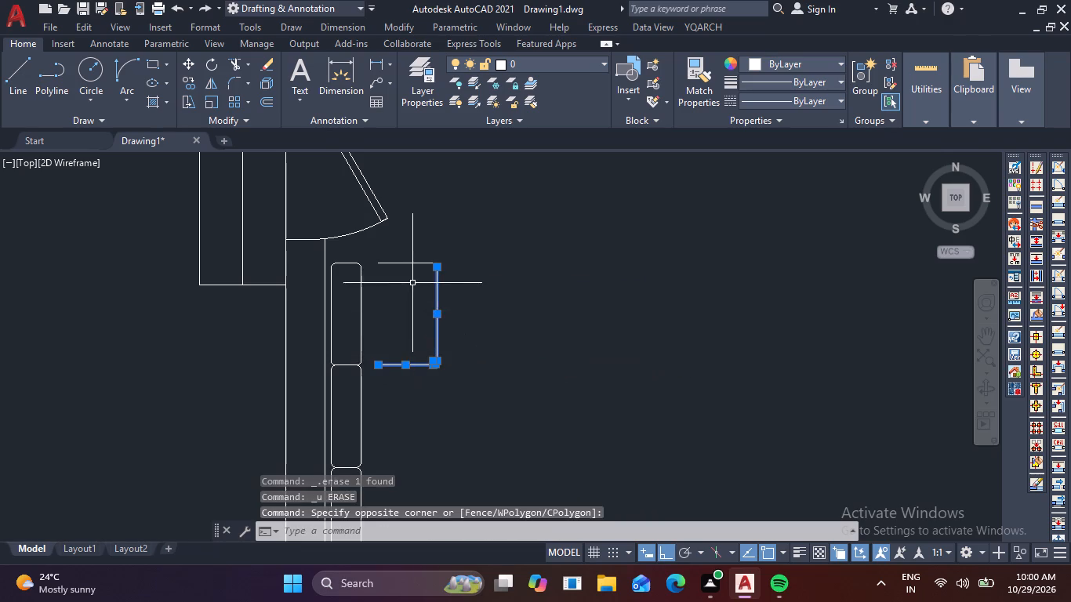
scroll(440, 259, "up", 3)
left_click(433, 273)
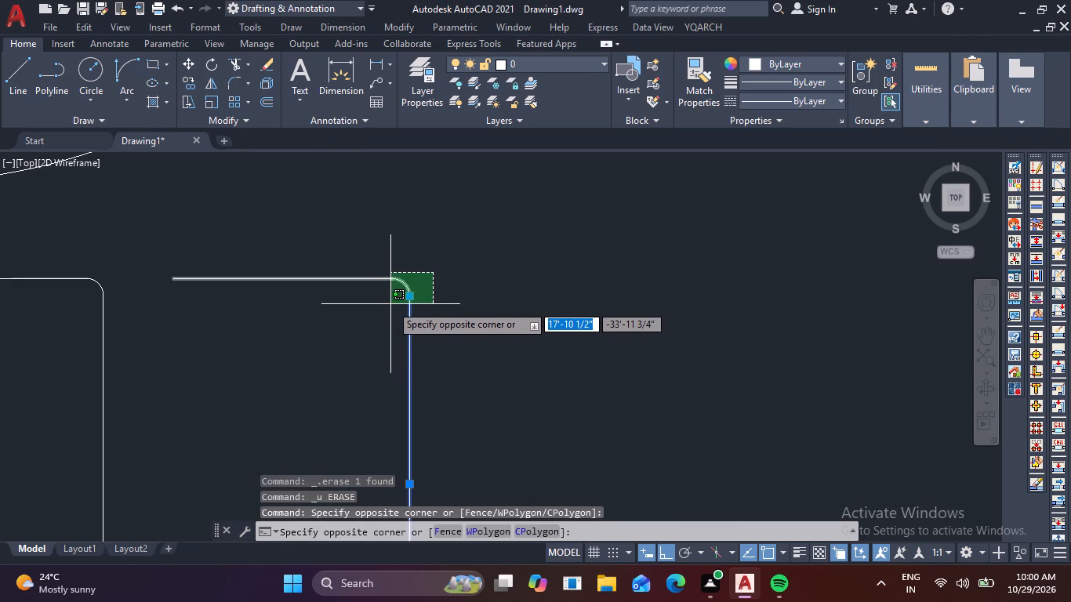
left_click(401, 304)
scroll(504, 277, "down", 2)
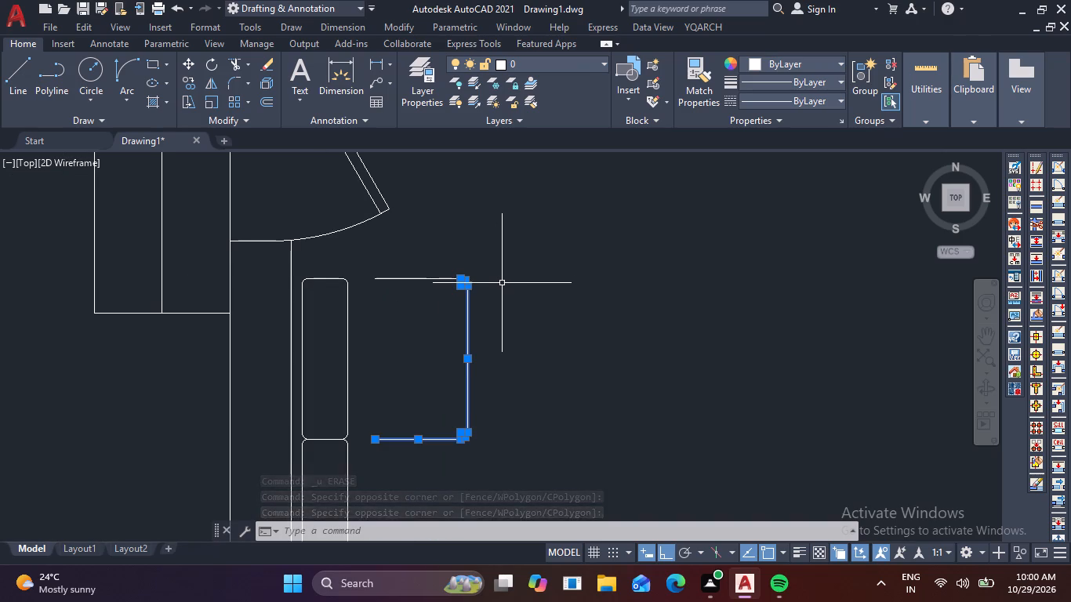
type("co")
key("space")
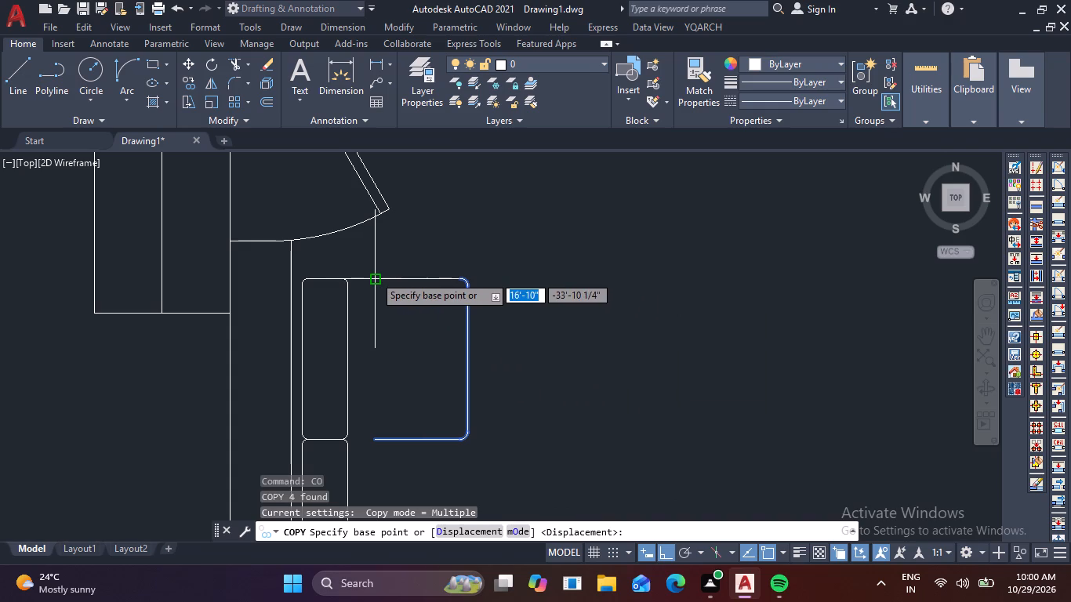
left_click(374, 275)
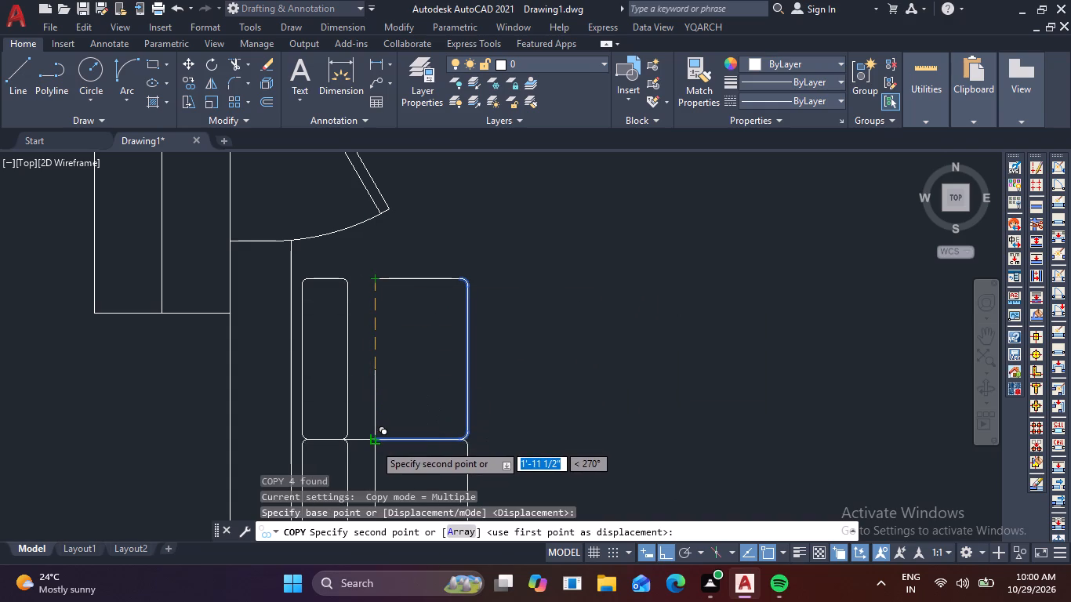
left_click(374, 444)
middle_click_drag(408, 412, 456, 149)
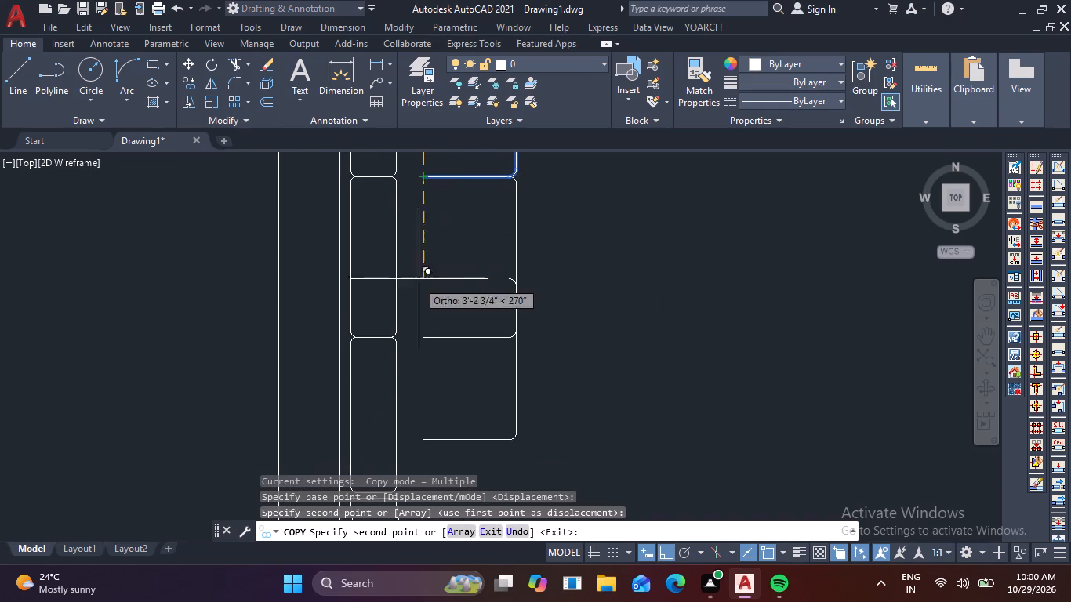
left_click(423, 339)
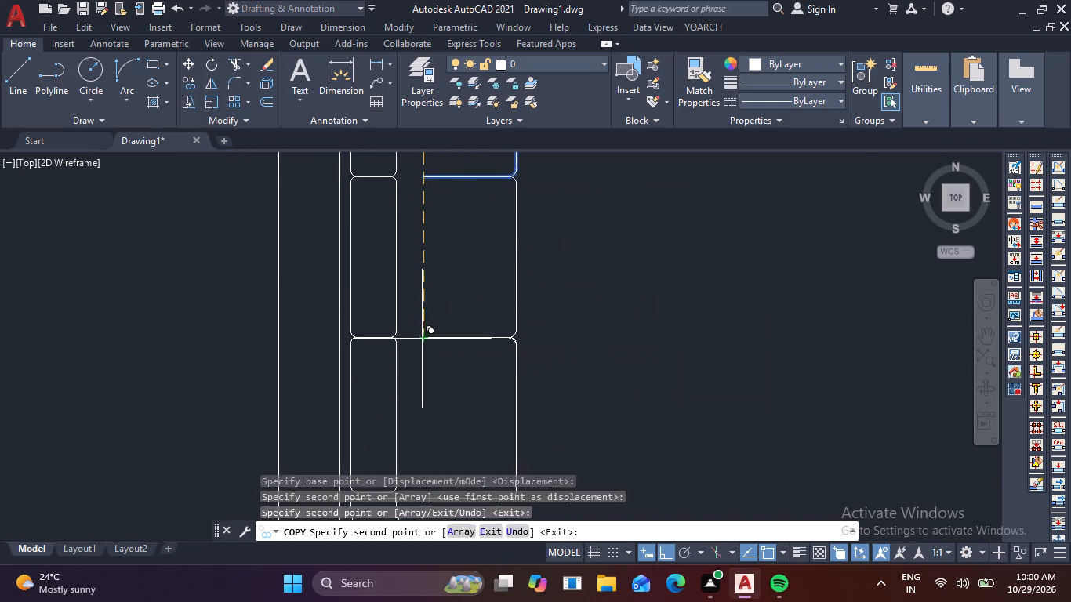
scroll(479, 298, "down", 2)
middle_click_drag(521, 329, 519, 266)
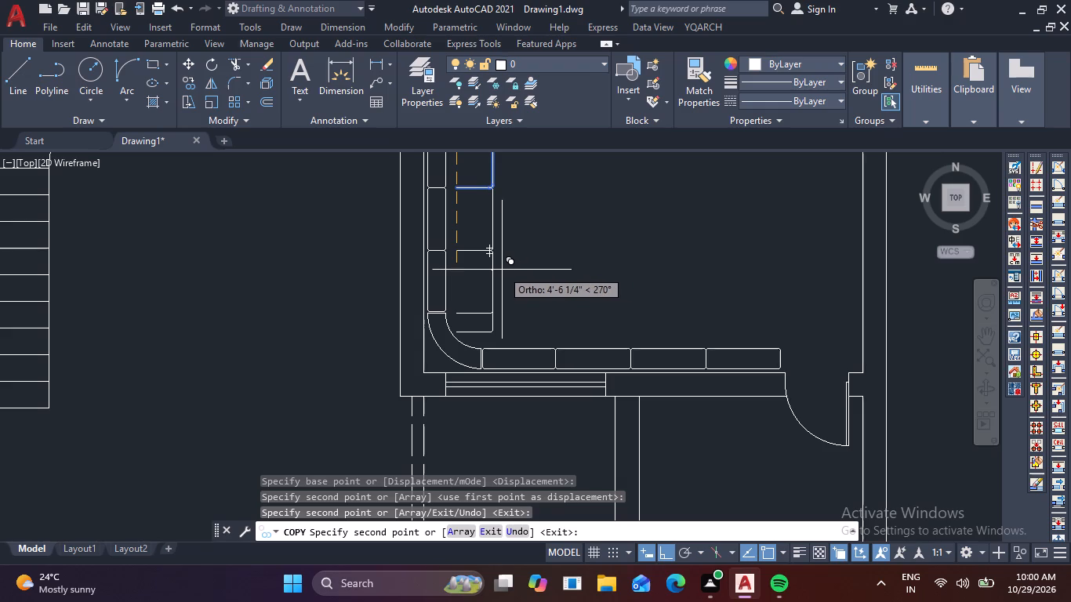
key("Escape")
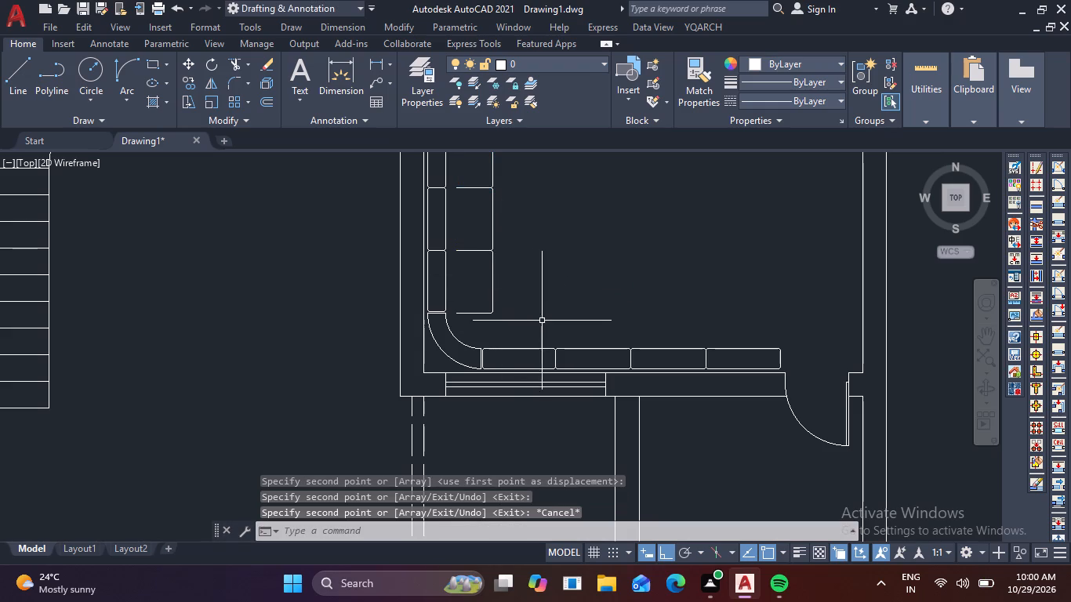
left_click_drag(514, 324, 501, 321)
key("Escape")
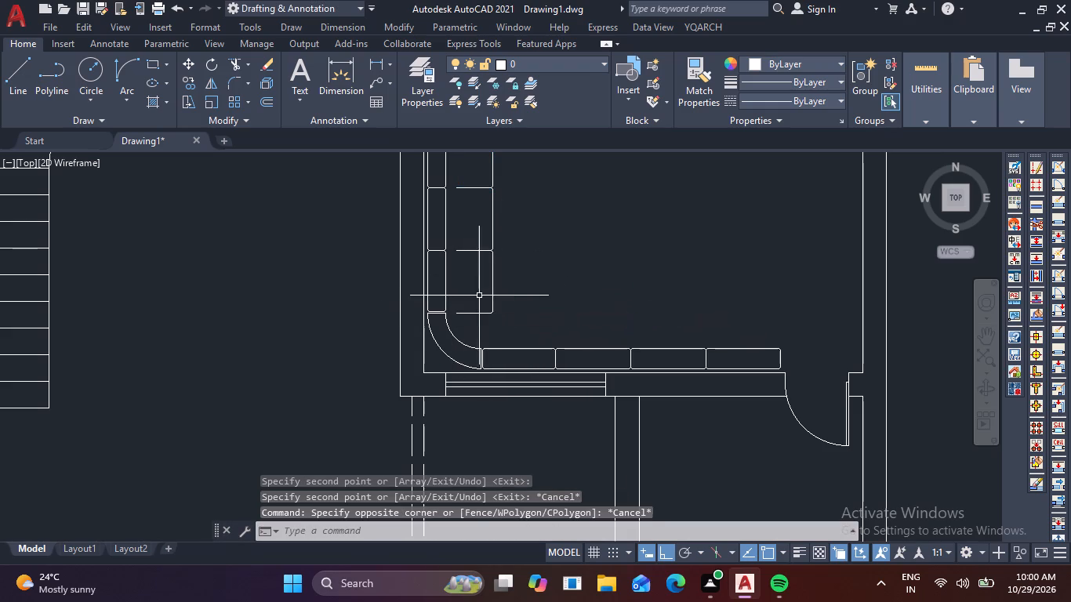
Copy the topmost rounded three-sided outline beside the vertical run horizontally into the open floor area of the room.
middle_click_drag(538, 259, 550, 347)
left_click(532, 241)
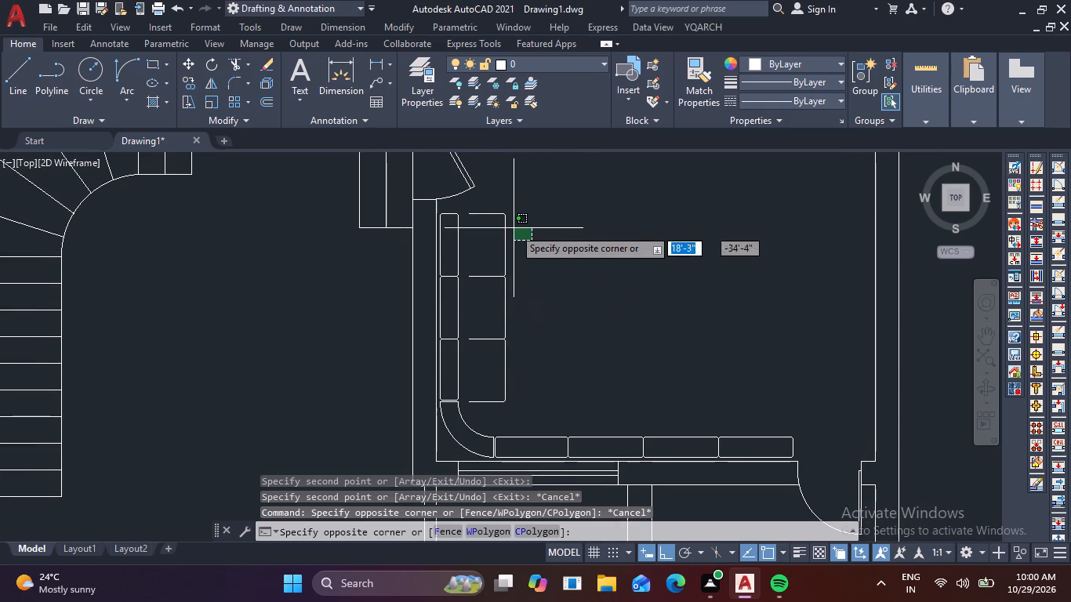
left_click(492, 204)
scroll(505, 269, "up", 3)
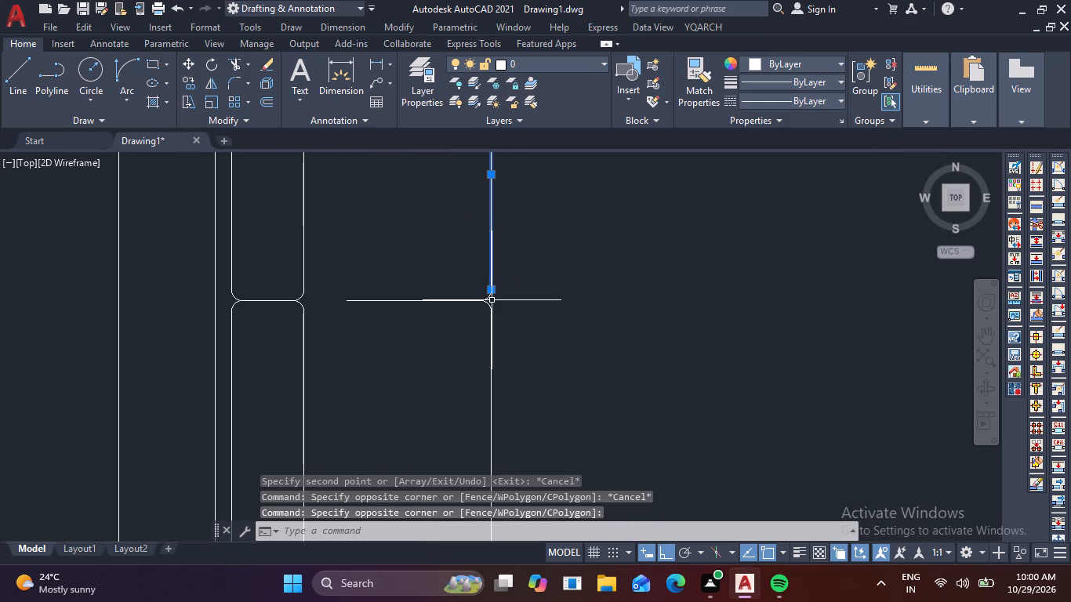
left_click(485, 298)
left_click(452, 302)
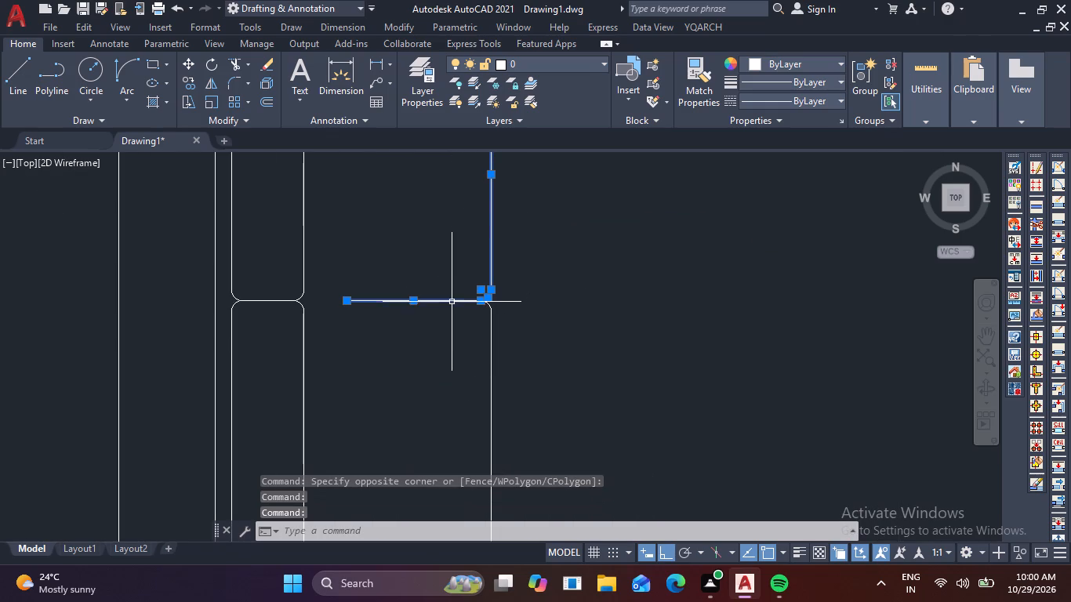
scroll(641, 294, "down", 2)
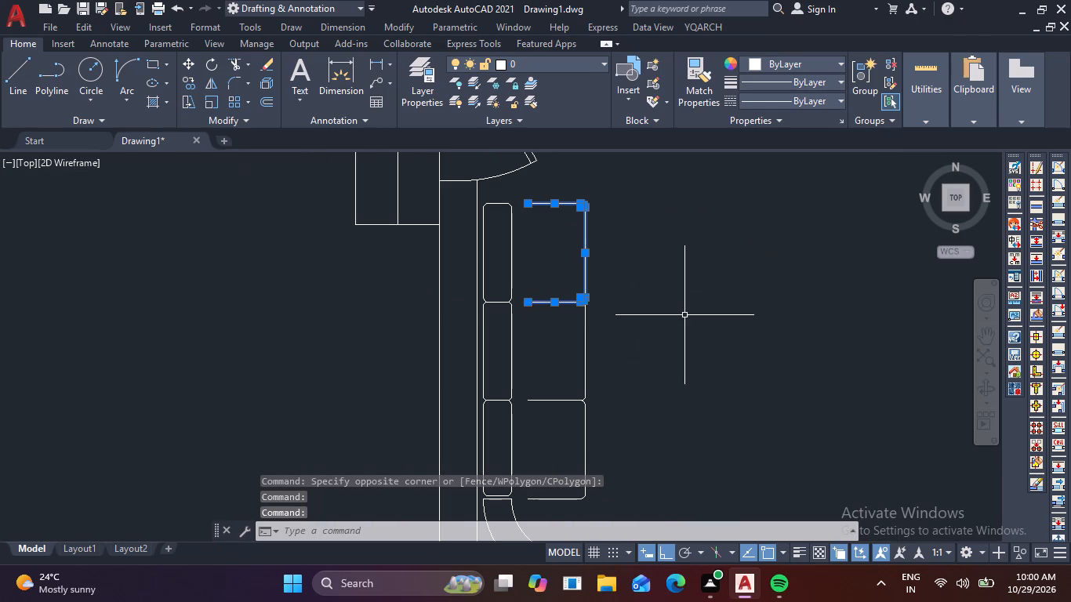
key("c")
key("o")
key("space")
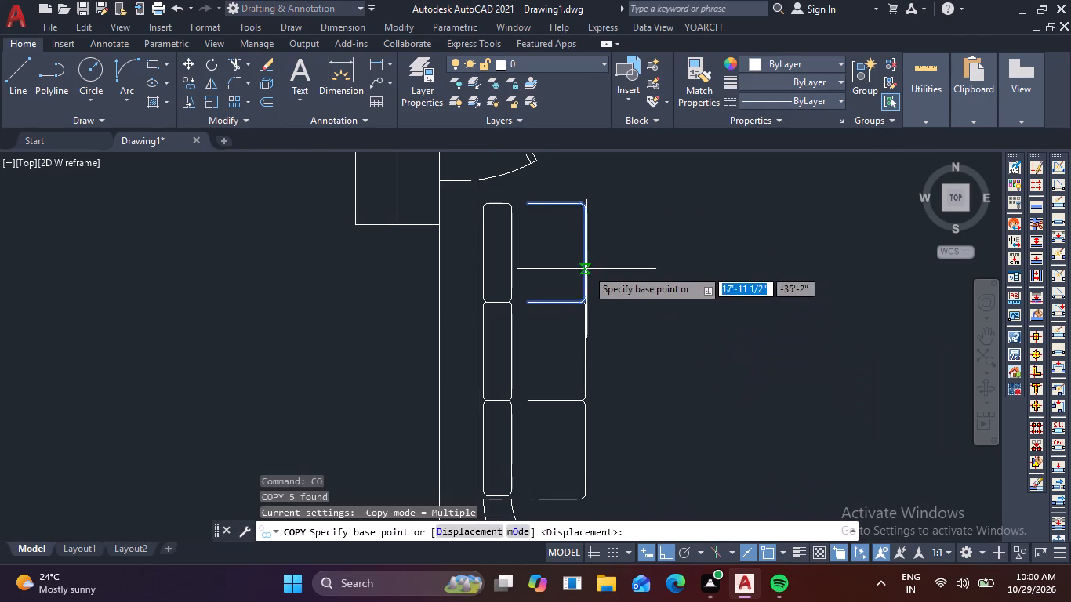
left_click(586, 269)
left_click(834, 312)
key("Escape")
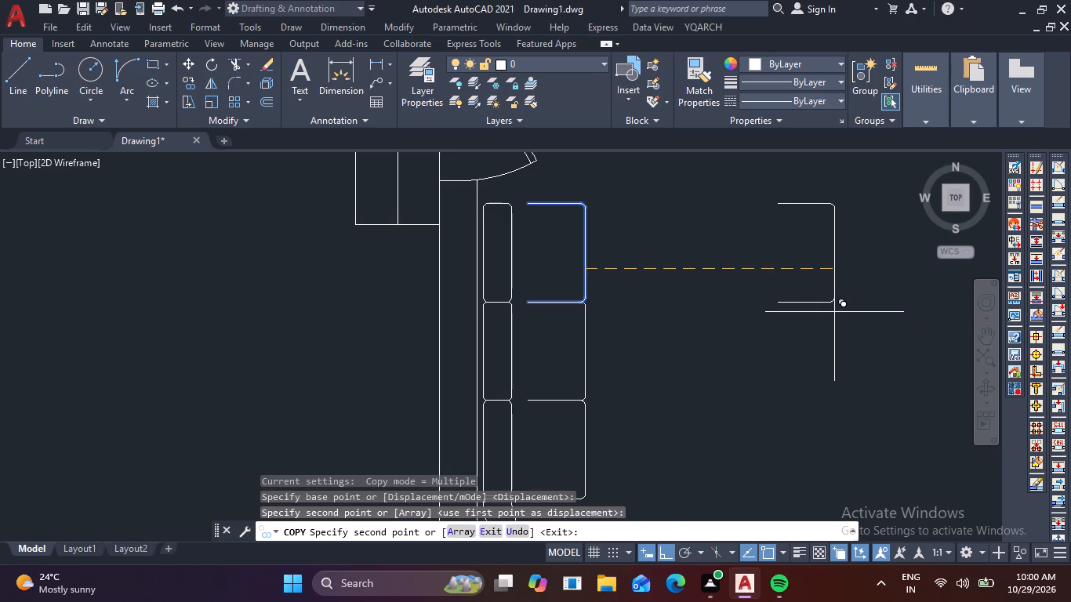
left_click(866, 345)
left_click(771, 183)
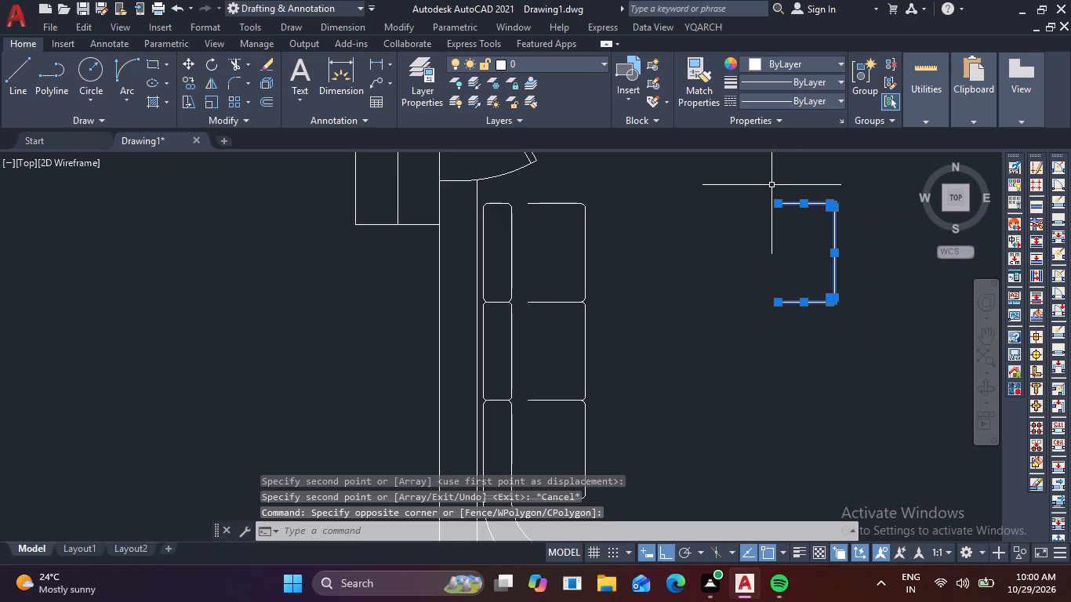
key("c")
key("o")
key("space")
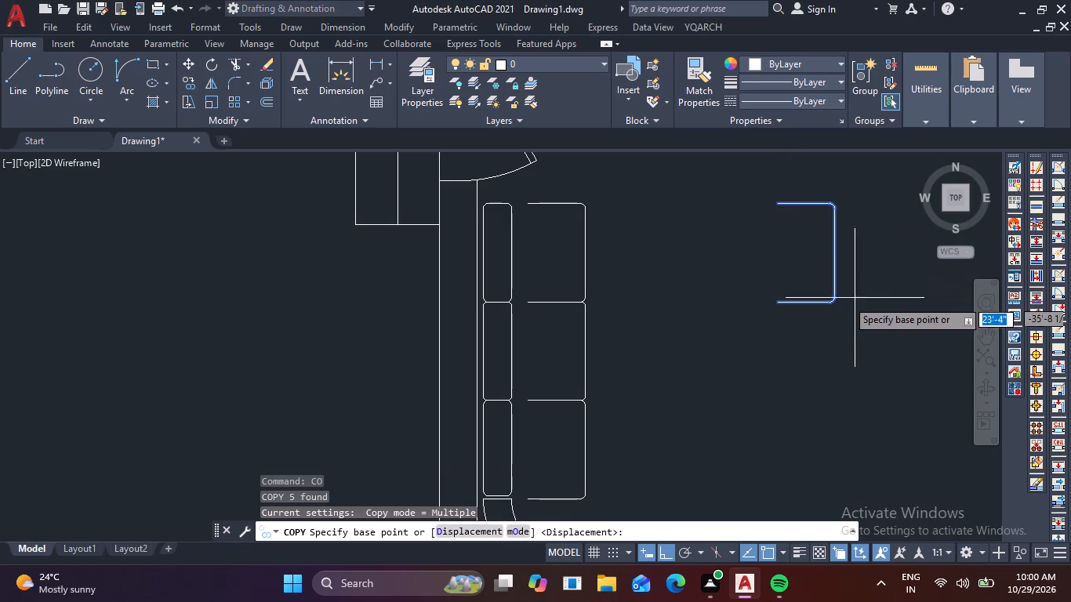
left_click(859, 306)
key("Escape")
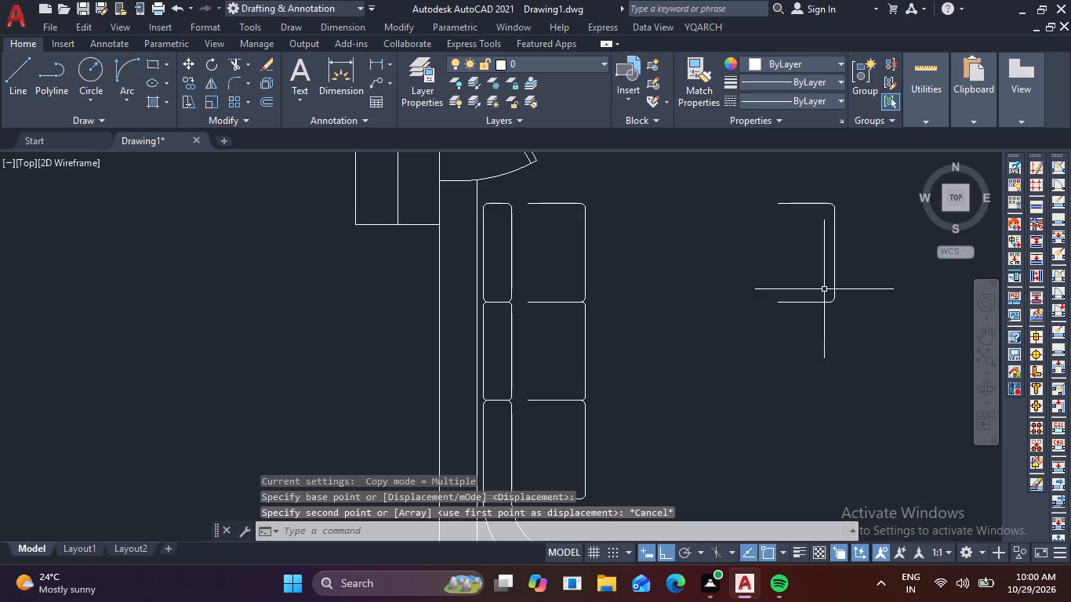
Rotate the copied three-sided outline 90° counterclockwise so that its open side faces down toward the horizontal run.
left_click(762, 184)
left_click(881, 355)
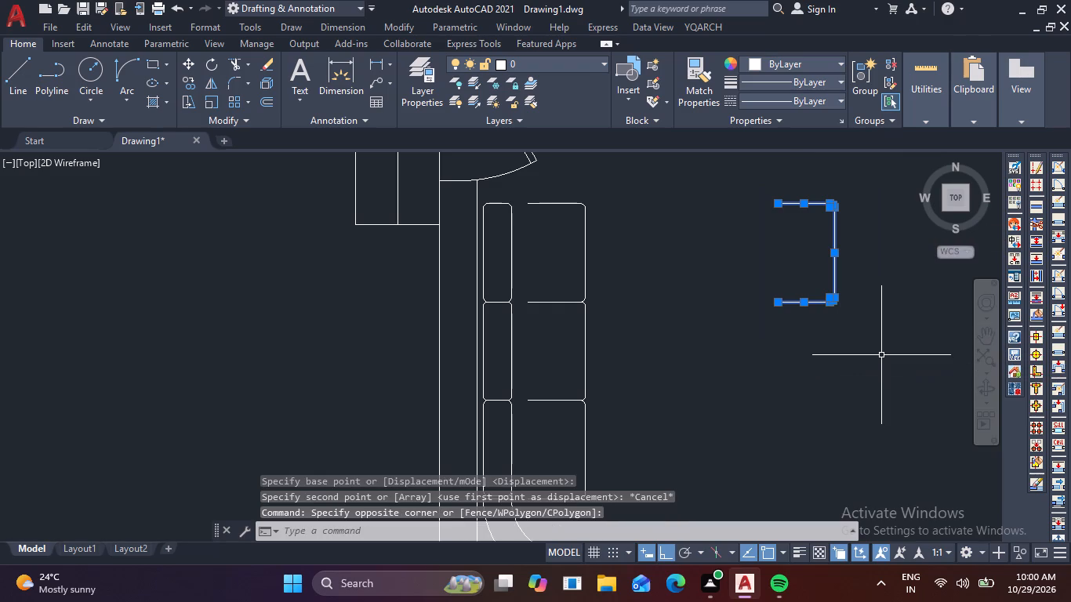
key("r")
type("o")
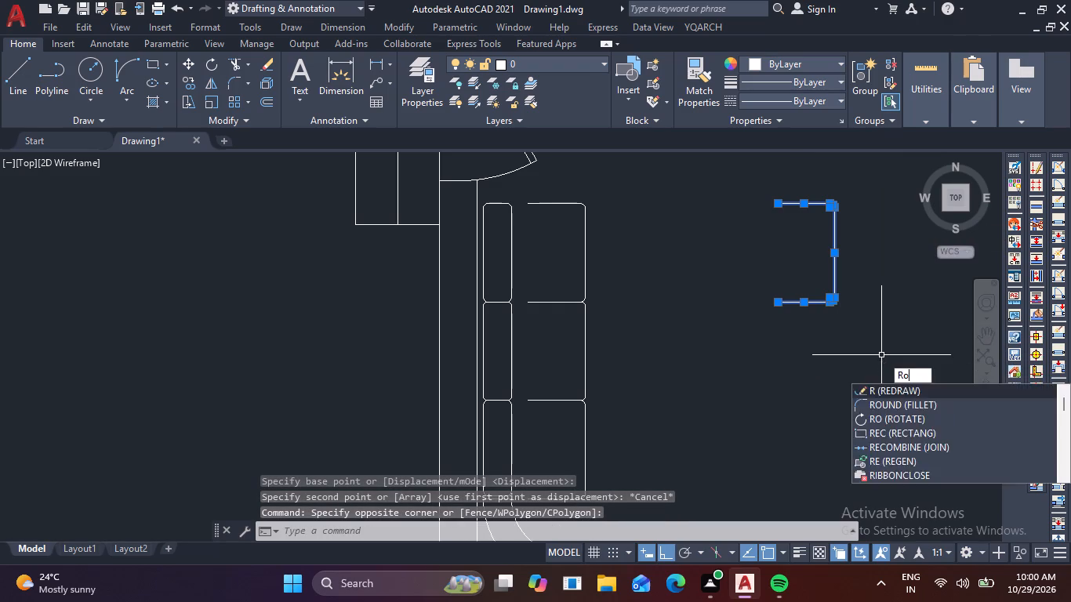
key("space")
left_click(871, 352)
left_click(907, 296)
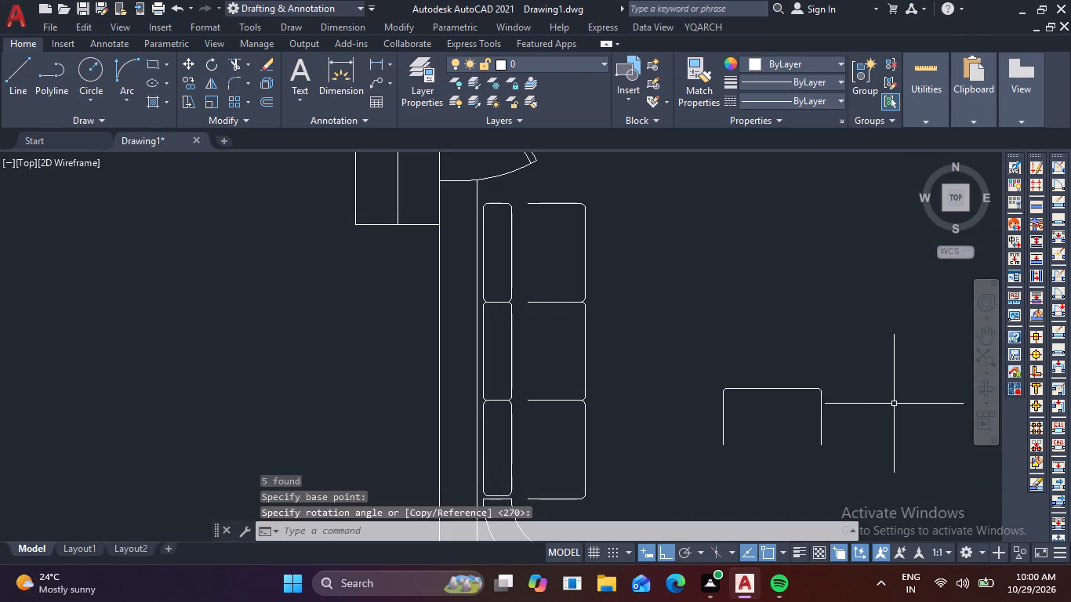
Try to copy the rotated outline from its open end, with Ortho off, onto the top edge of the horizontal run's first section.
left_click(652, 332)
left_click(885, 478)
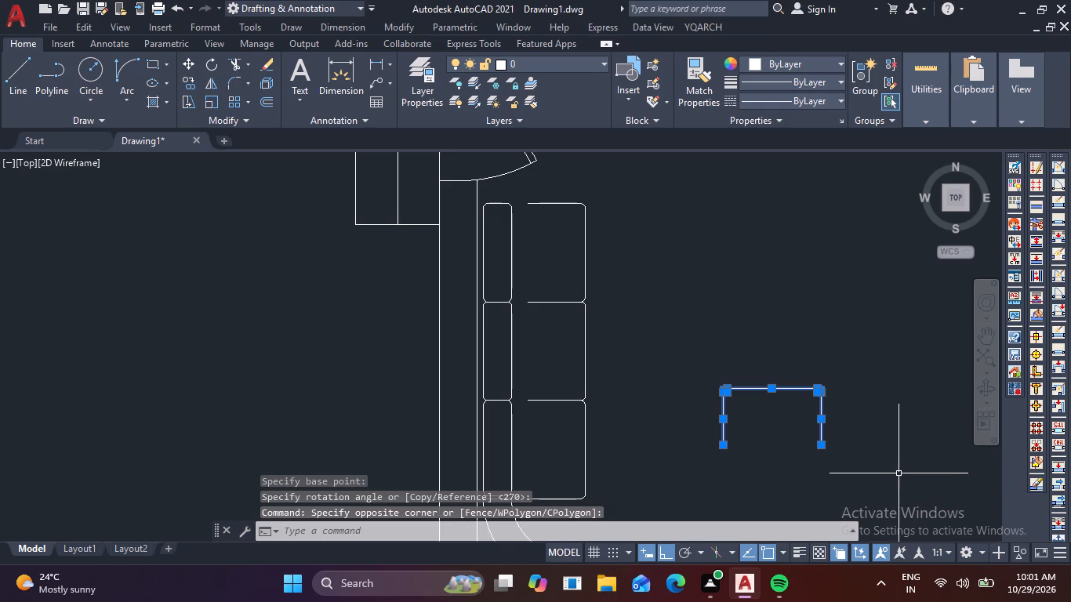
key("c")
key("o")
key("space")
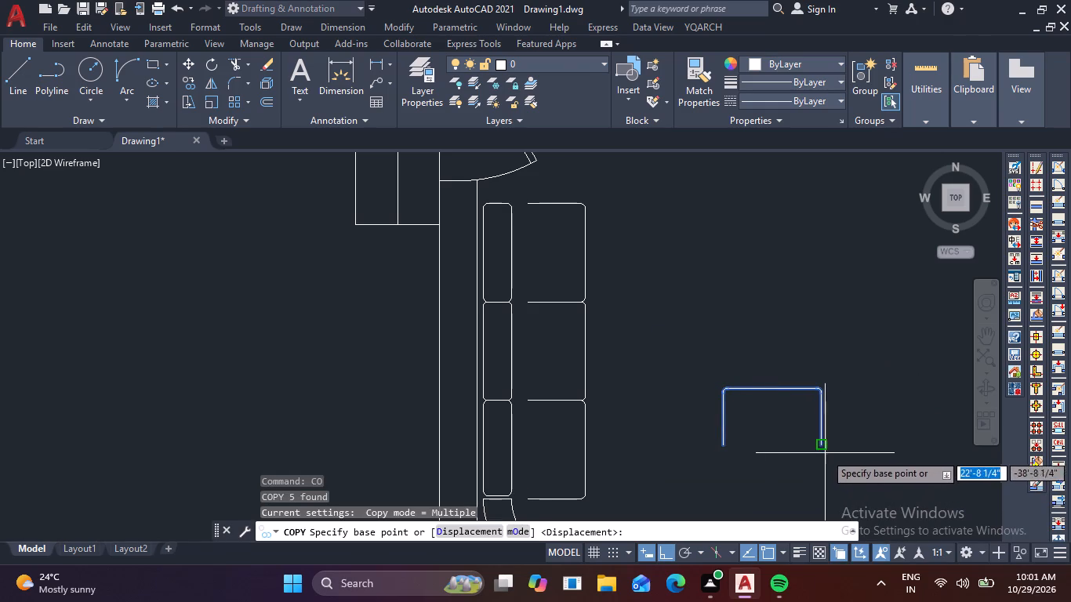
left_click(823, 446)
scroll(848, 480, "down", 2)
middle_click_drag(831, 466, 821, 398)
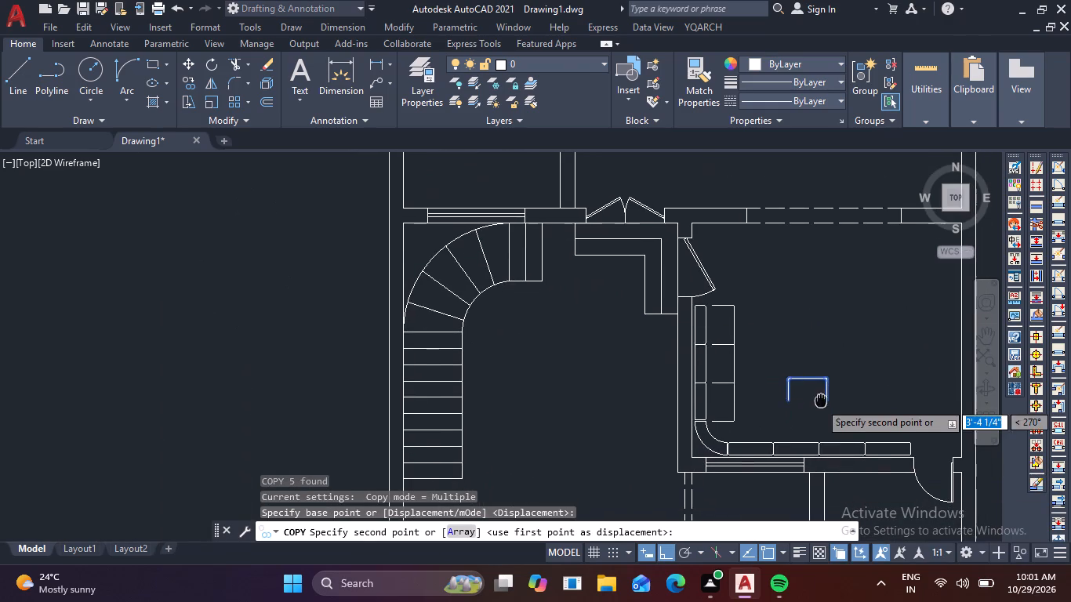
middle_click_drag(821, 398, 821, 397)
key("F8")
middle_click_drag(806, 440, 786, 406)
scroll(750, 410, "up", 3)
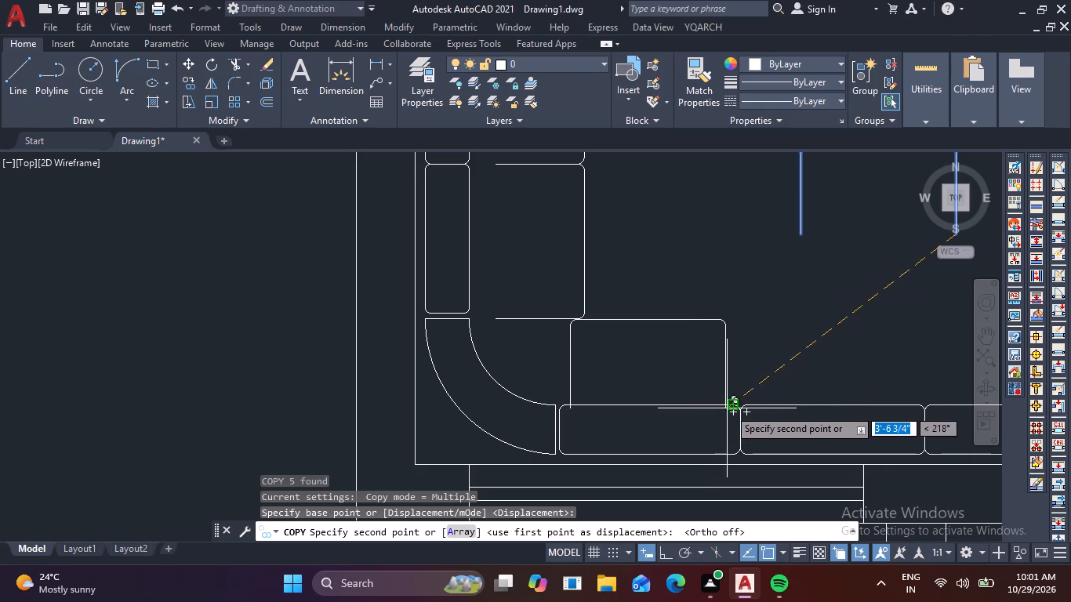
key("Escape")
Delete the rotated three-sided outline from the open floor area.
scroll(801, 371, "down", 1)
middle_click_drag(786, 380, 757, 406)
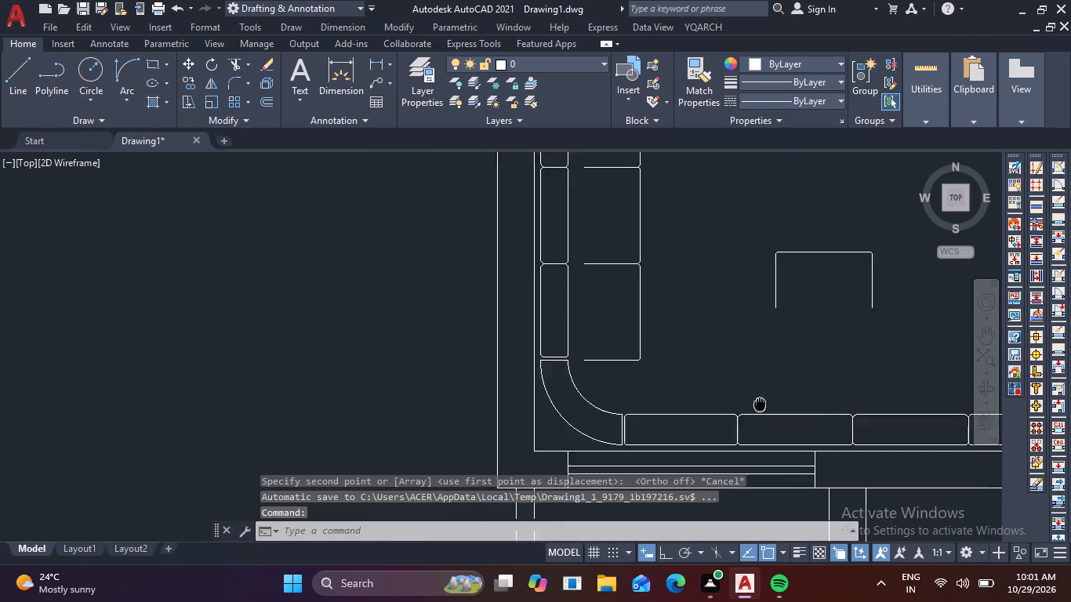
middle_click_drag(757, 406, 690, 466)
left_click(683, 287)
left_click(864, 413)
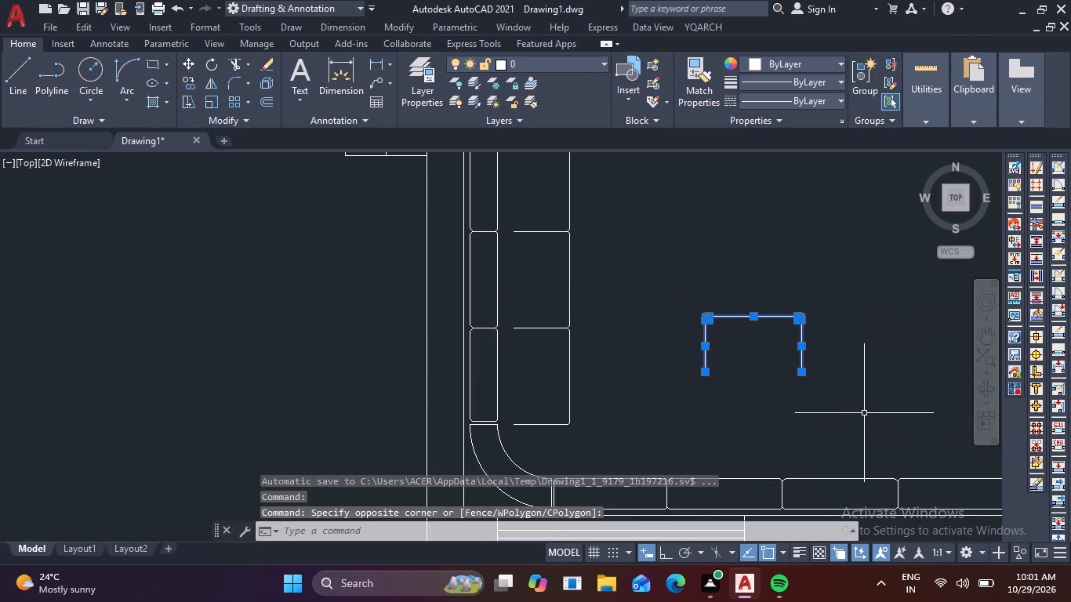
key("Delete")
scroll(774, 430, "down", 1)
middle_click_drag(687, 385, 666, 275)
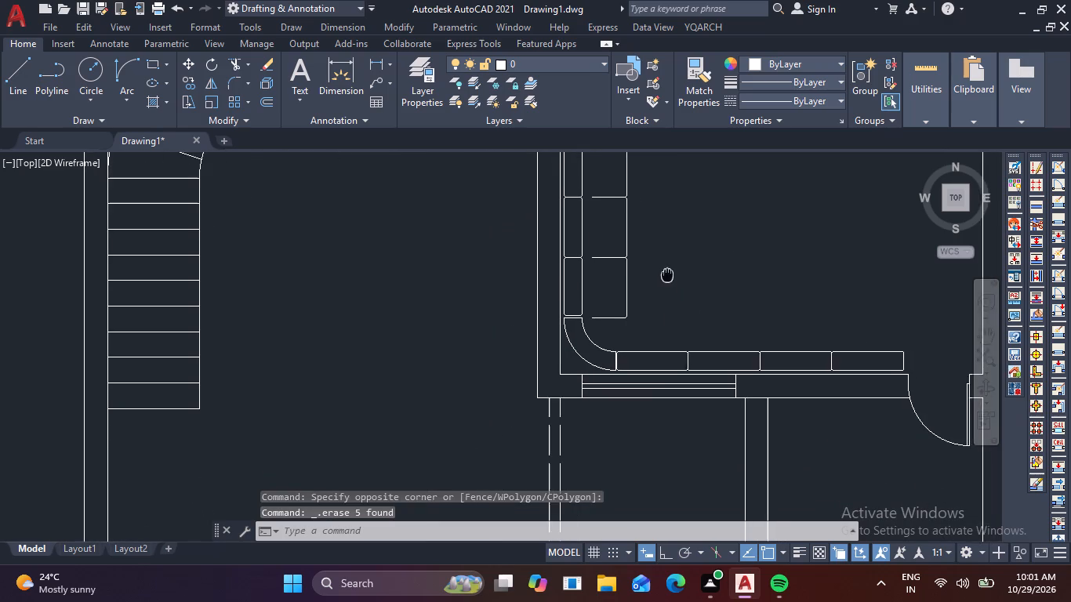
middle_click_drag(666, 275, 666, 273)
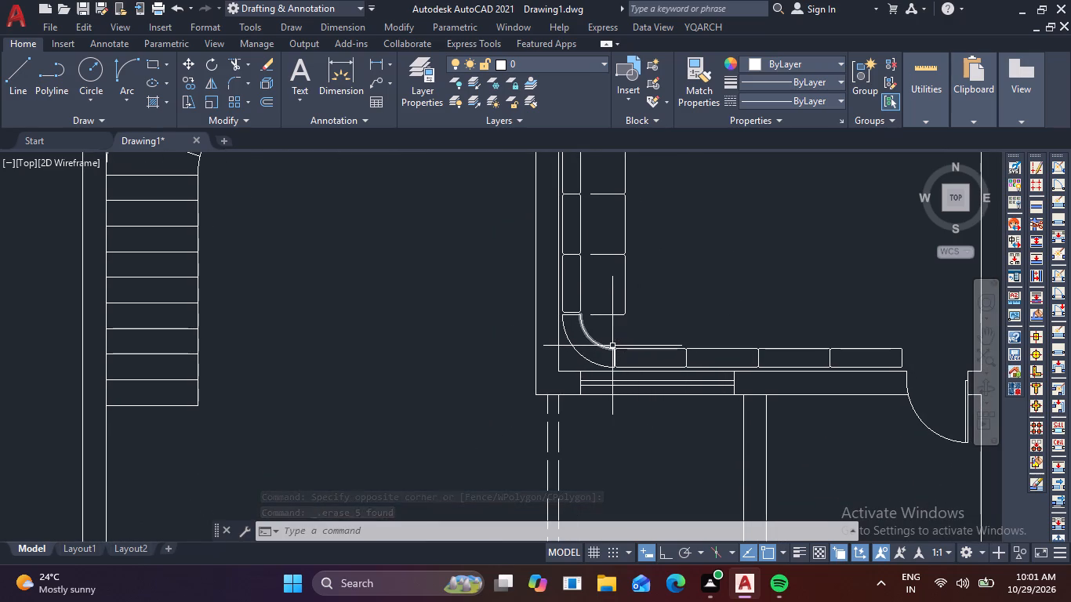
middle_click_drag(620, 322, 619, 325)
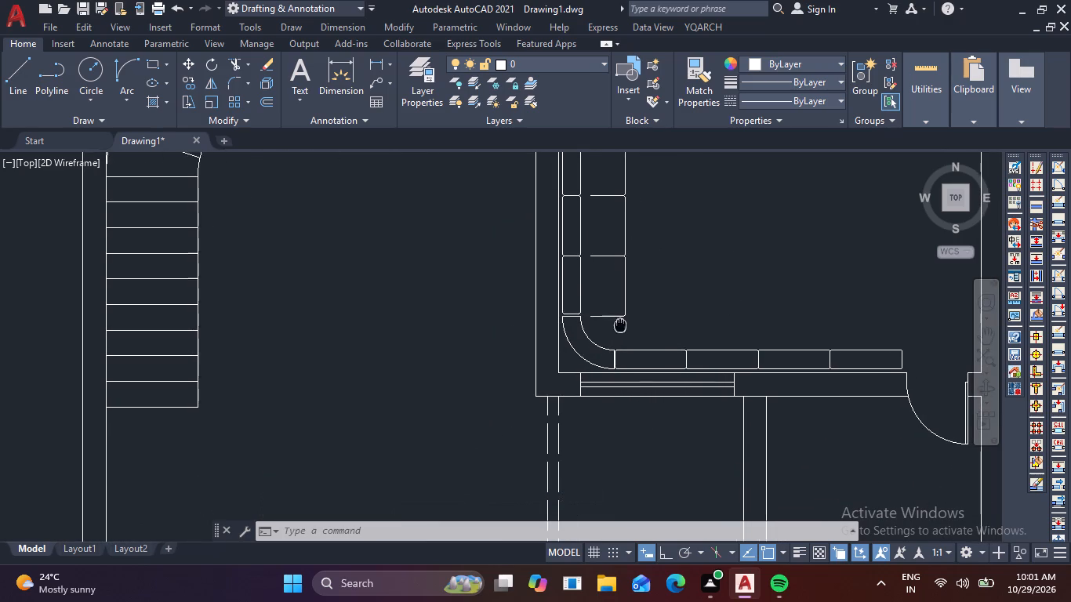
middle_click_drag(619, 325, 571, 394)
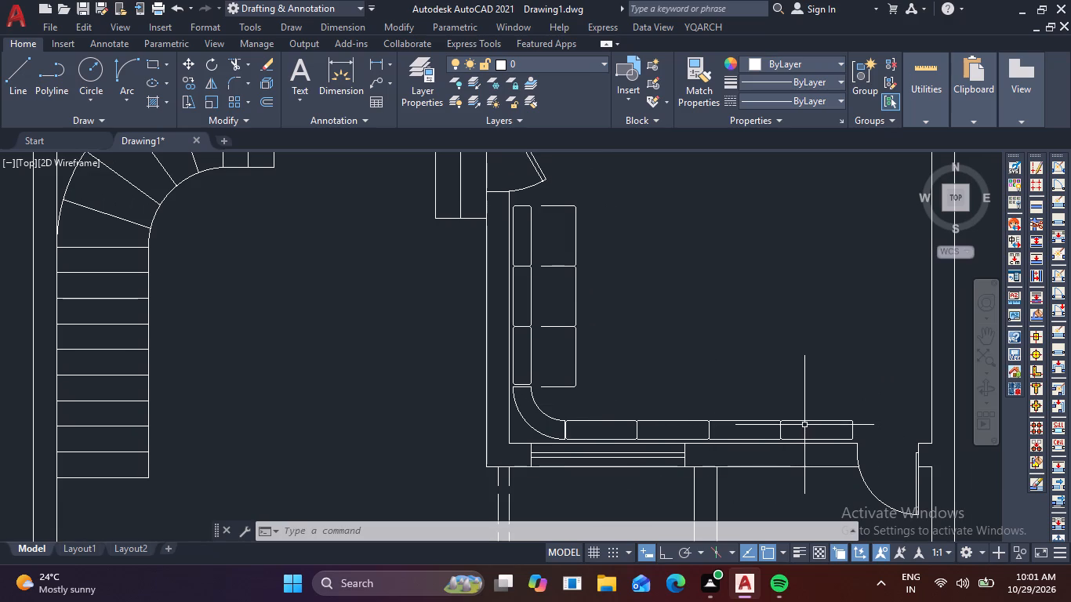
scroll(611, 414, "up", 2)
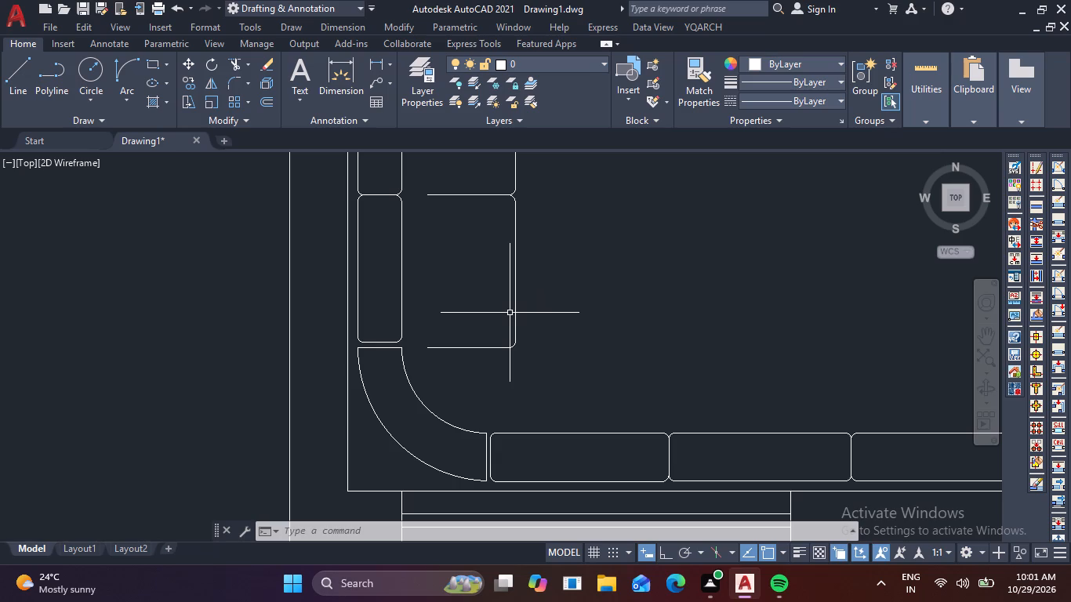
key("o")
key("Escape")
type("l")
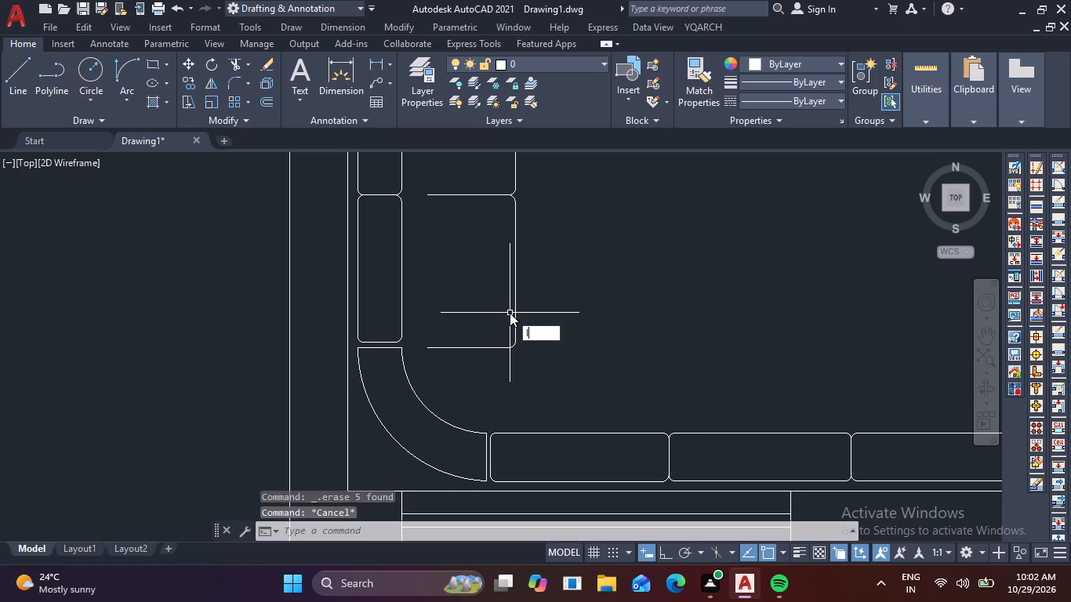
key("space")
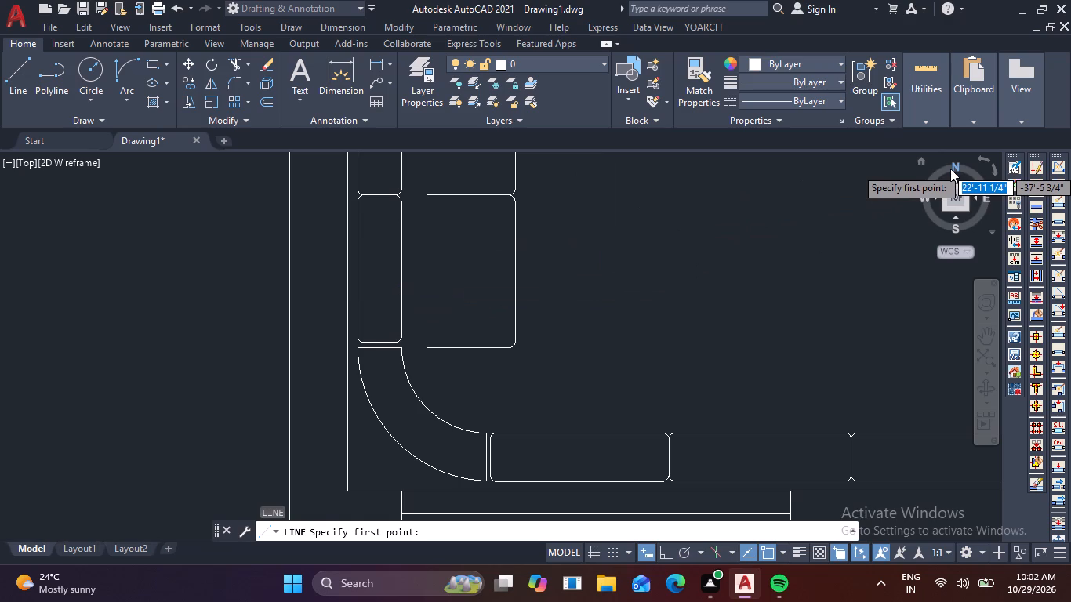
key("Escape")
Measure the lowest outline beside the vertical run and the distance from its outer side to the adjacent section.
left_click(931, 115)
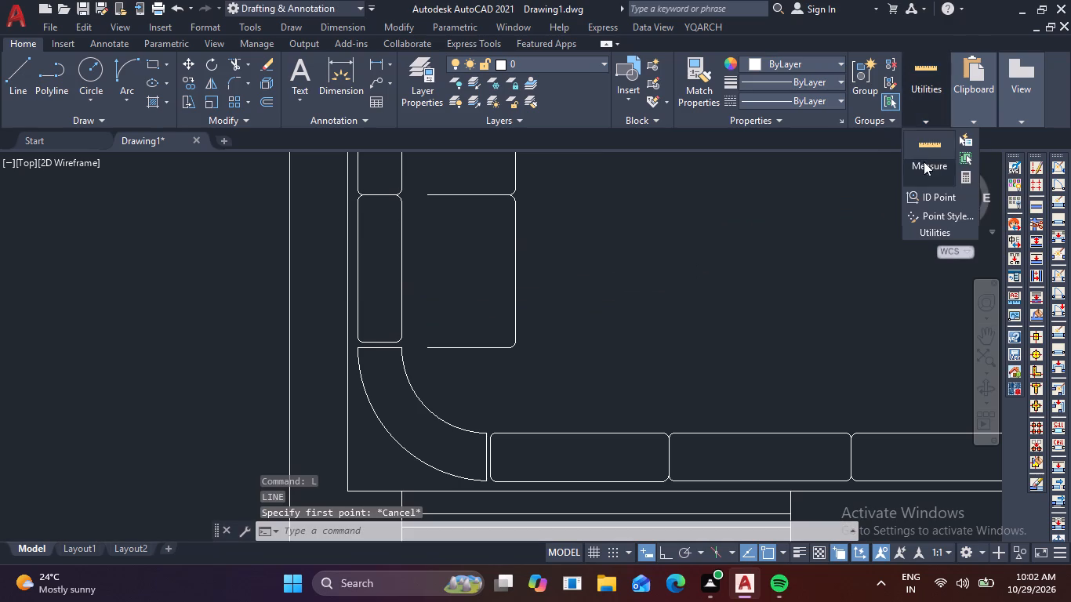
left_click(924, 149)
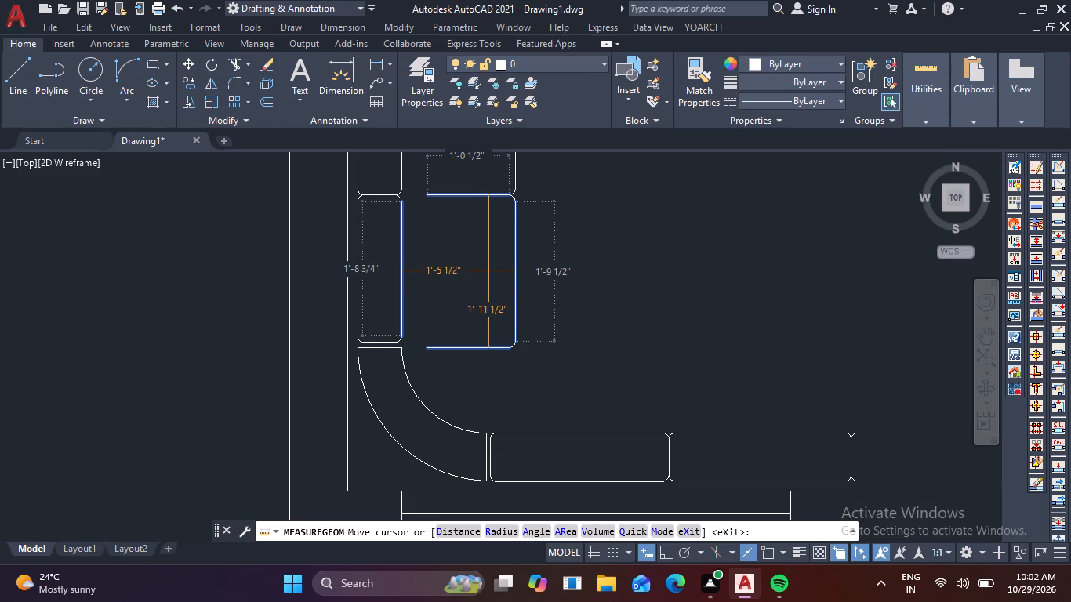
key("Escape")
Draw a line 1'5-1/2" up from the top edge of the horizontal run's first section, continuing about 4'-4" horizontally along the run.
scroll(481, 275, "down", 1)
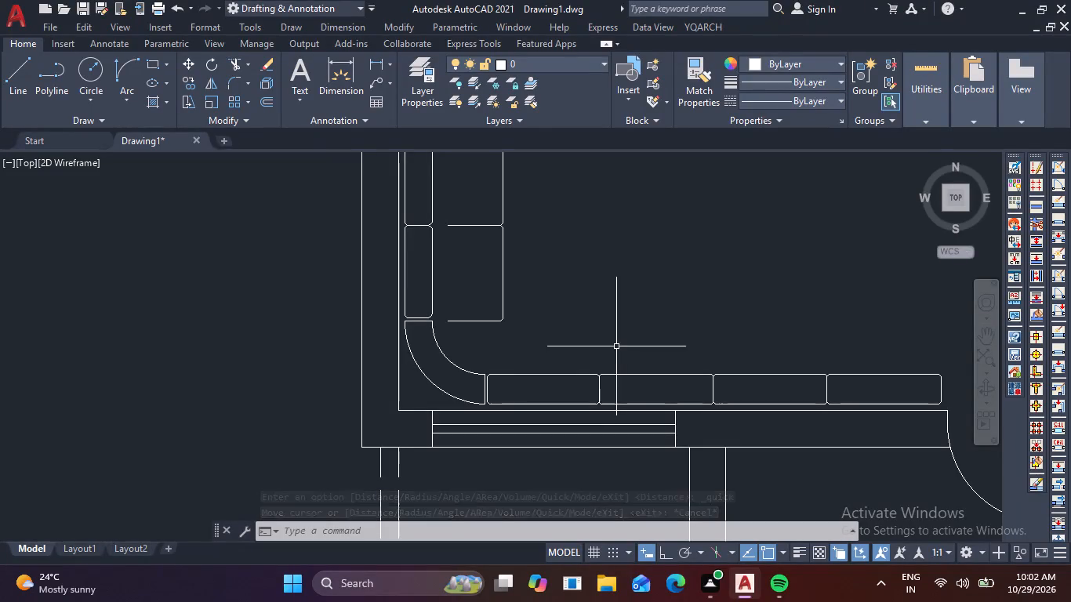
type("l")
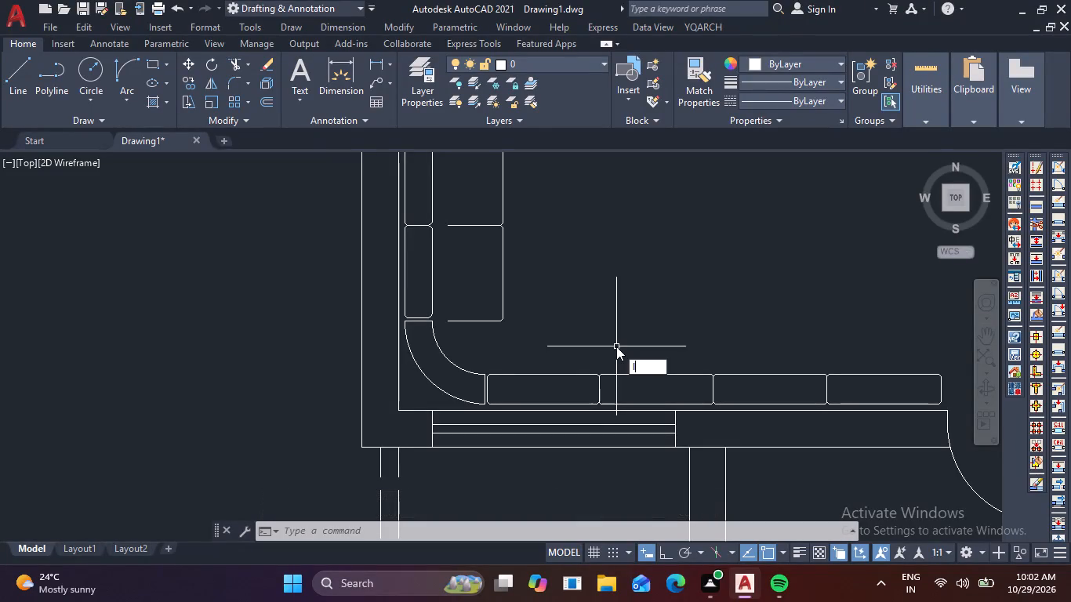
key("space")
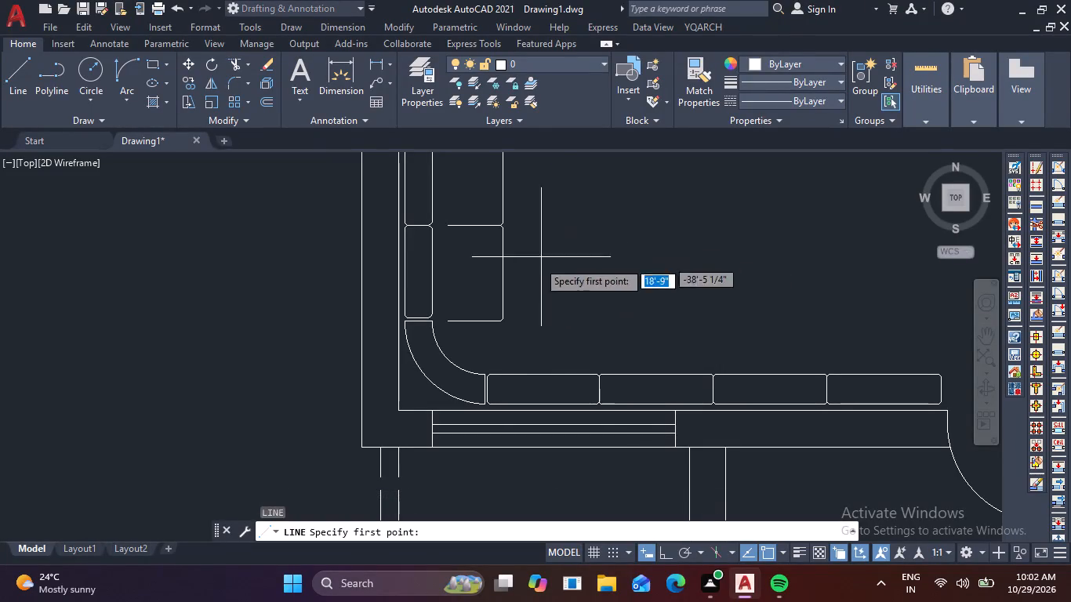
left_click(509, 375)
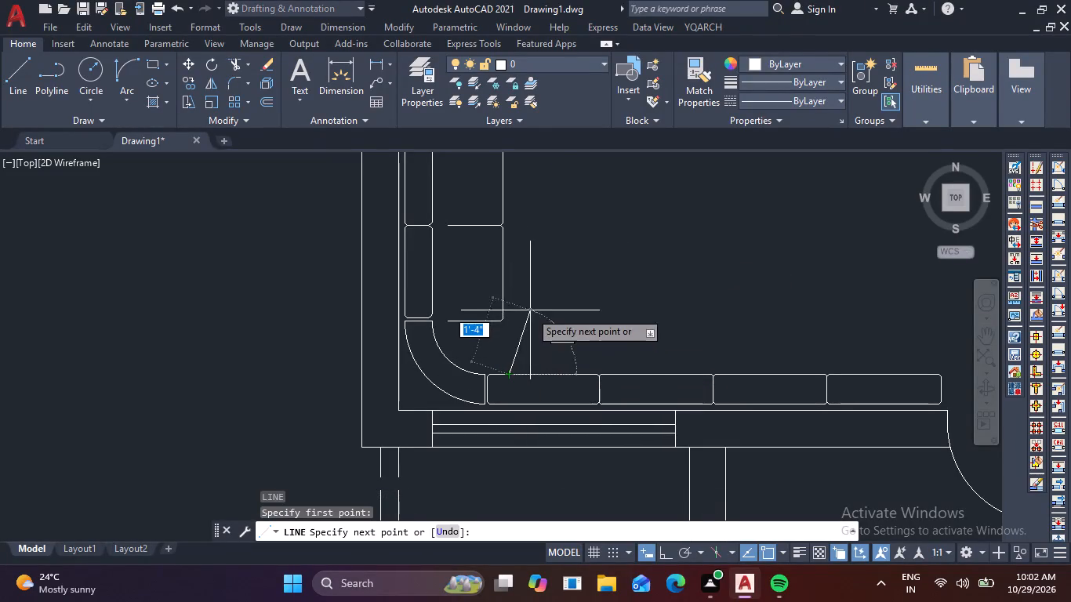
key("F8")
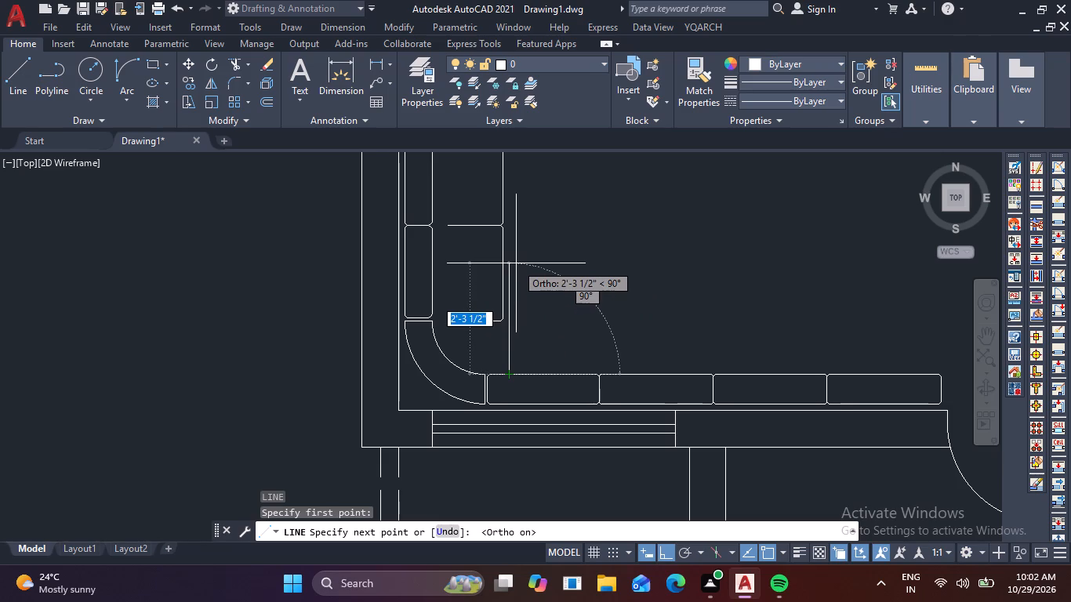
type("1'5")
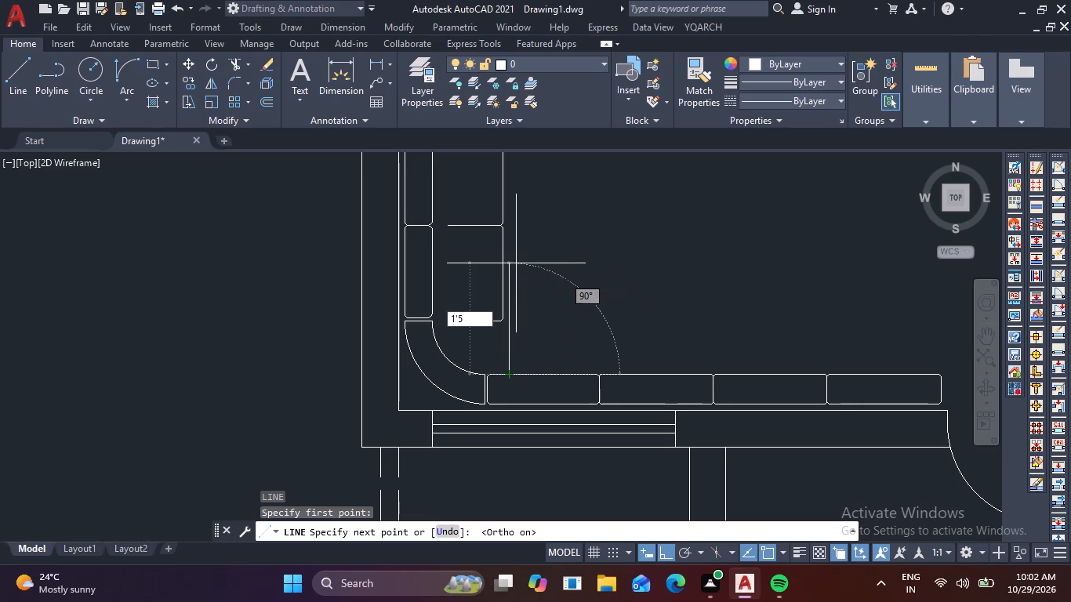
type("-1")
type("/2")
key("Return")
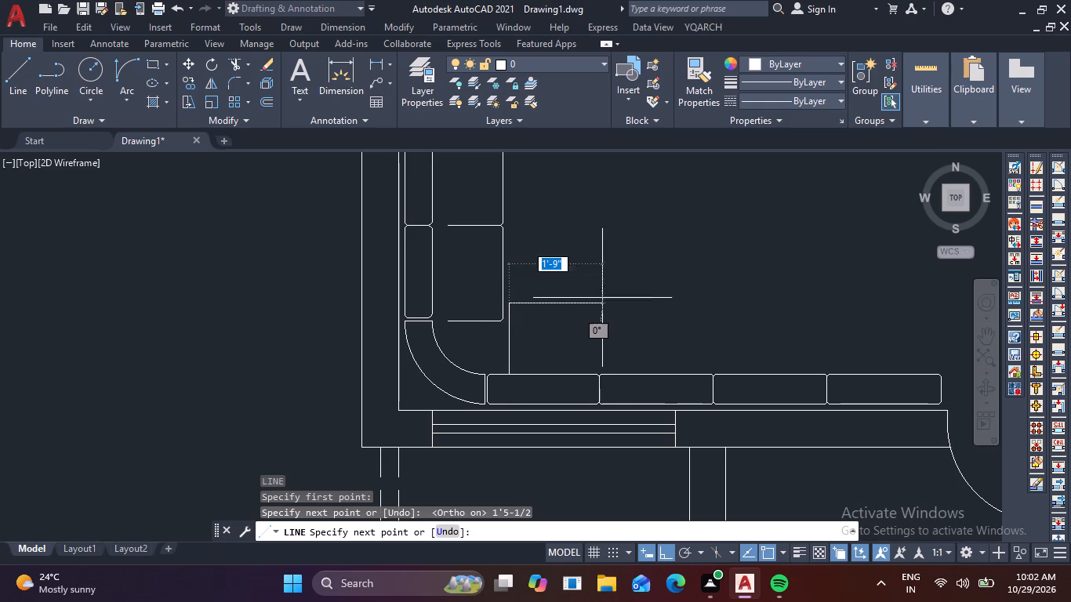
scroll(615, 294, "down", 1)
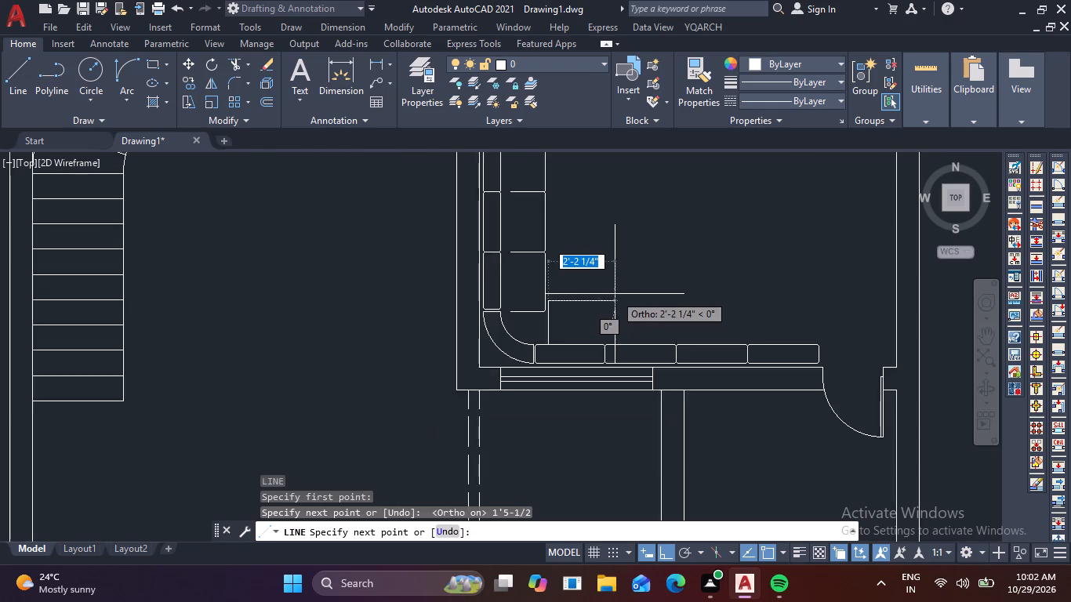
scroll(615, 294, "down", 1)
scroll(652, 295, "up", 2)
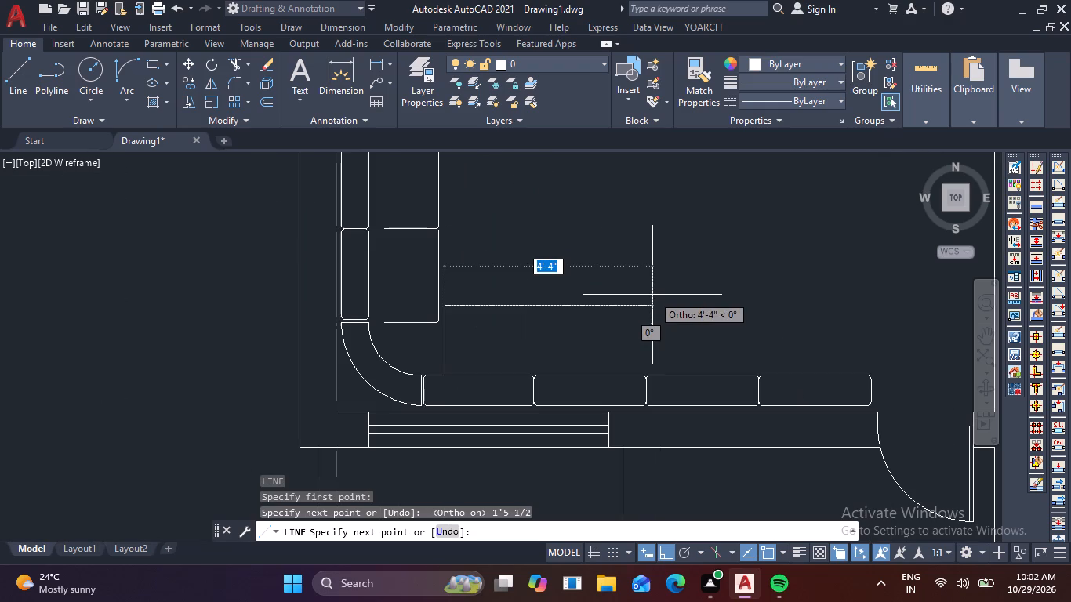
left_click(652, 295)
key("Escape")
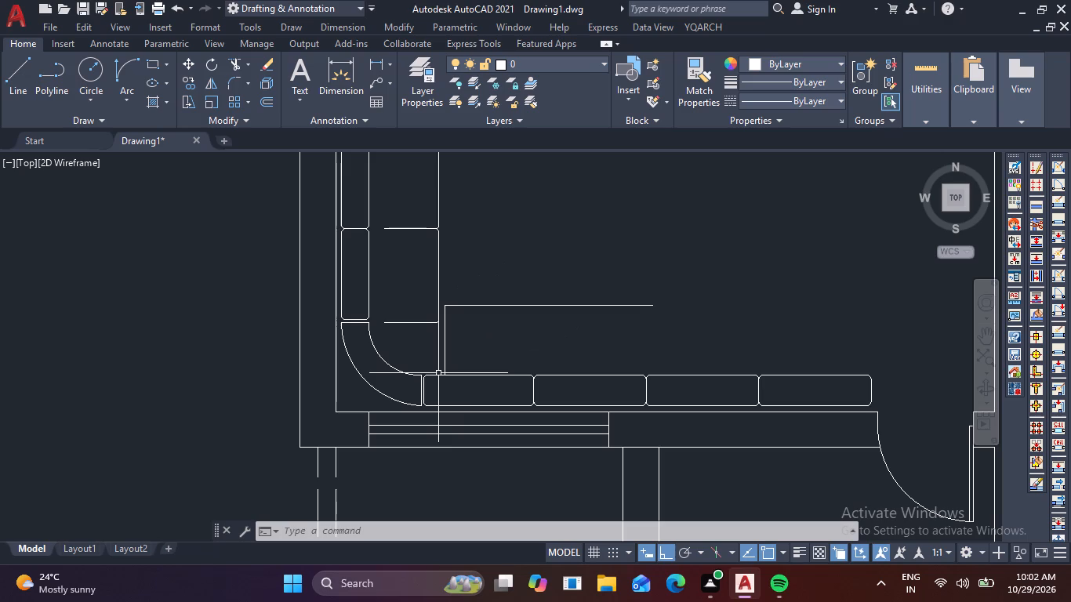
Move the end edges beside the curved corner inward, shortening the vertical run's lowest section and the horizontal run's first section.
scroll(368, 325, "up", 2)
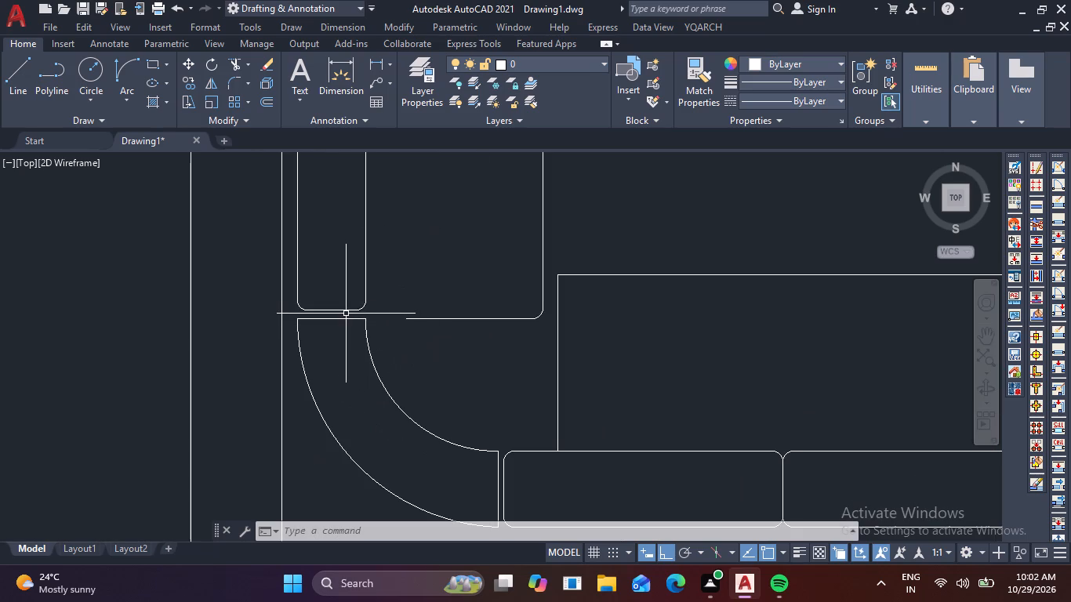
left_click(340, 311)
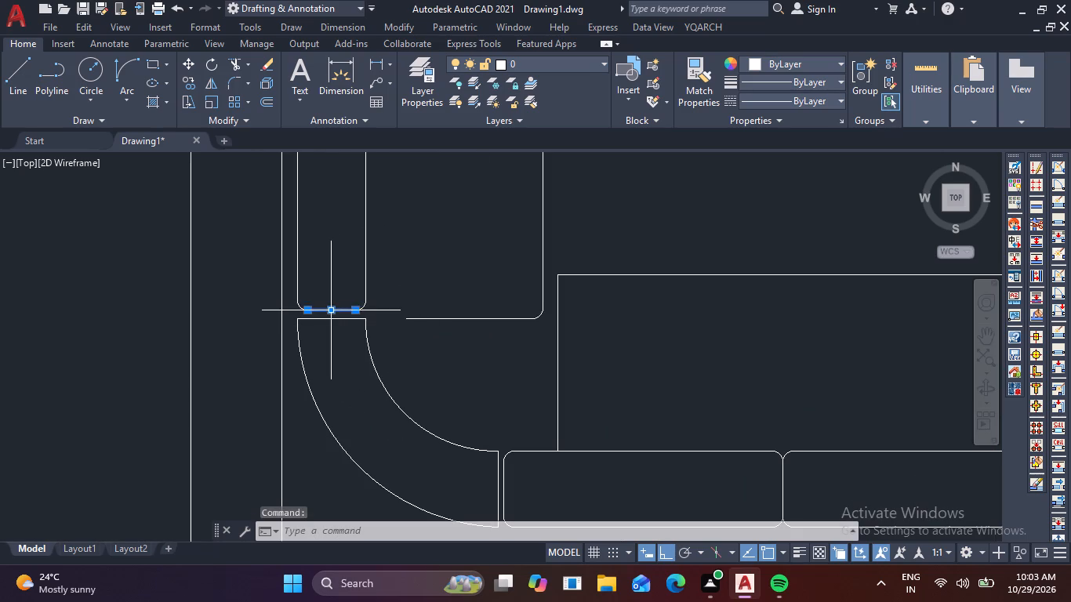
left_click(328, 314)
left_click(334, 285)
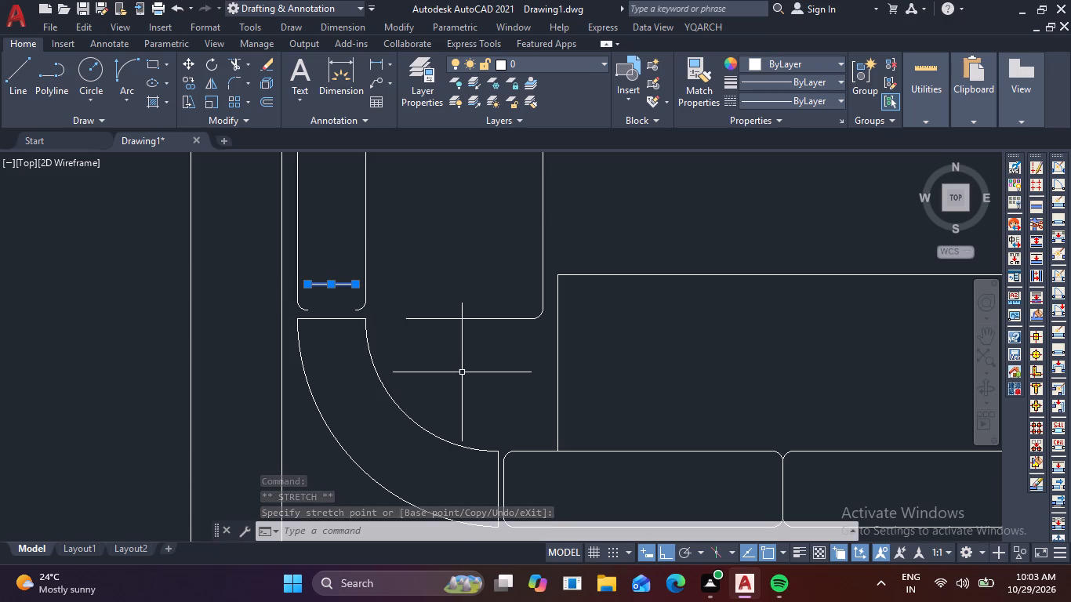
middle_click_drag(543, 412, 537, 322)
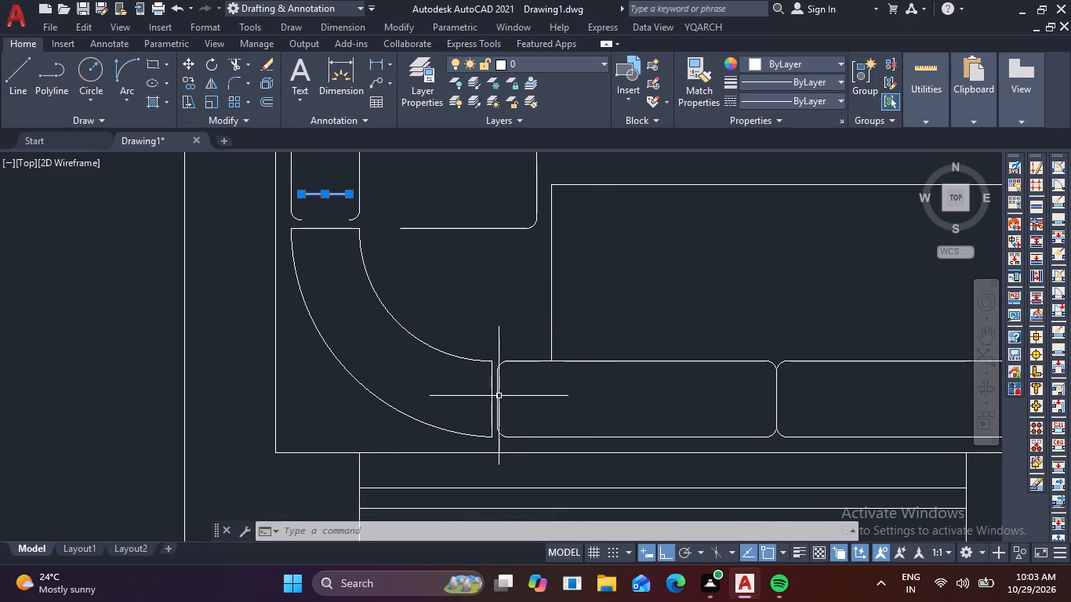
left_click(496, 395)
left_click(499, 396)
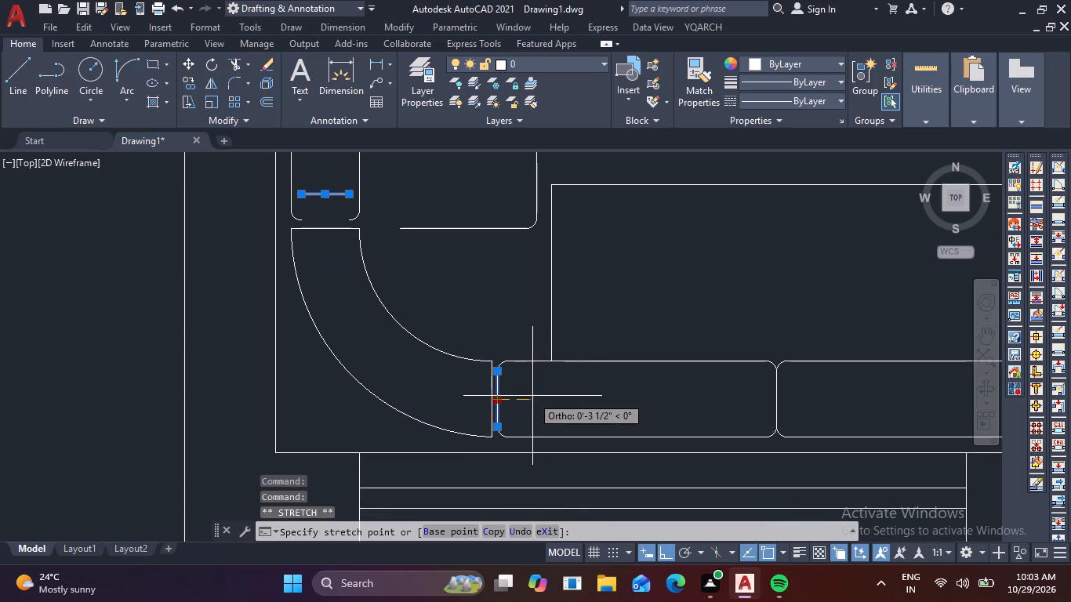
left_click(540, 395)
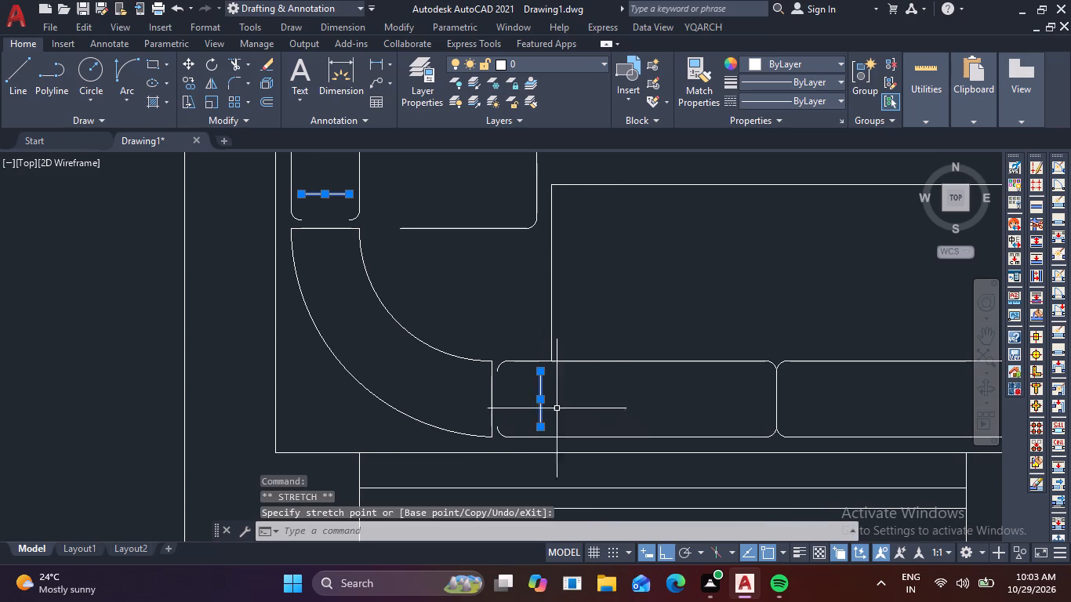
key("Escape")
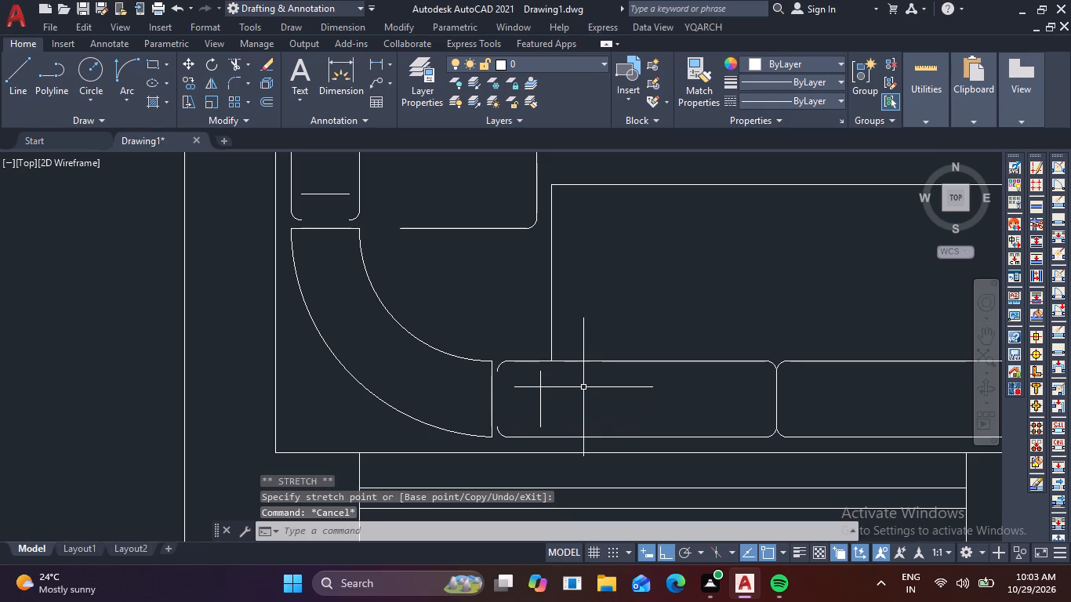
Fillet both corners at the moved end edge of the horizontal run's first section with a 1" radius.
key("f")
key("space")
left_click(560, 362)
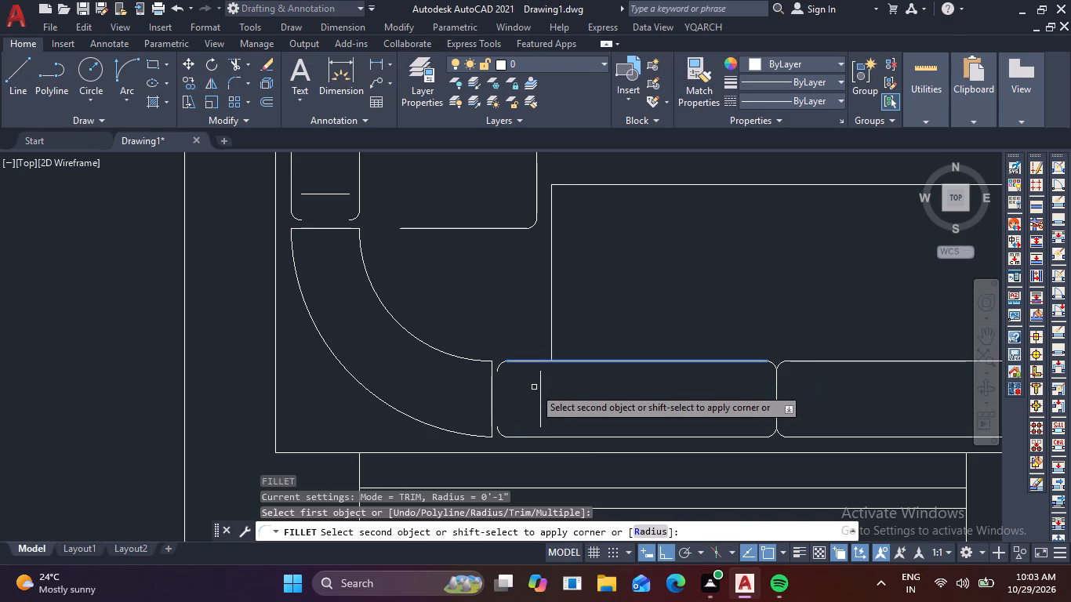
left_click(543, 390)
left_click(539, 390)
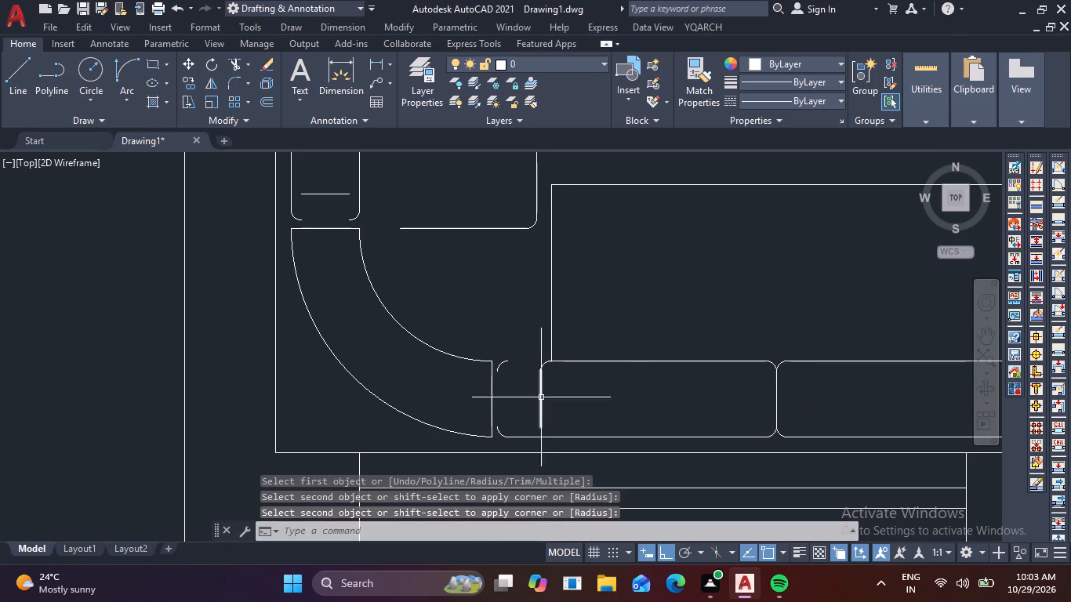
key("space")
left_click(542, 419)
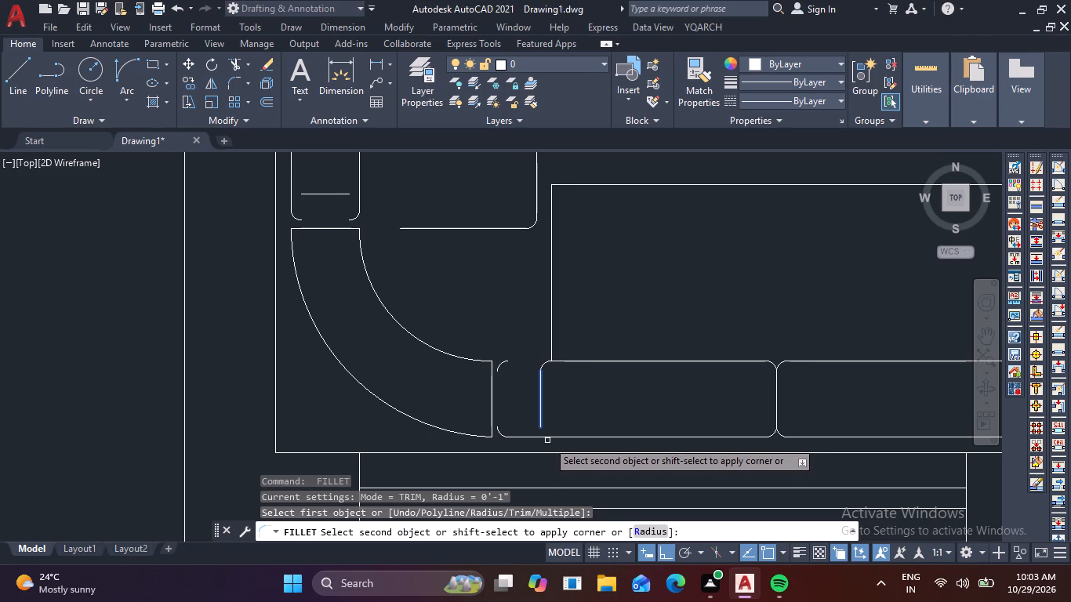
left_click(557, 436)
Fillet both corners at the moved lower edge of the vertical run's lowest section with a 1" radius.
scroll(562, 401, "down", 1)
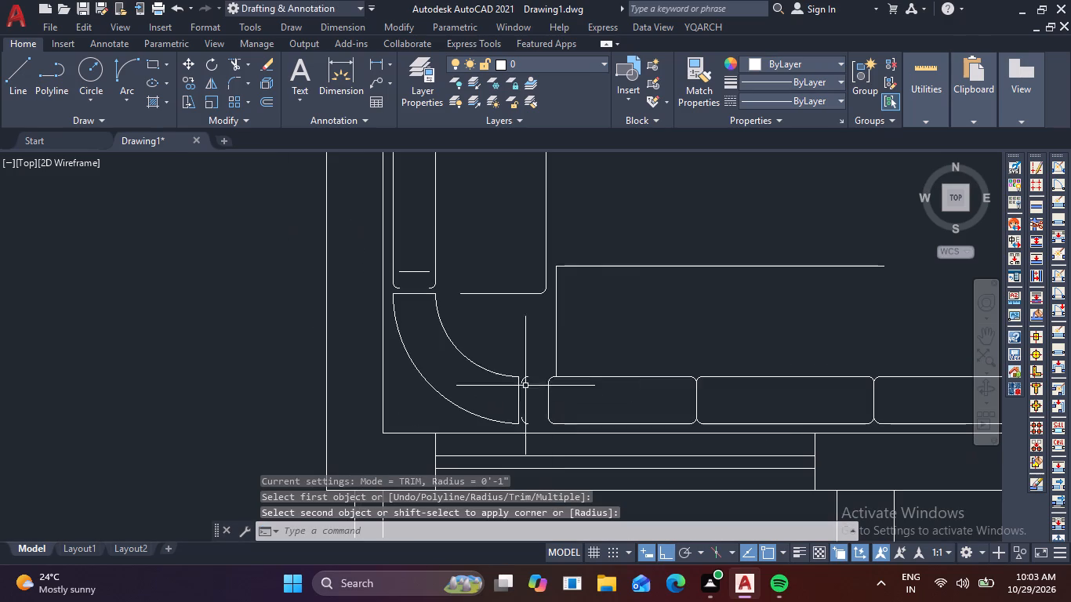
middle_click_drag(467, 310, 489, 340)
scroll(489, 342, "up", 1)
scroll(439, 288, "up", 1)
middle_click_drag(466, 310, 480, 335)
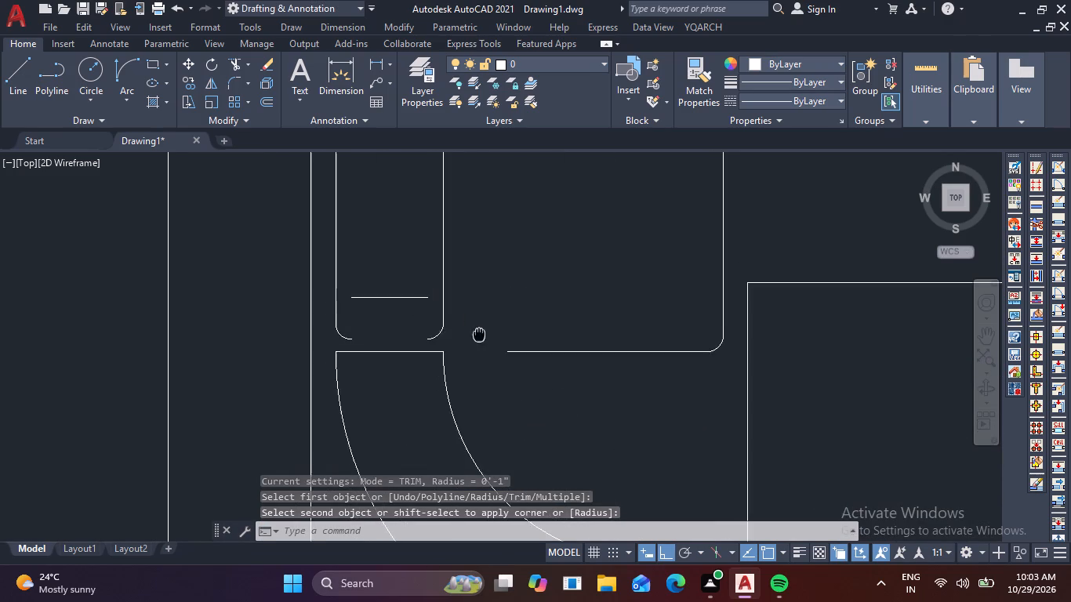
middle_click_drag(480, 335, 481, 338)
key("space")
left_click(421, 300)
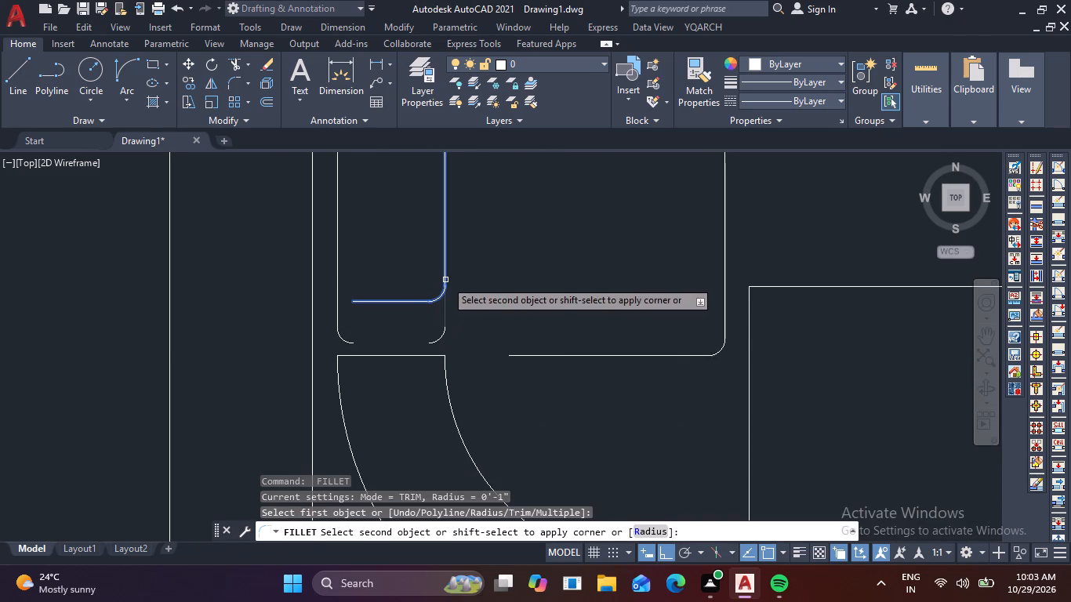
left_click(445, 280)
key("space")
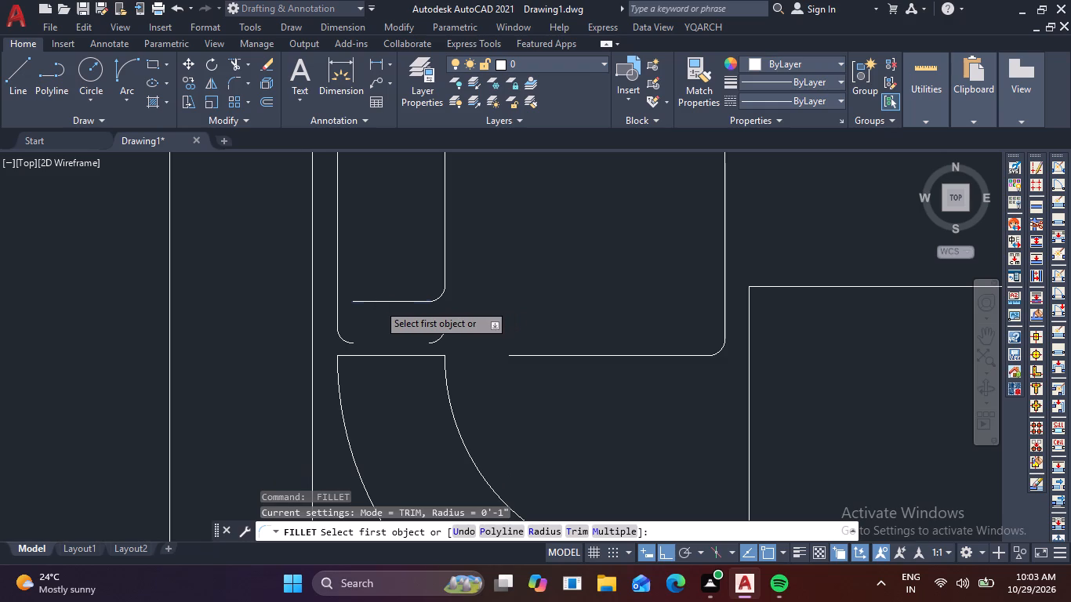
left_click(378, 303)
left_click(337, 270)
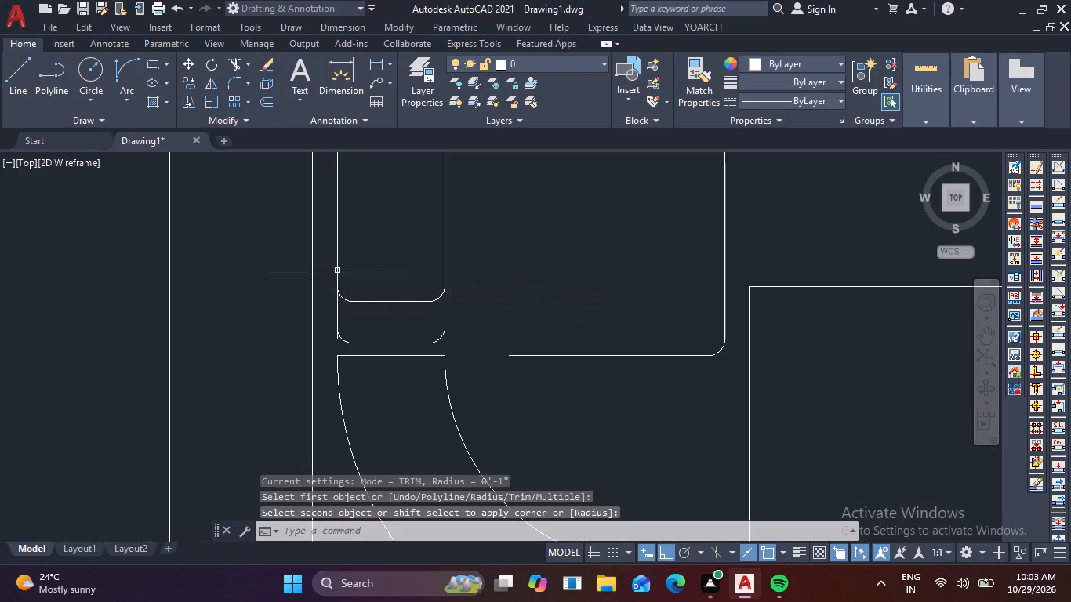
key("Escape")
Delete the four leftover corner arcs between the curved corner piece and the shortened end sections of both runs.
left_click(448, 343)
left_click(429, 329)
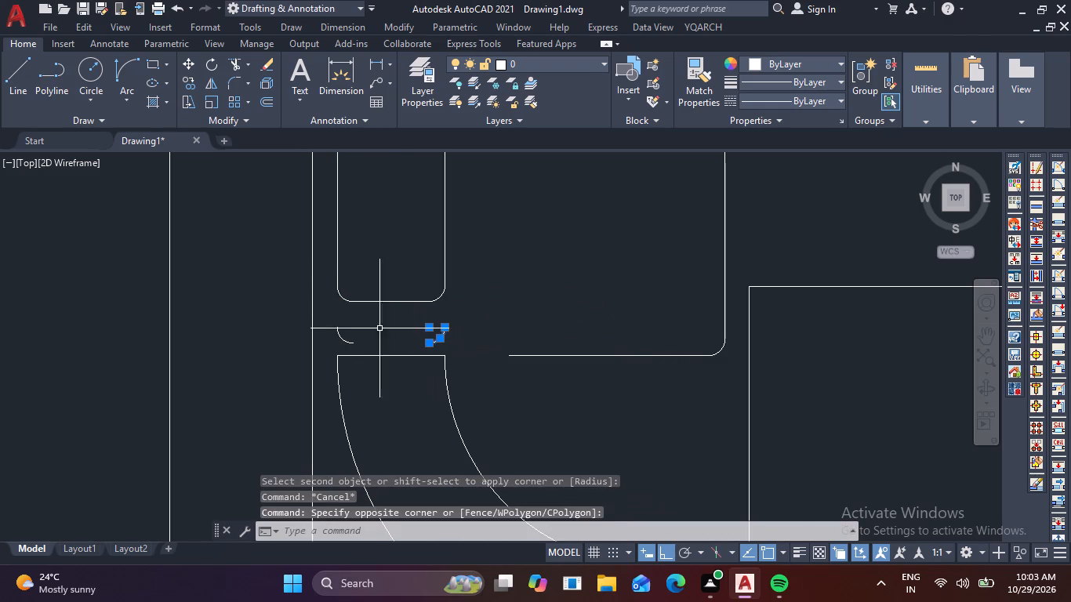
left_click(356, 333)
left_click(326, 342)
key("Delete")
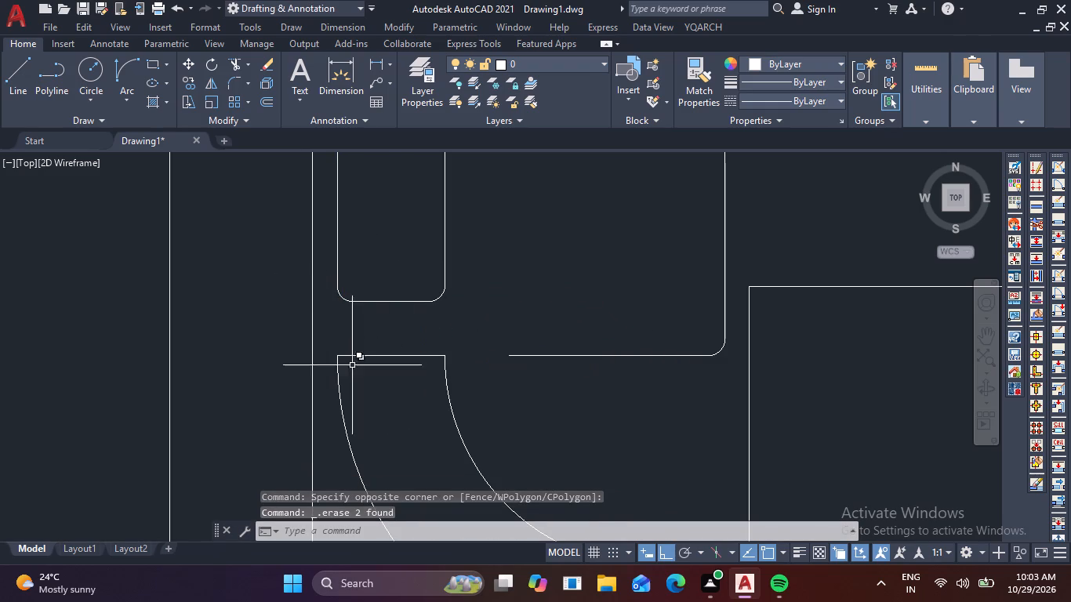
middle_click_drag(449, 412, 390, 250)
left_click(623, 415)
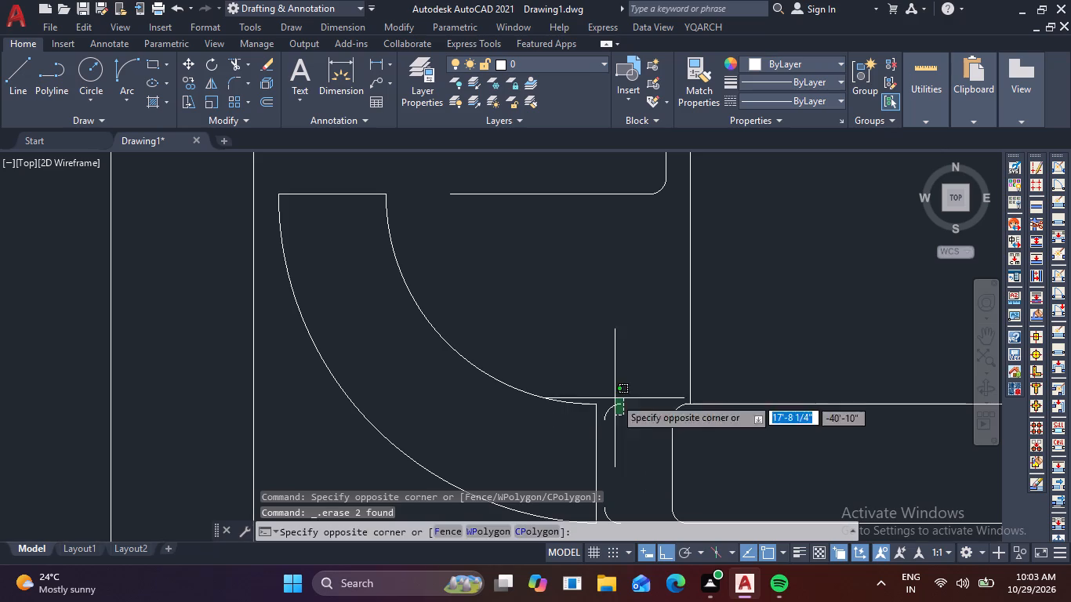
left_click(615, 395)
middle_click_drag(623, 401, 565, 282)
left_click_drag(567, 411, 565, 401)
left_click(564, 393)
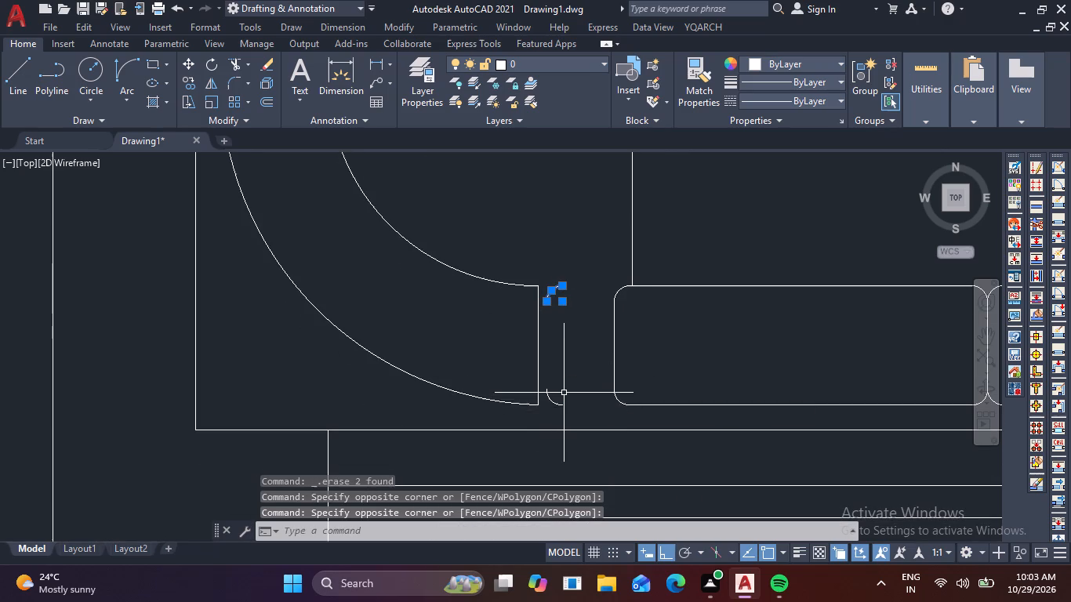
left_click(575, 403)
left_click(557, 392)
left_click(570, 409)
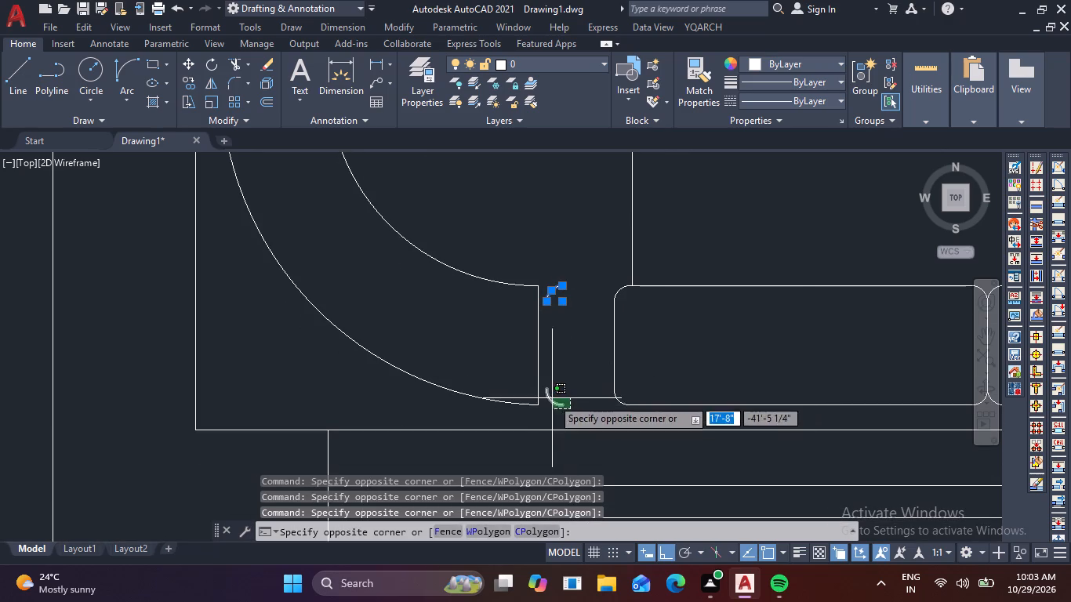
left_click(552, 398)
key("Delete")
Move the lower edge of the vertical run's lowest seat outline up about 3 1/2" to align with the shortened backrest section.
scroll(554, 396, "down", 2)
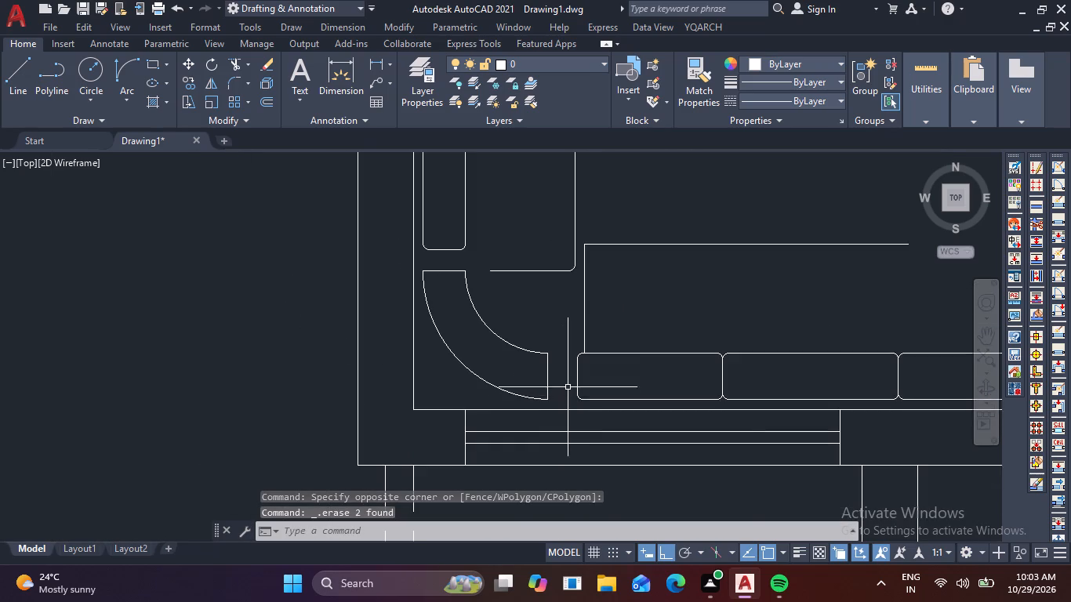
scroll(566, 376, "down", 2)
scroll(658, 314, "down", 1)
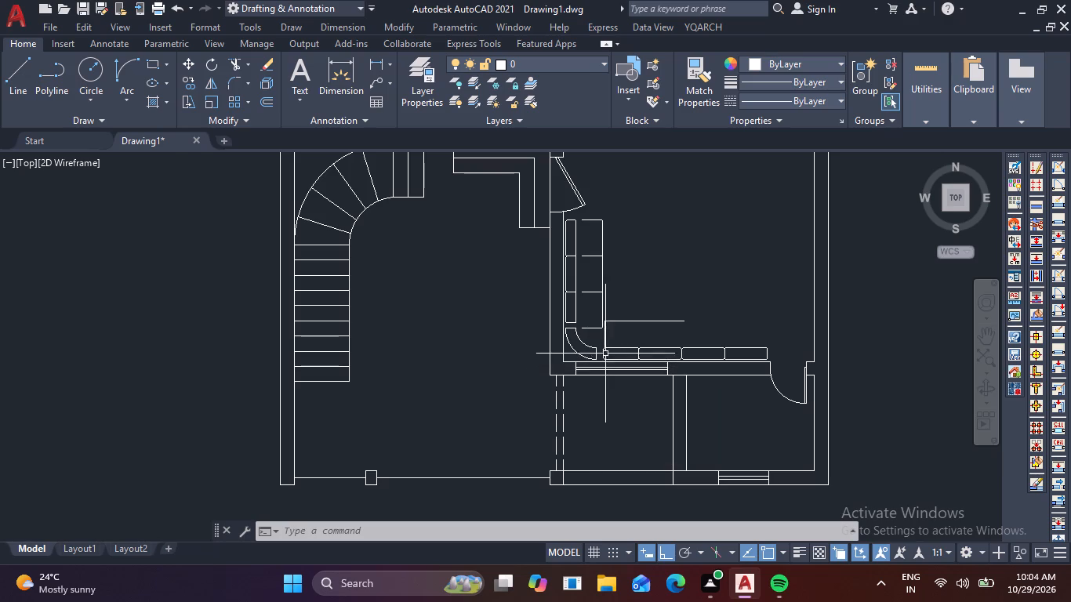
scroll(611, 343, "up", 2)
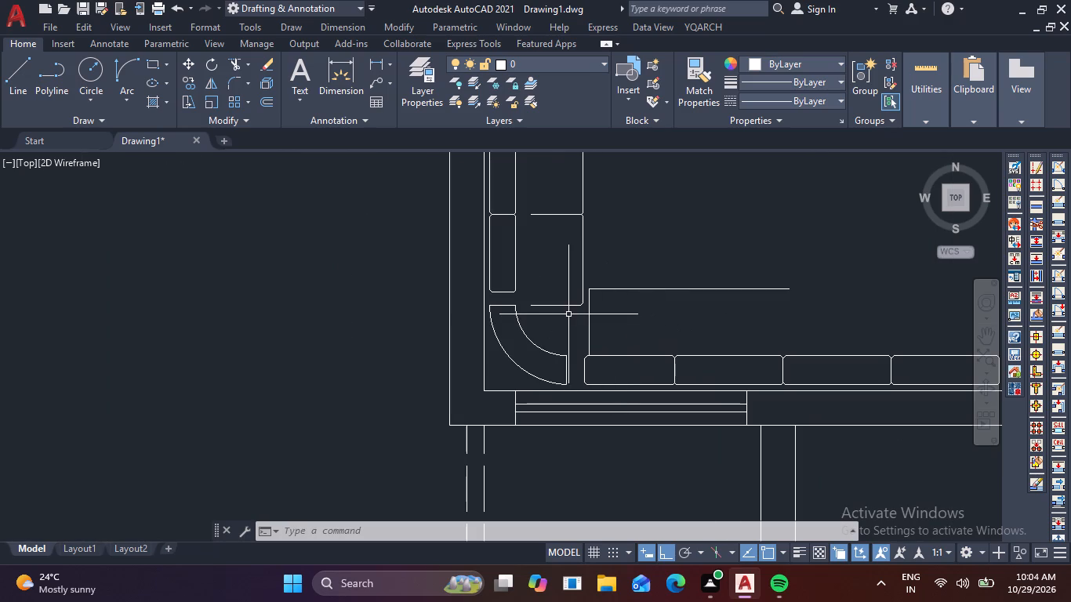
left_click(565, 306)
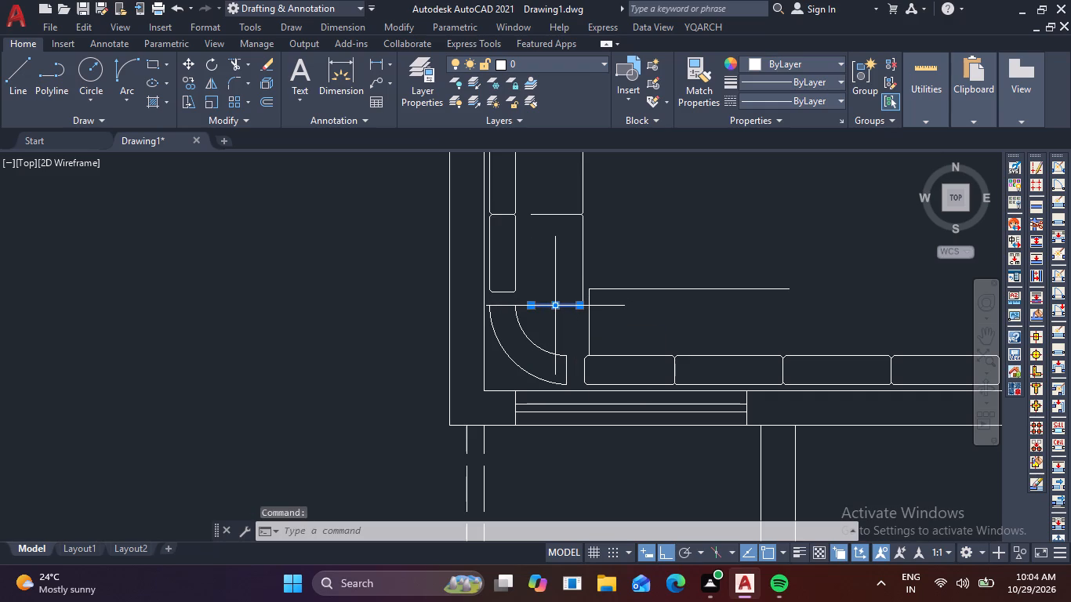
left_click(554, 306)
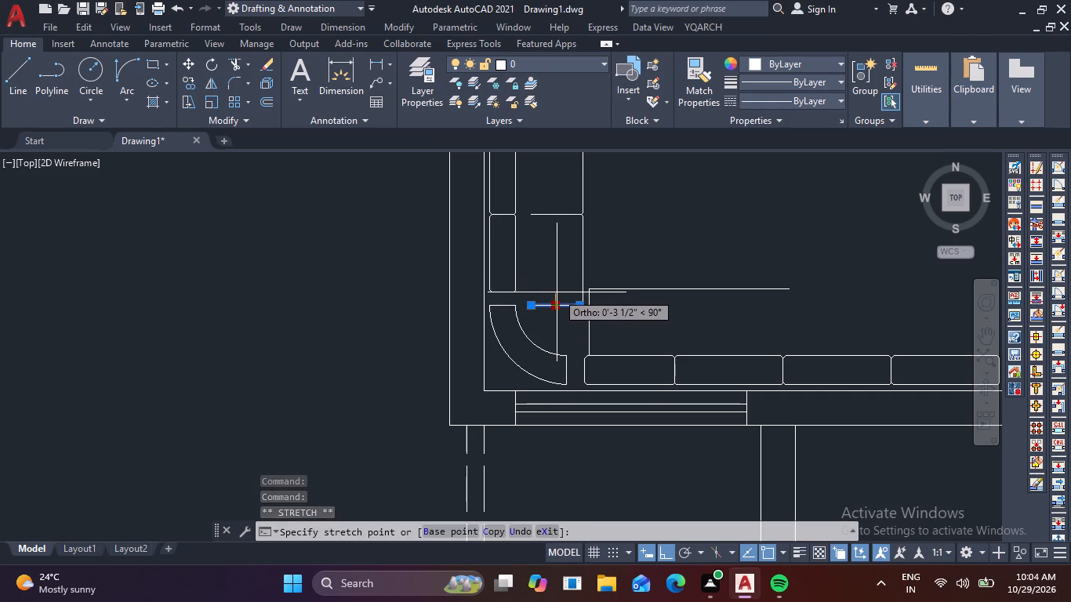
left_click(557, 292)
scroll(581, 315, "up", 3)
key("Escape")
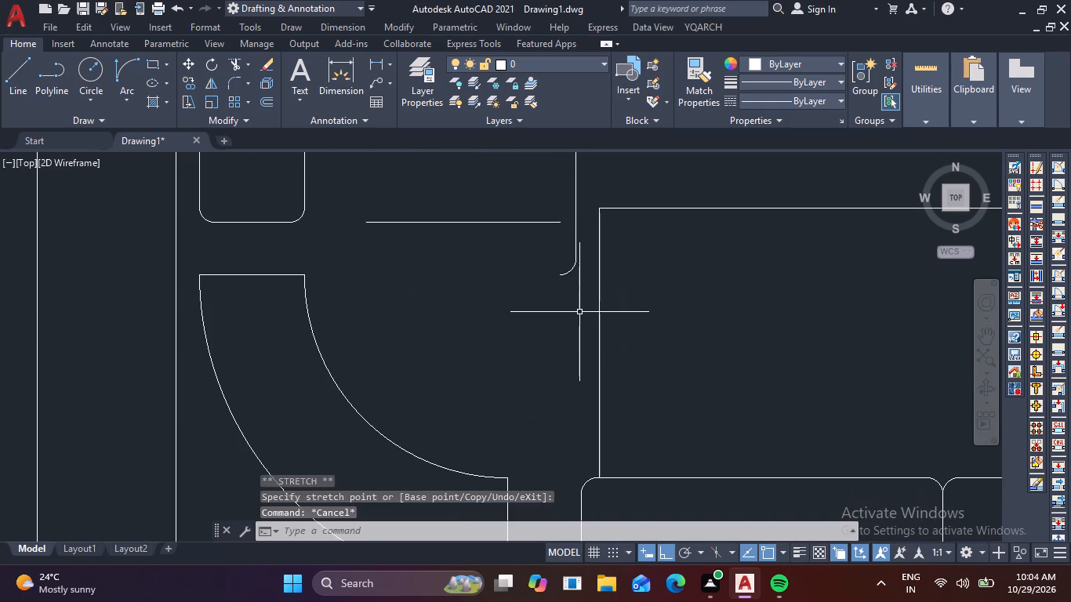
Fillet the corner between the lowest seat outline's moved lower edge and its front edge with a 1" radius.
middle_click_drag(565, 316, 543, 411)
key("f")
key("space")
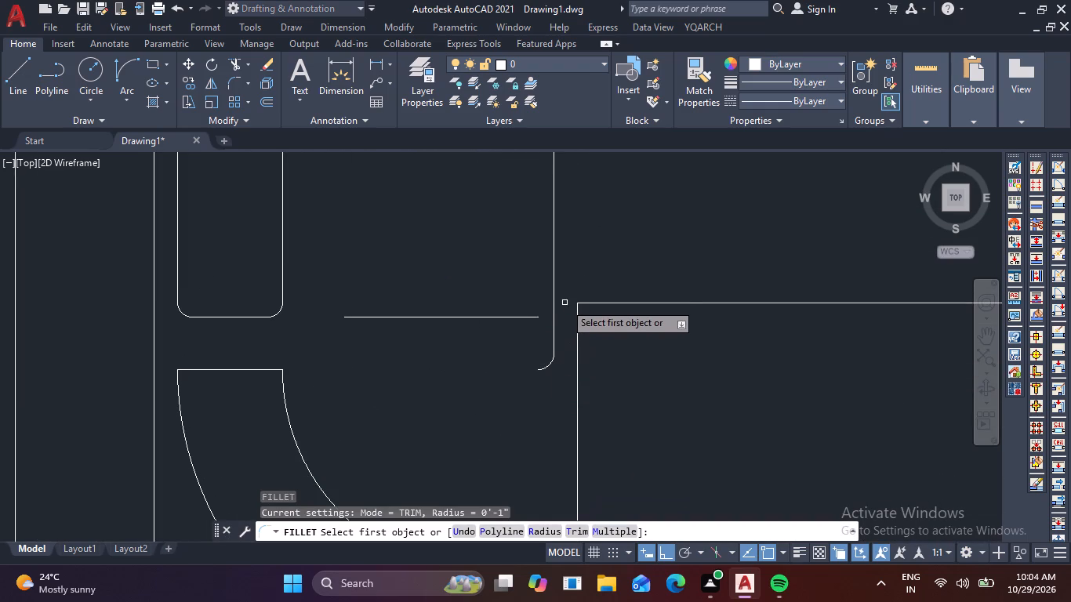
left_click(555, 296)
left_click(514, 317)
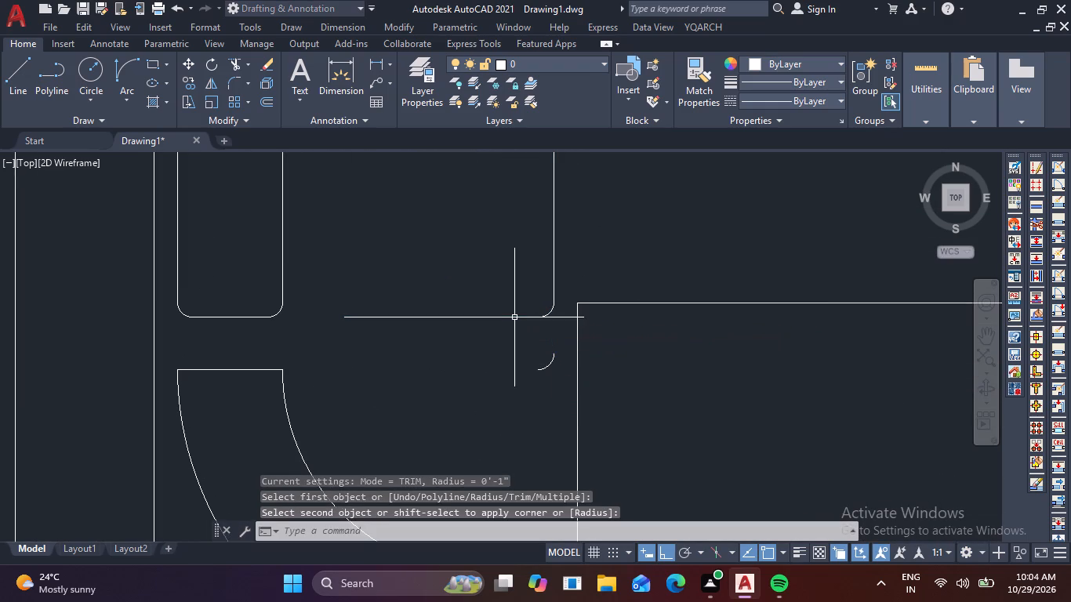
Delete the leftover corner arc below the vertical run's lowest seat outline.
scroll(504, 348, "down", 3)
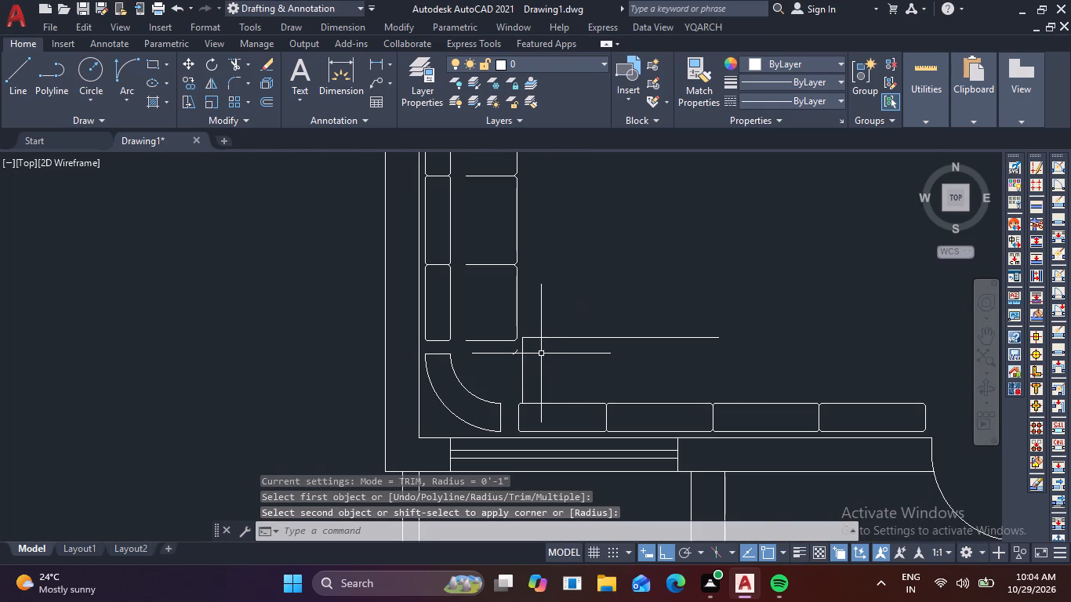
scroll(534, 370, "up", 2)
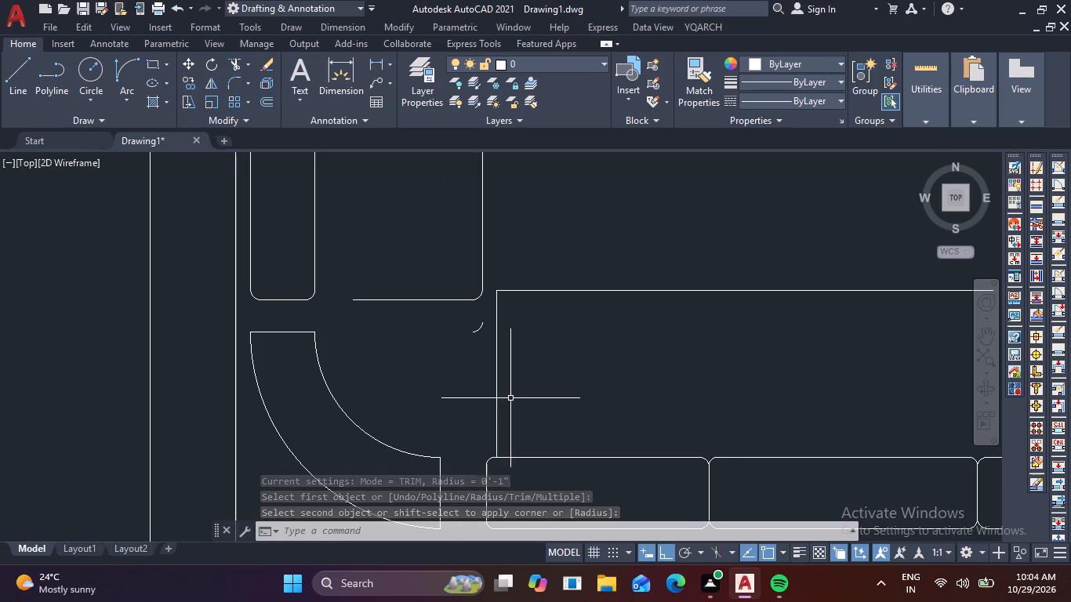
middle_click_drag(514, 398, 569, 386)
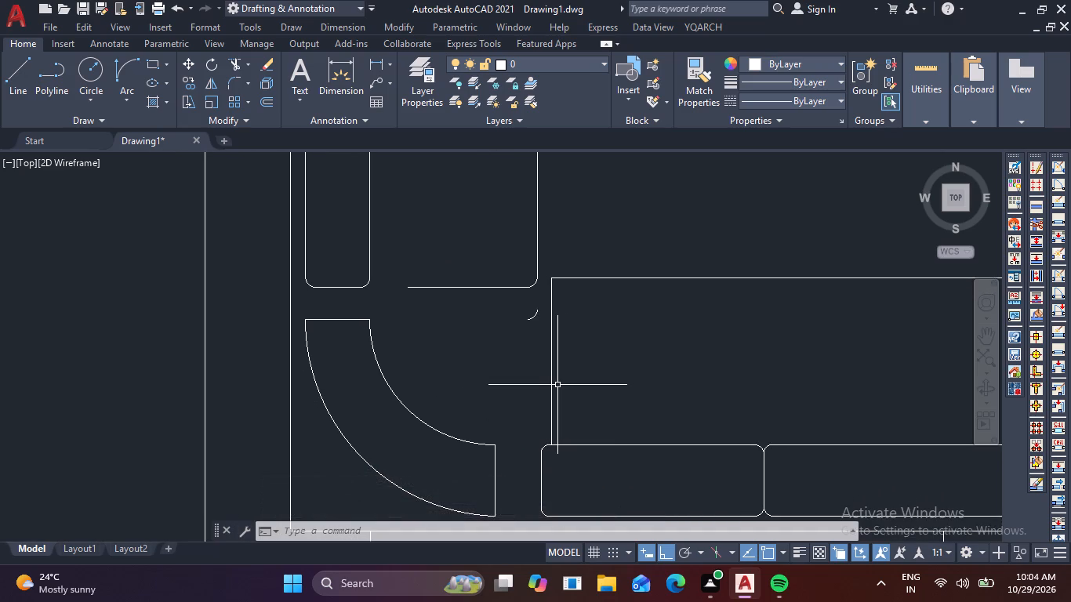
scroll(584, 361, "down", 1)
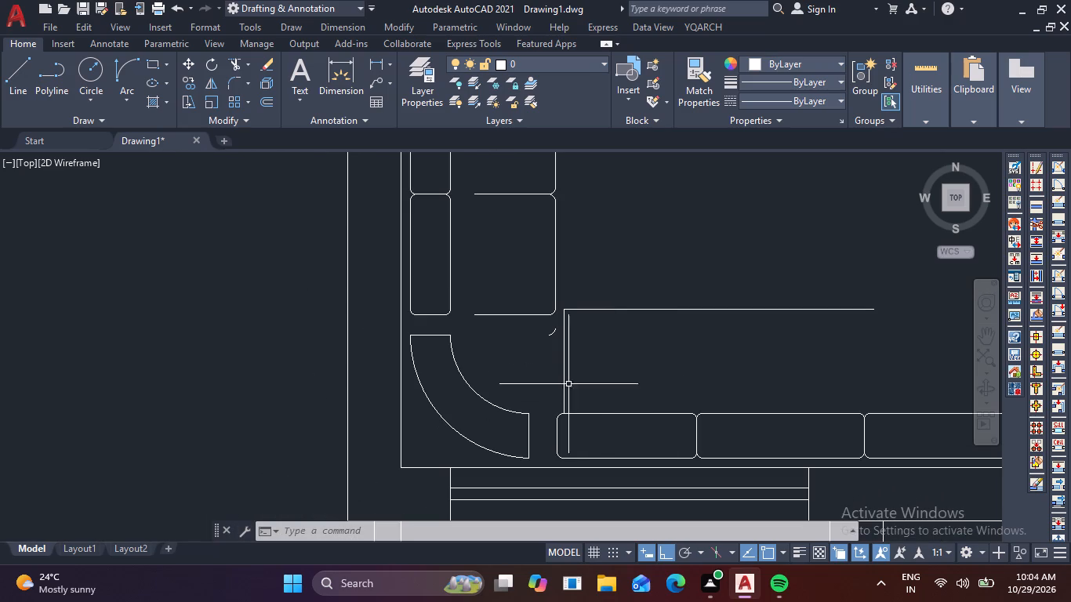
left_click(553, 333)
key("Delete")
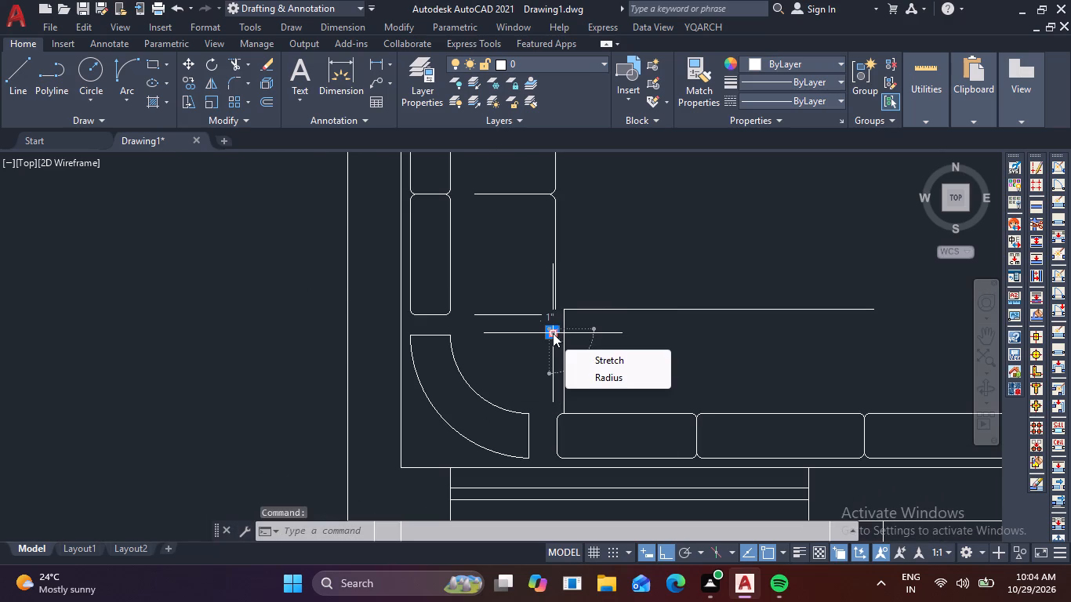
key("Delete")
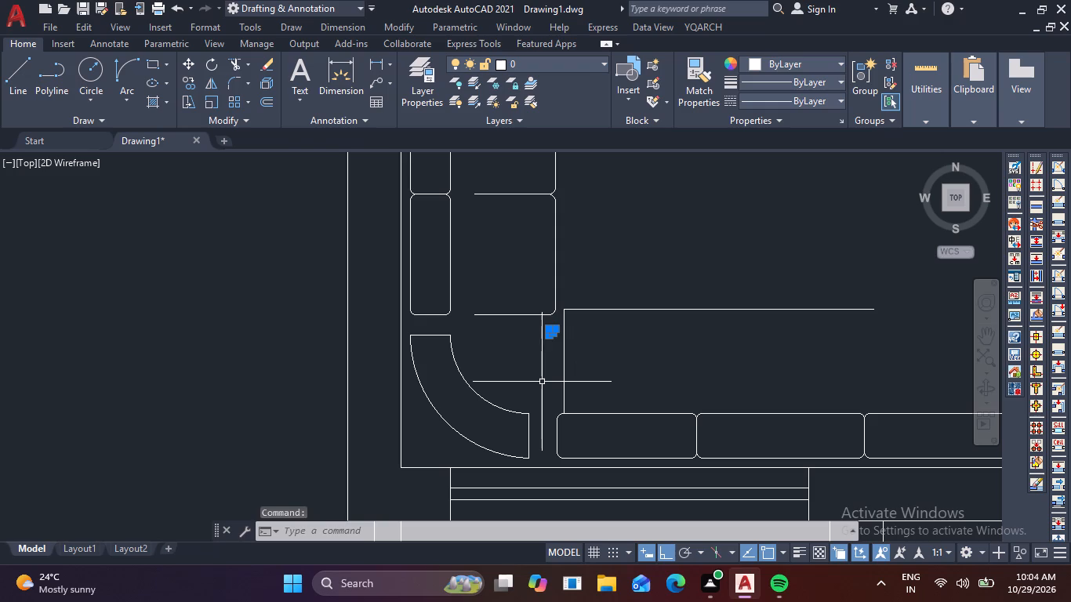
key("Delete")
Draw two perpendicular 1'-1 1/4" lines joining the ends of the corner piece's inner arc to outline the corner seat.
scroll(542, 382, "down", 1)
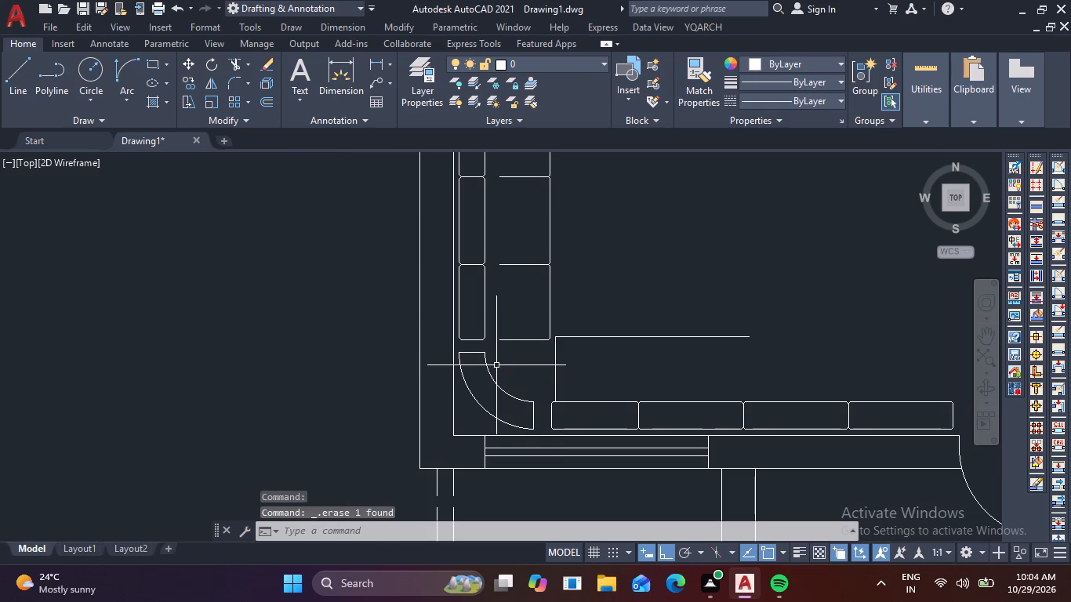
type("l")
key("space")
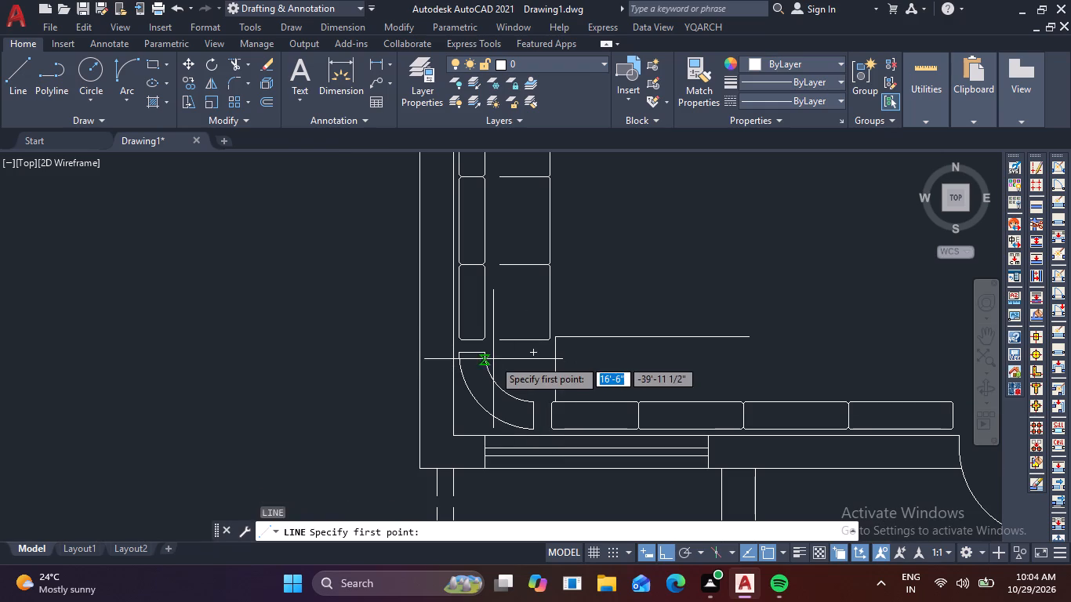
left_click(482, 350)
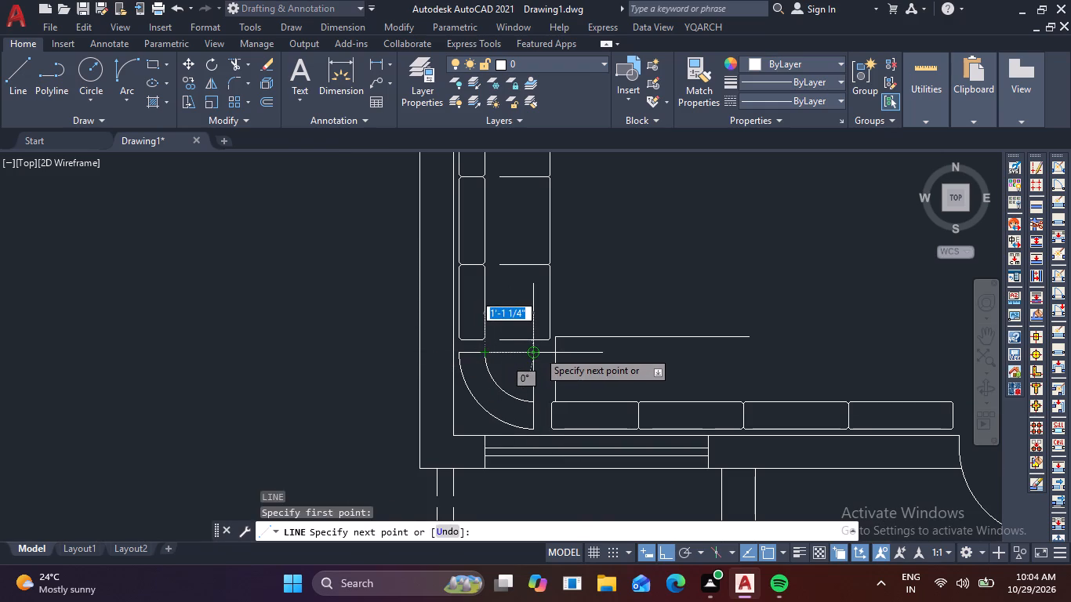
left_click(538, 350)
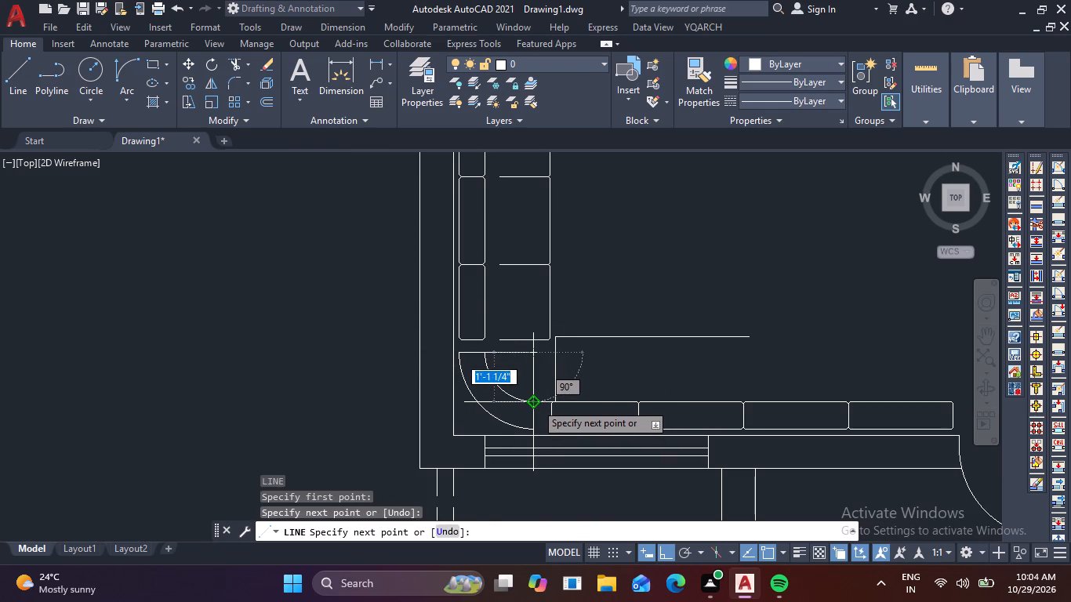
left_click(535, 403)
key("Escape")
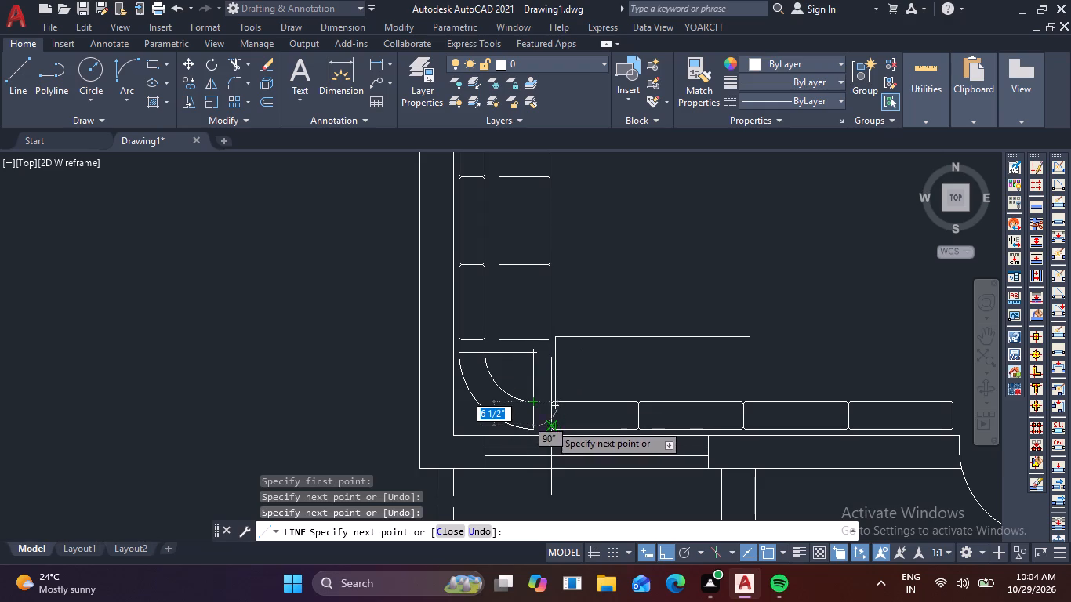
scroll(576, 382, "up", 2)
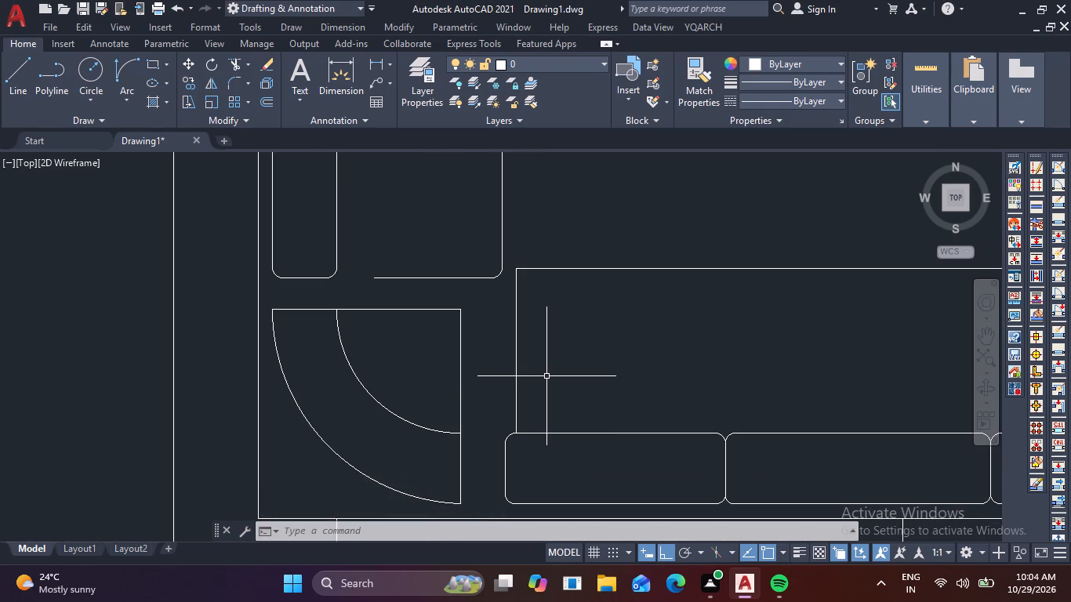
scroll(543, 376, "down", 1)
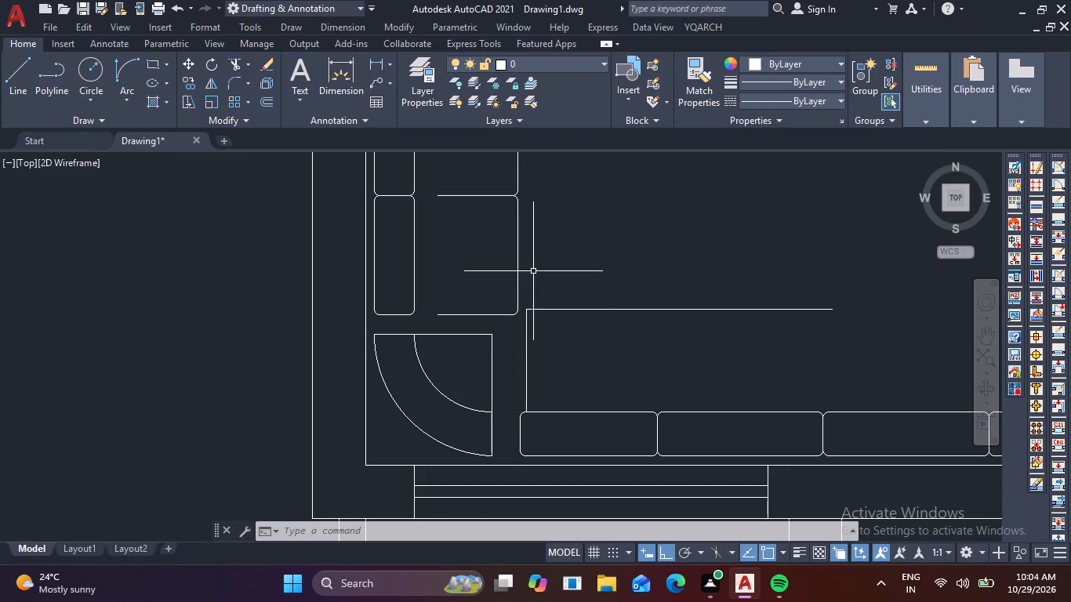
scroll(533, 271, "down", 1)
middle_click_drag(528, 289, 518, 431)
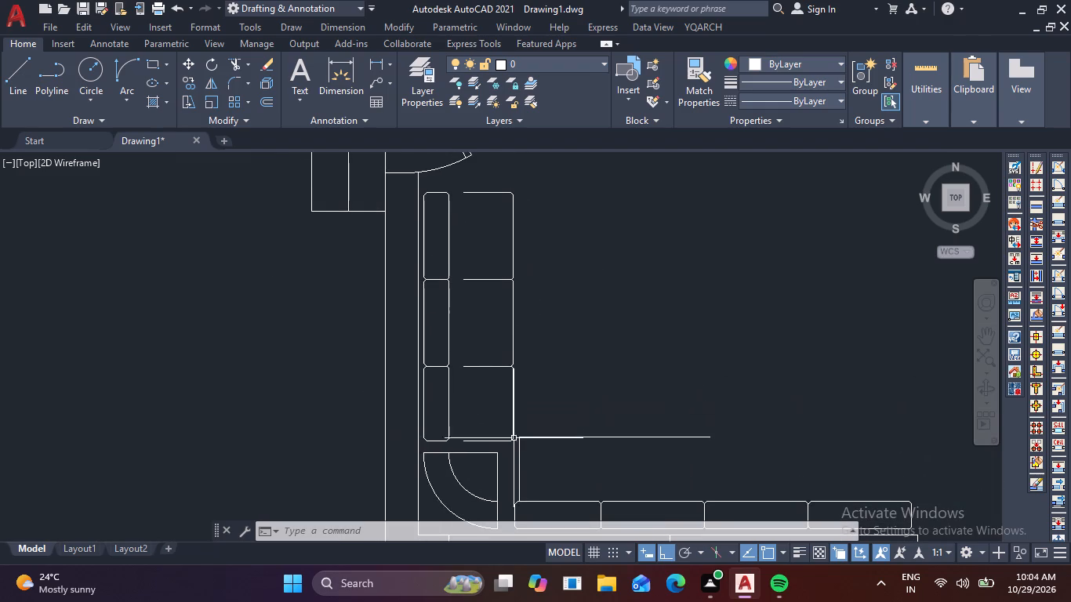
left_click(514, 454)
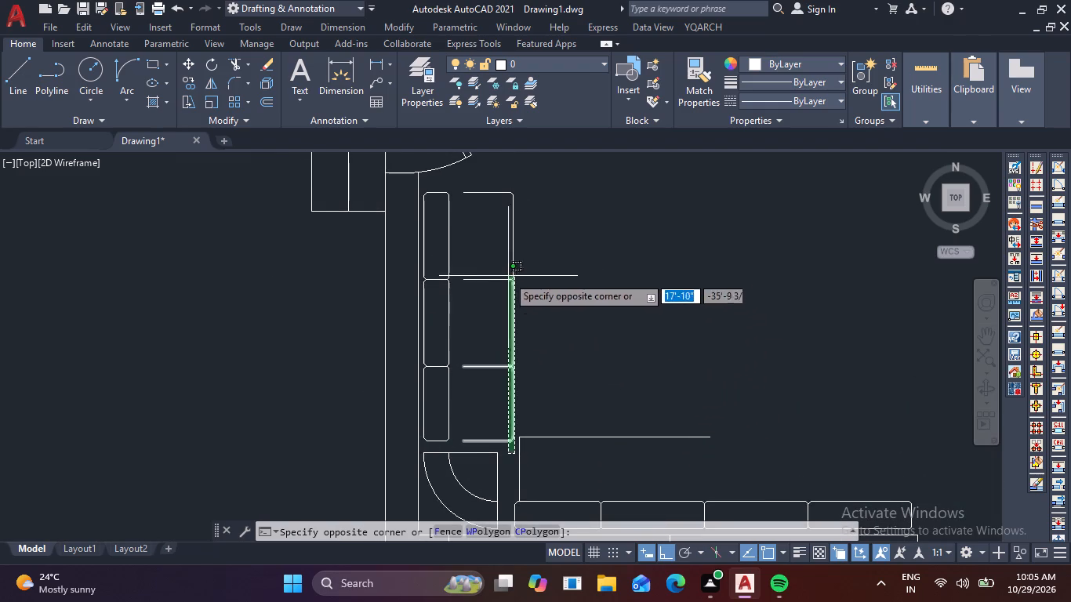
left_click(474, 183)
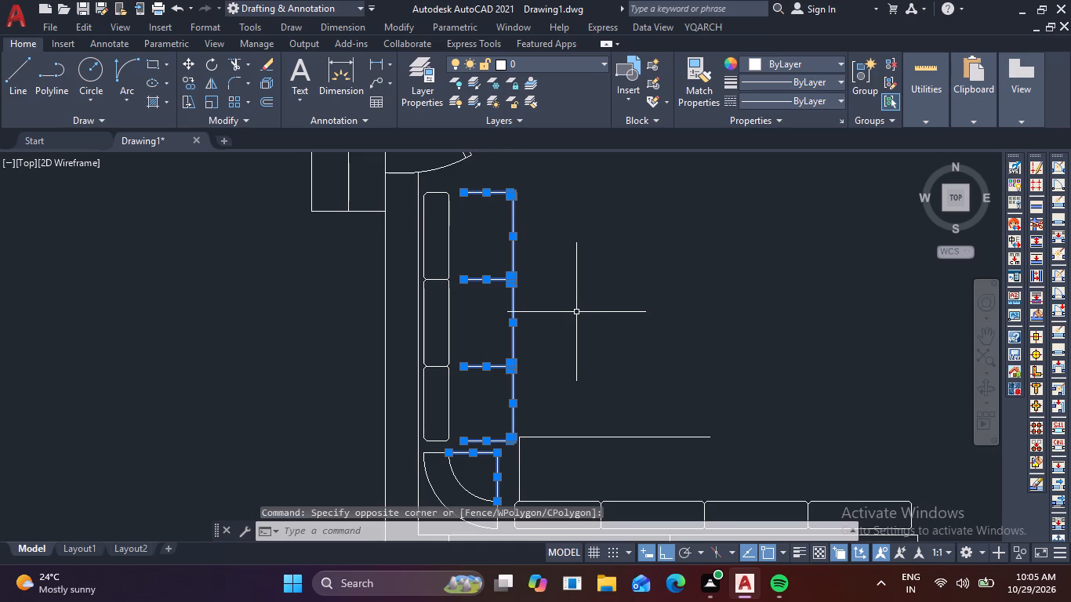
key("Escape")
Move the vertical run's three seat outlines about 3 3/4" toward the backrest sections.
scroll(516, 440, "up", 1)
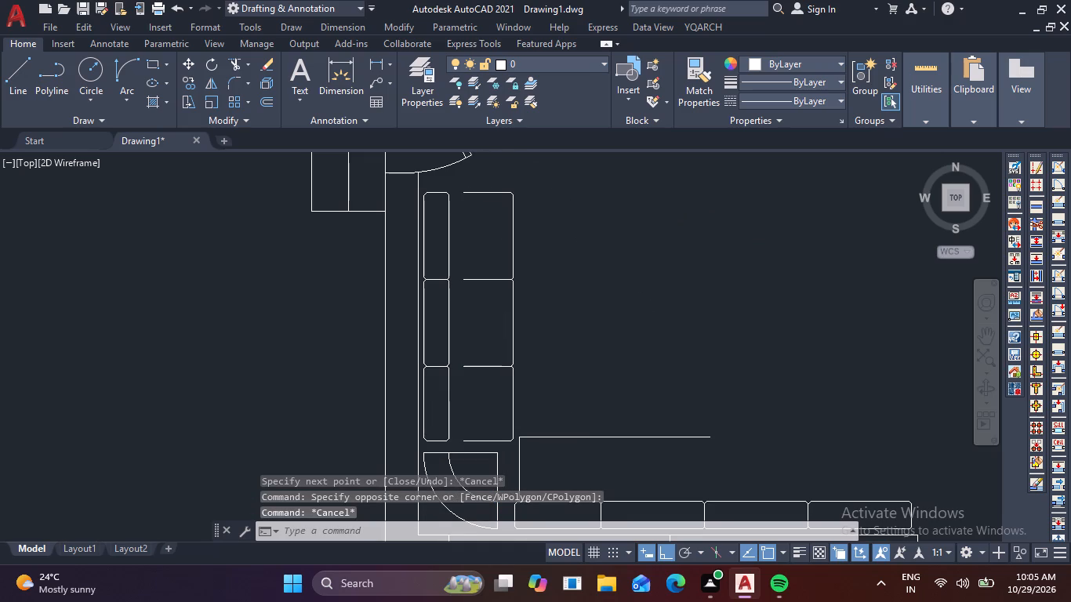
left_click(513, 448)
scroll(470, 294, "down", 2)
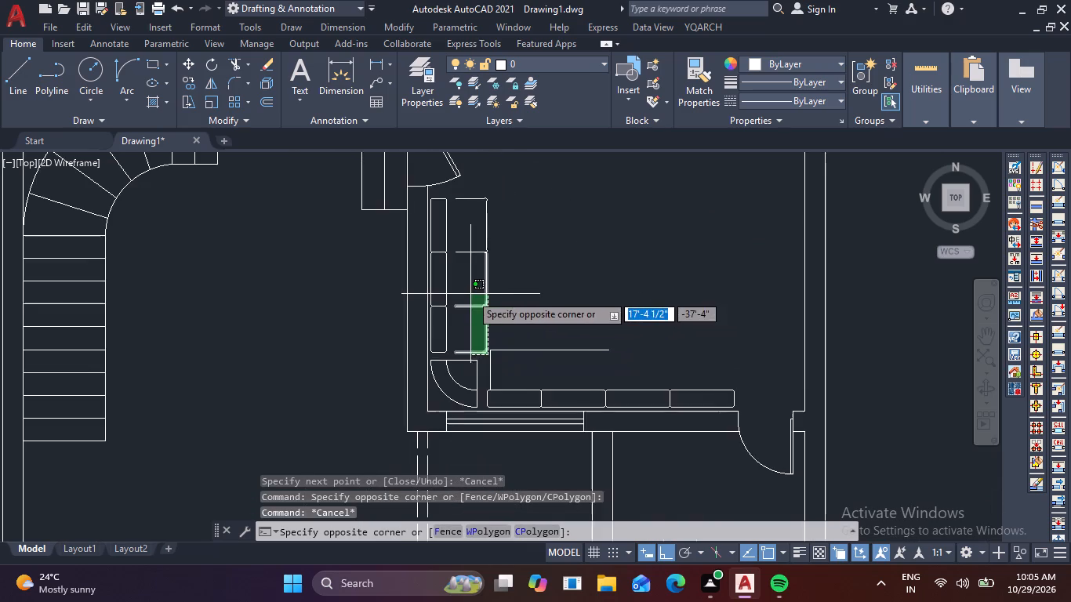
middle_click_drag(470, 294, 471, 317)
left_click(460, 218)
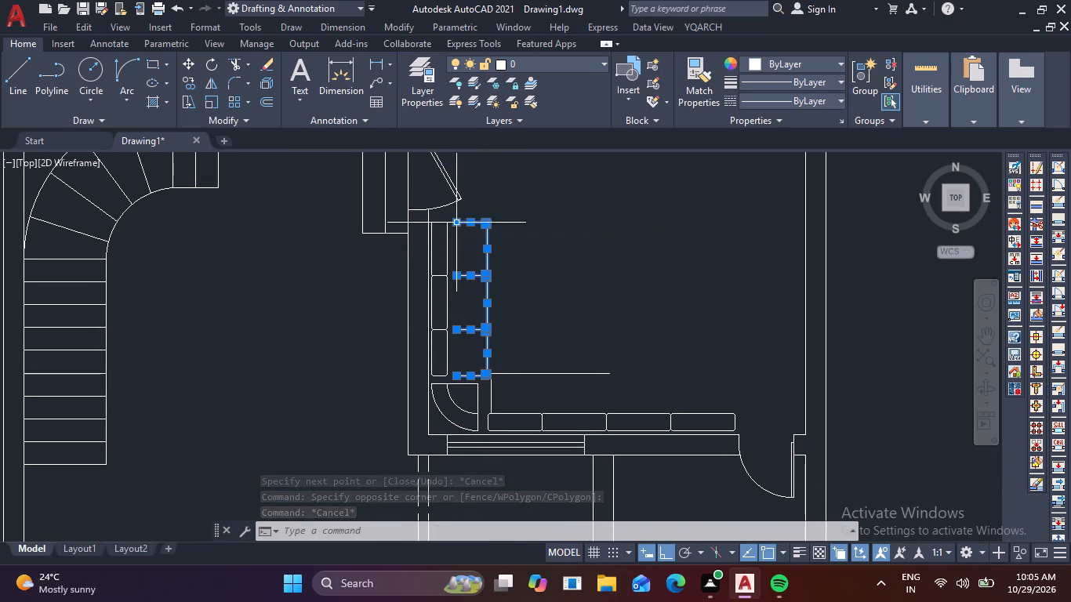
key("m")
key("space")
scroll(476, 393, "up", 4)
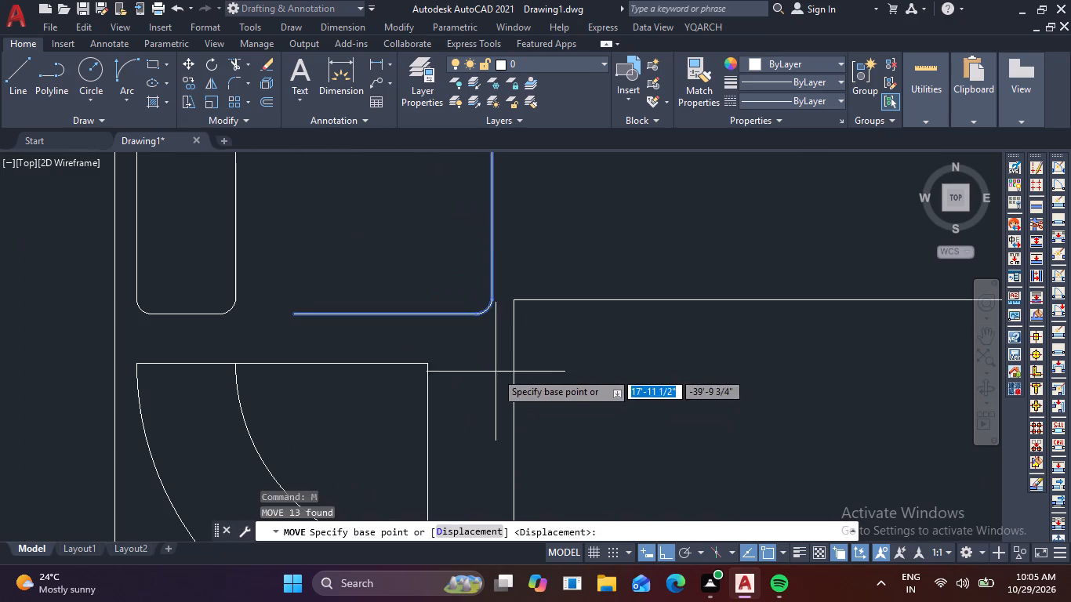
left_click(496, 298)
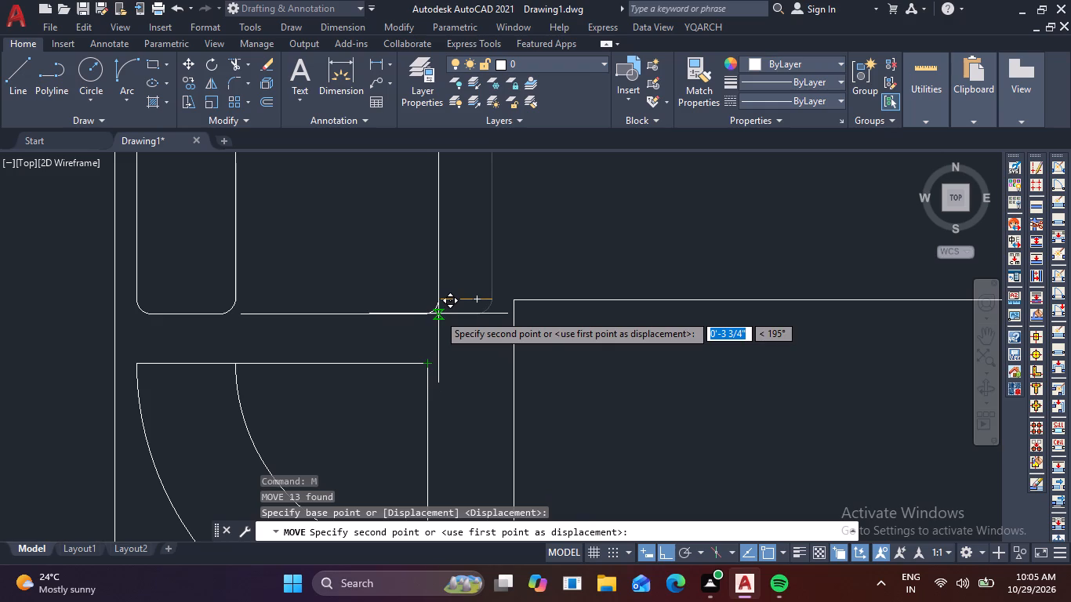
left_click(438, 314)
Move the vertical run's three seat outlines up so their top edge lines up with the topmost backrest section's upper edge.
scroll(501, 311, "down", 2)
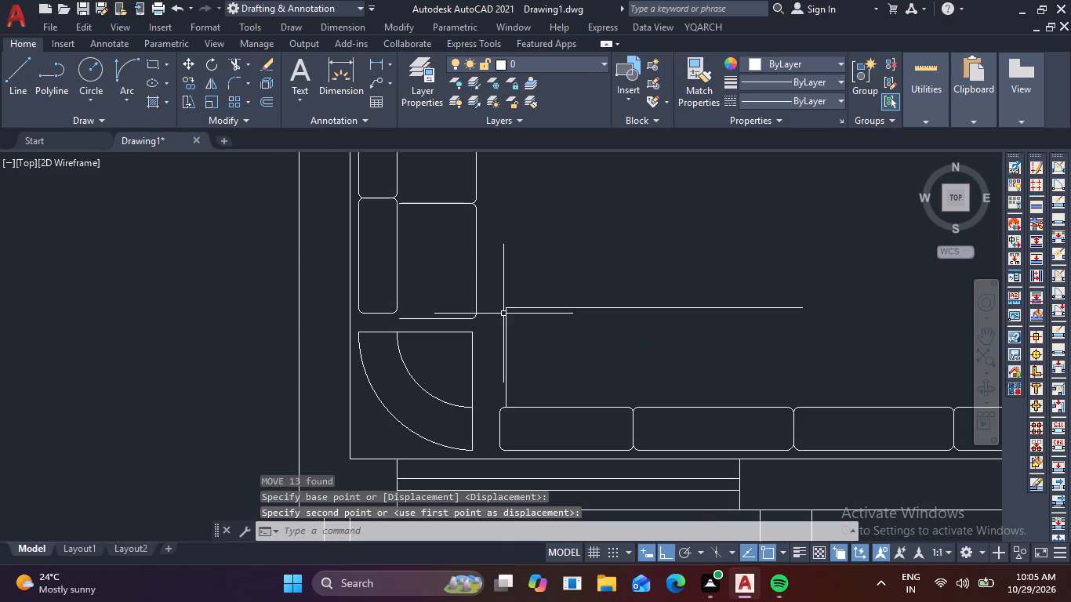
scroll(546, 319, "down", 1)
scroll(506, 325, "up", 2)
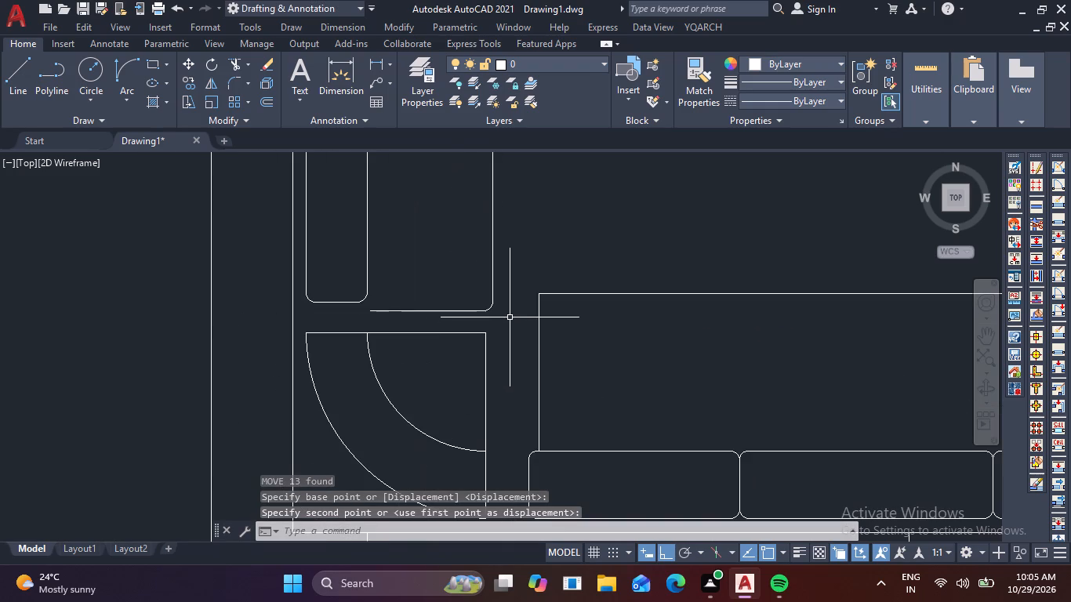
left_click(508, 322)
middle_click_drag(472, 226, 490, 331)
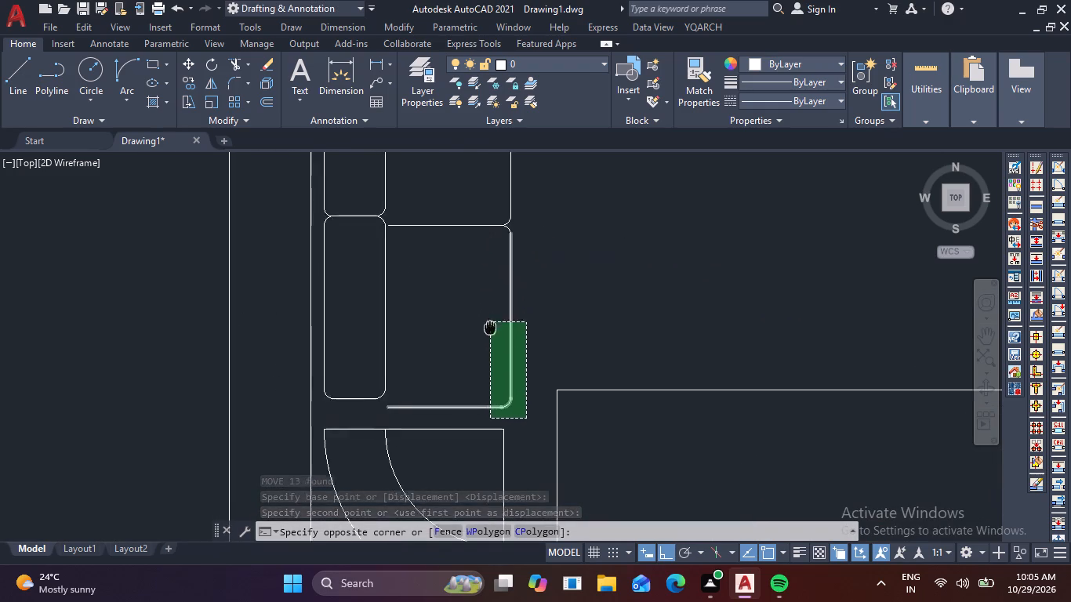
middle_click_drag(490, 331, 492, 365)
middle_click_drag(498, 227, 496, 389)
scroll(498, 227, "down", 1)
middle_click_drag(497, 230, 498, 270)
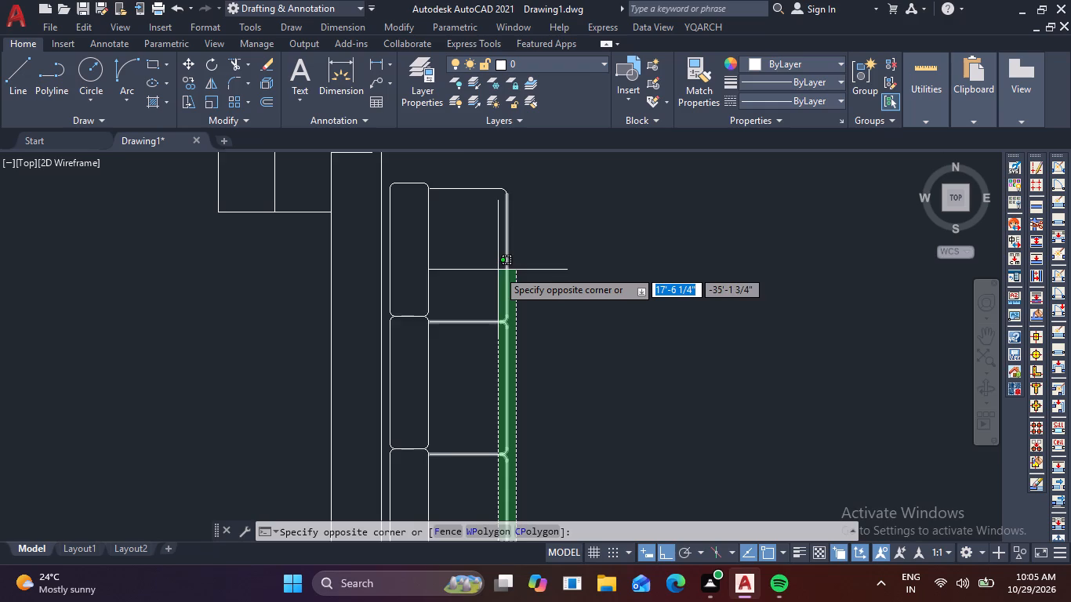
scroll(498, 270, "down", 2)
left_click(491, 226)
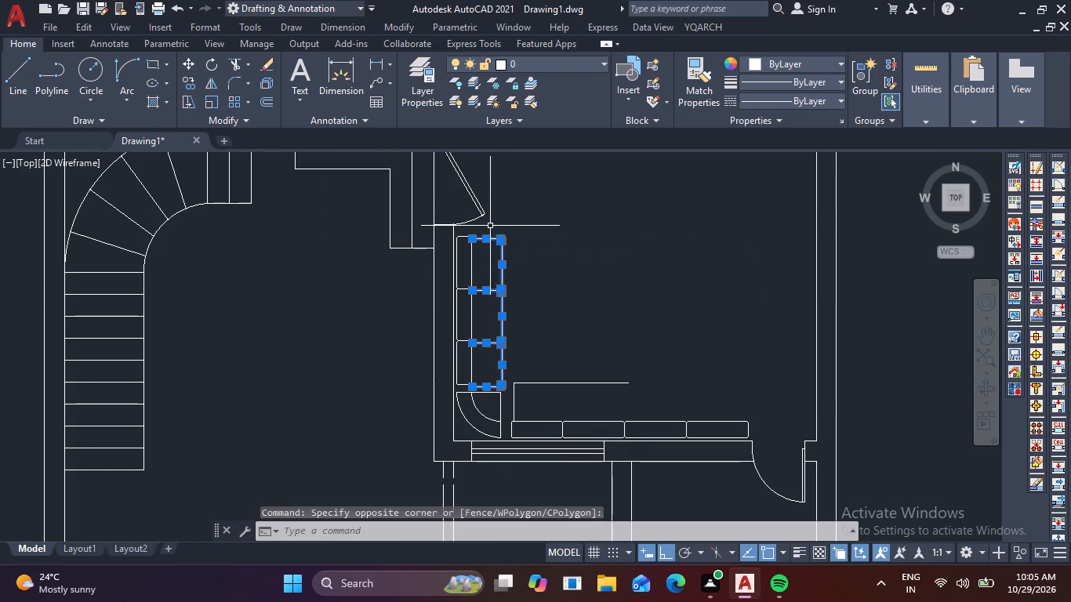
key("m")
key("space")
scroll(499, 249, "up", 3)
middle_click_drag(437, 245, 455, 288)
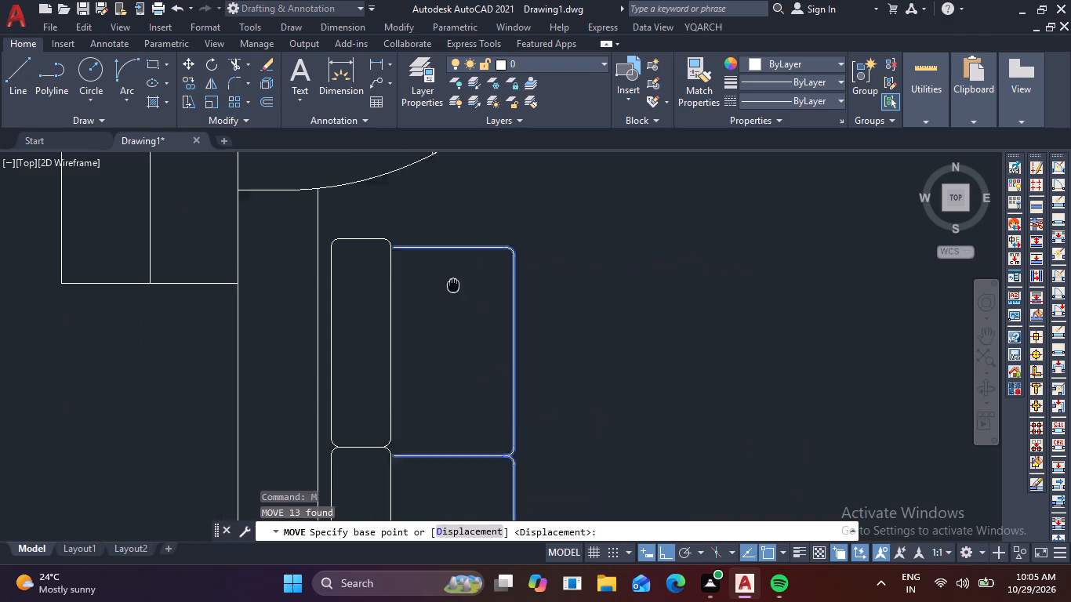
middle_click_drag(455, 288, 466, 310)
scroll(406, 274, "up", 3)
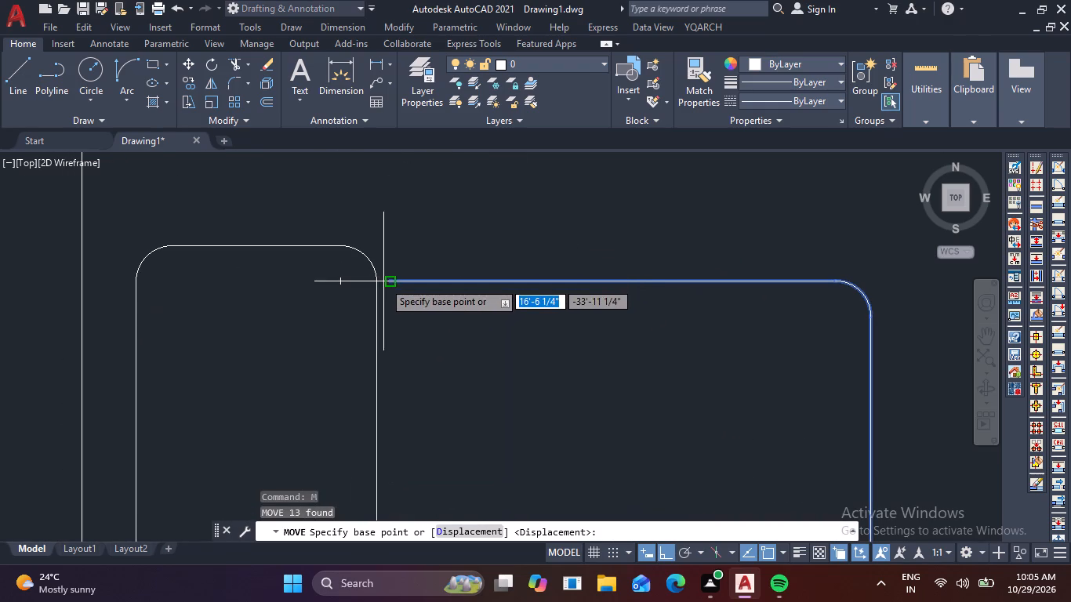
left_click(391, 280)
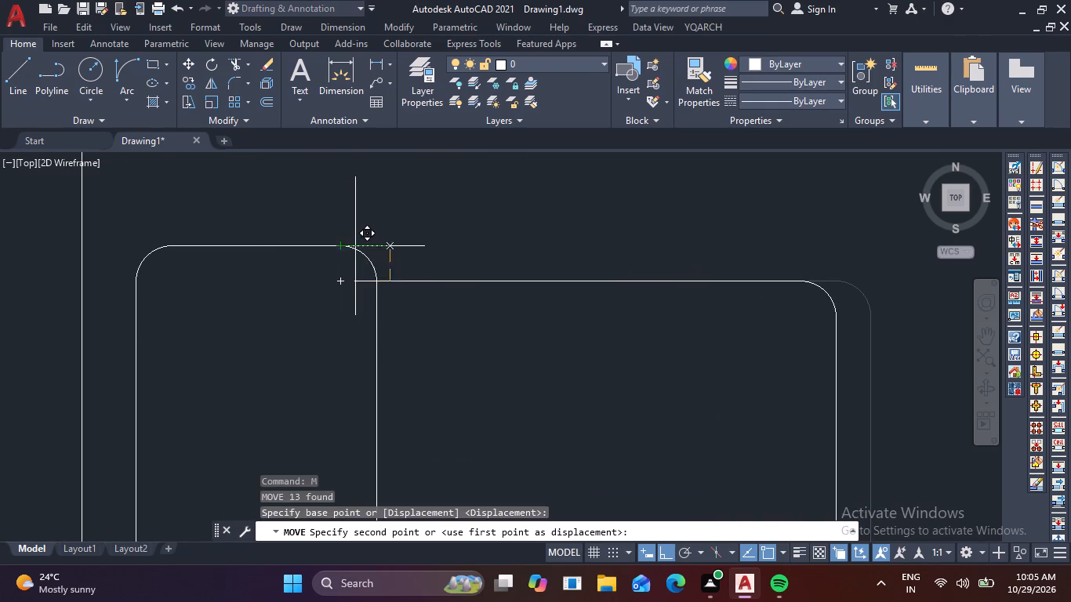
left_click(387, 246)
Delete the two leftover perpendicular lines above the horizontal run's first backrest section.
scroll(426, 249, "down", 5)
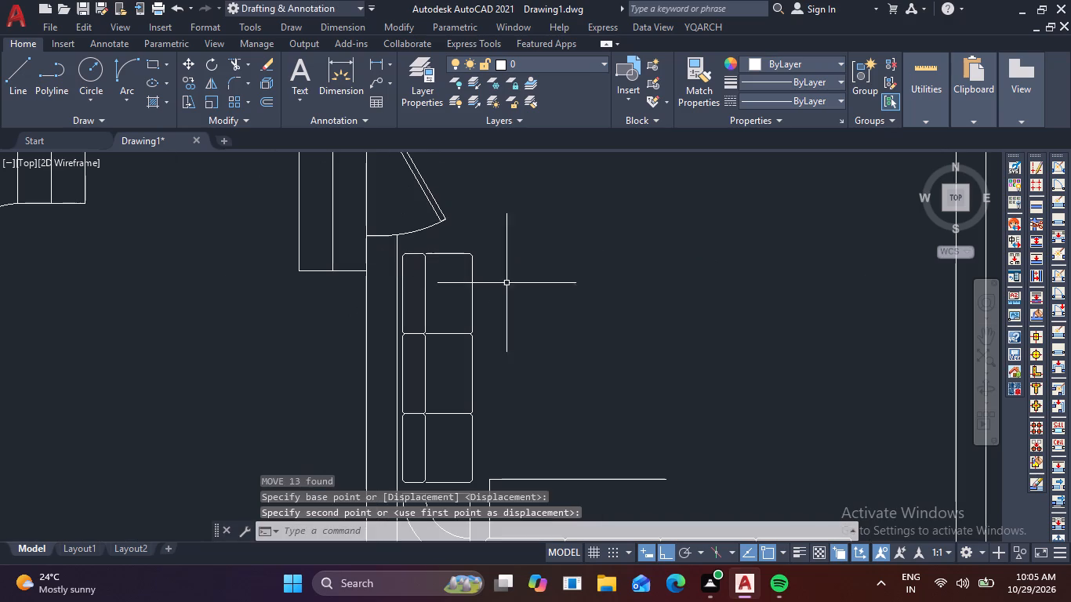
scroll(657, 318, "down", 1)
middle_click_drag(647, 341, 627, 322)
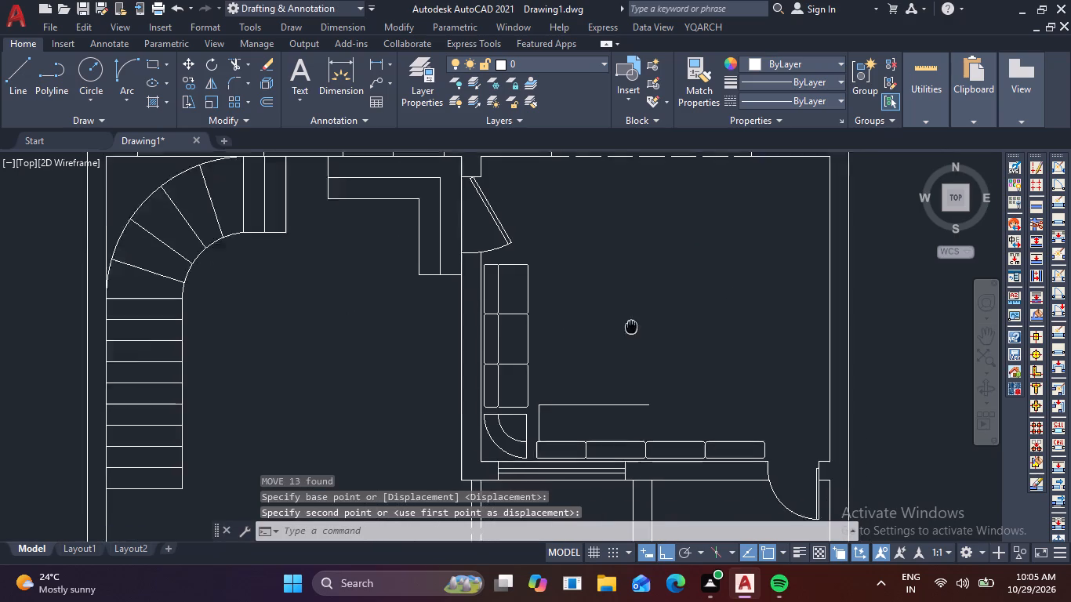
middle_click_drag(627, 322, 568, 290)
middle_click(566, 288)
middle_click_drag(557, 285, 533, 274)
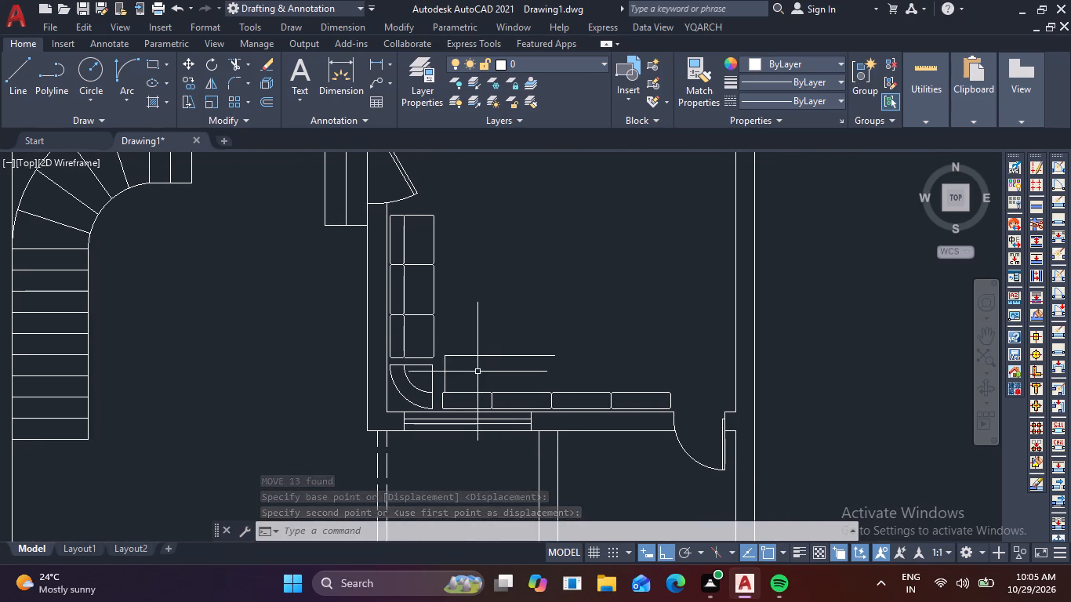
scroll(476, 372, "up", 2)
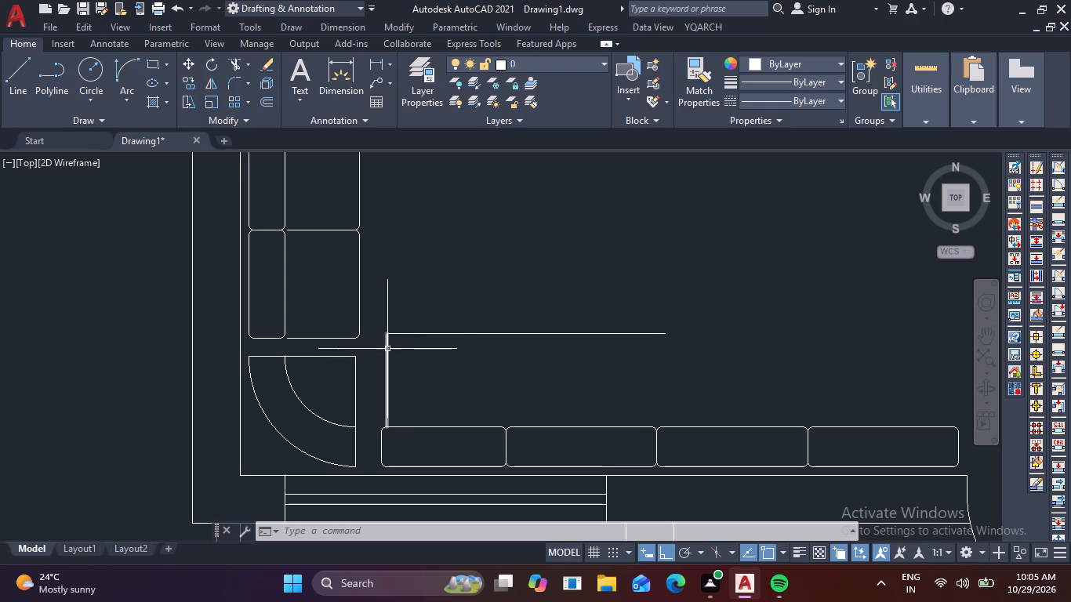
left_click_drag(419, 363, 412, 362)
left_click(385, 322)
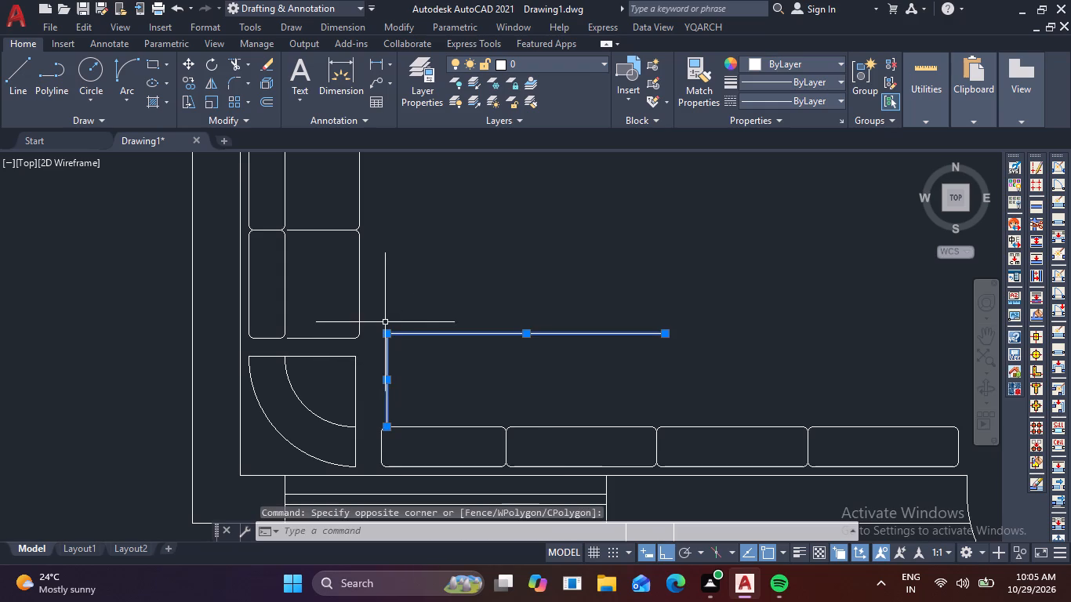
key("Delete")
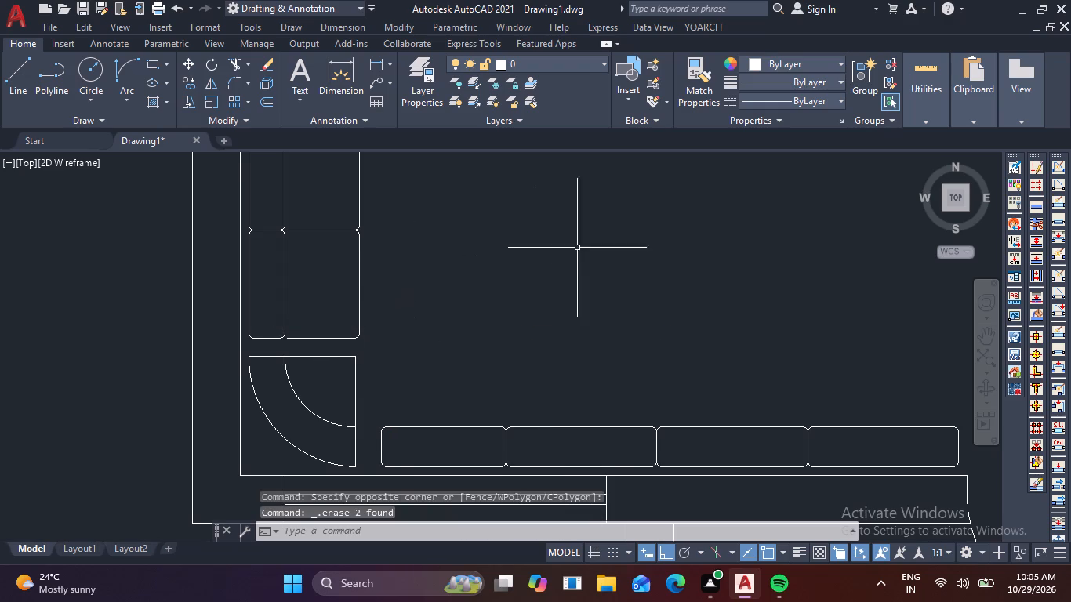
Measure the depth and width of the vertical run's lowest seat outline.
left_click(916, 117)
left_click(917, 150)
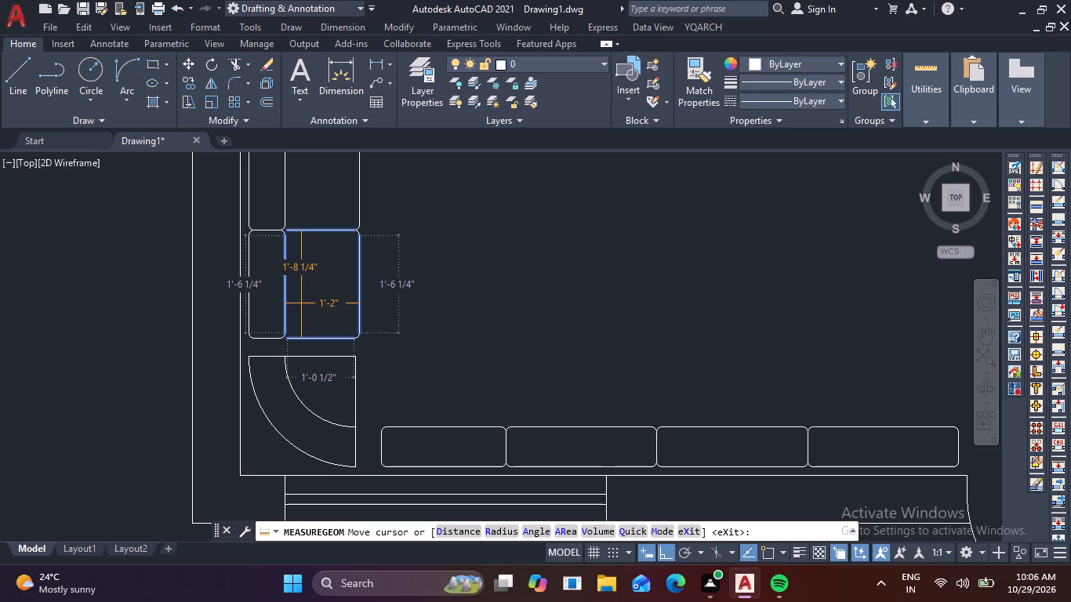
key("grave")
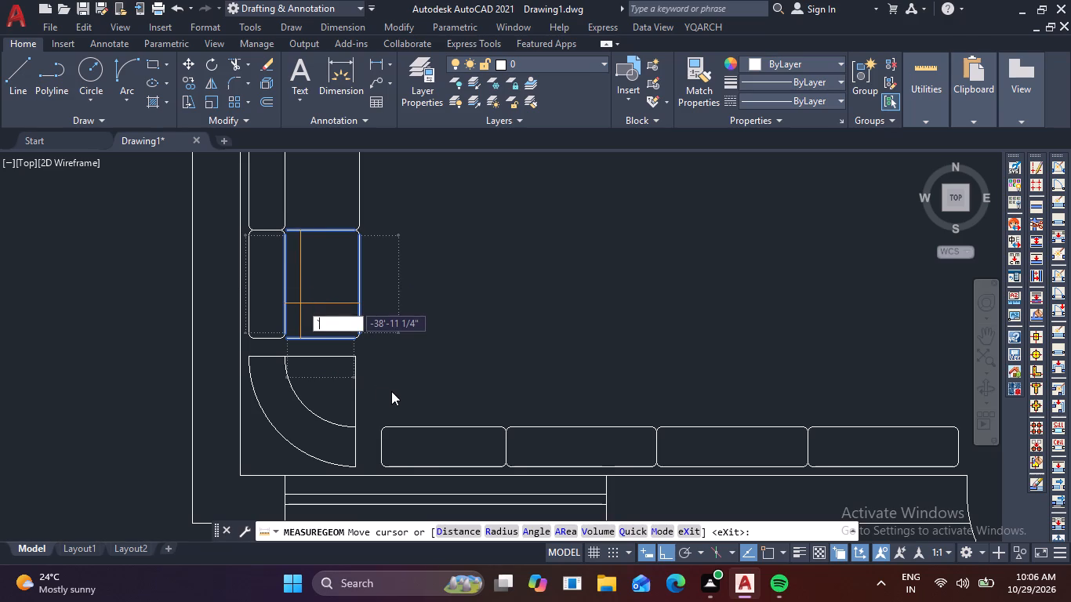
key("Escape")
Draw a 1'2" vertical line up from the horizontal run's first backrest, nearest the corner piece, and a front edge about 1'-9 1/4" long.
type("l")
key("space")
scroll(383, 427, "up", 2)
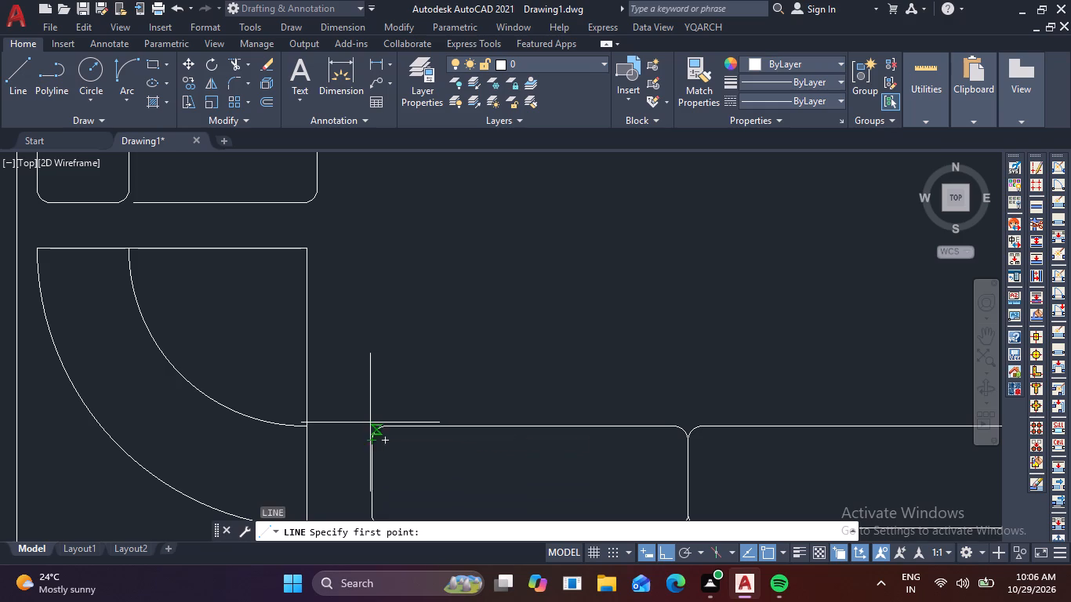
left_click(368, 422)
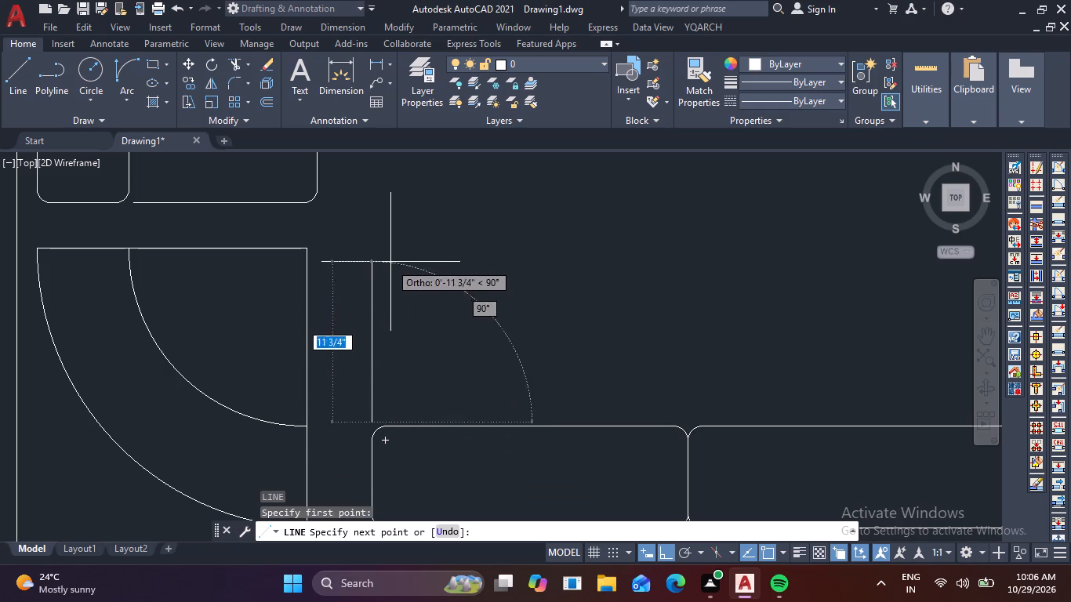
key("1")
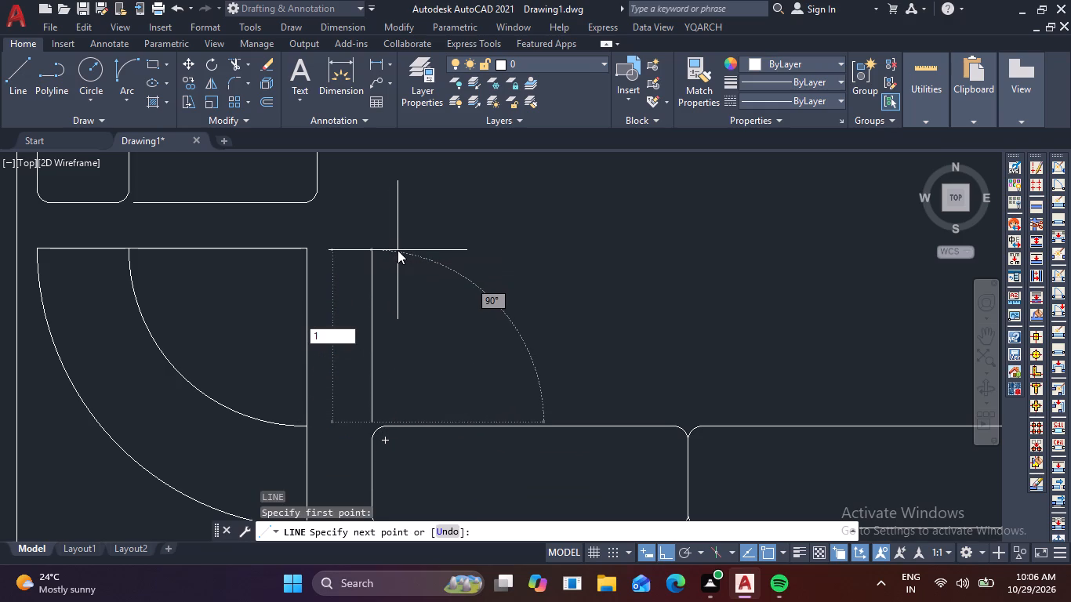
type("'2")
key("Return")
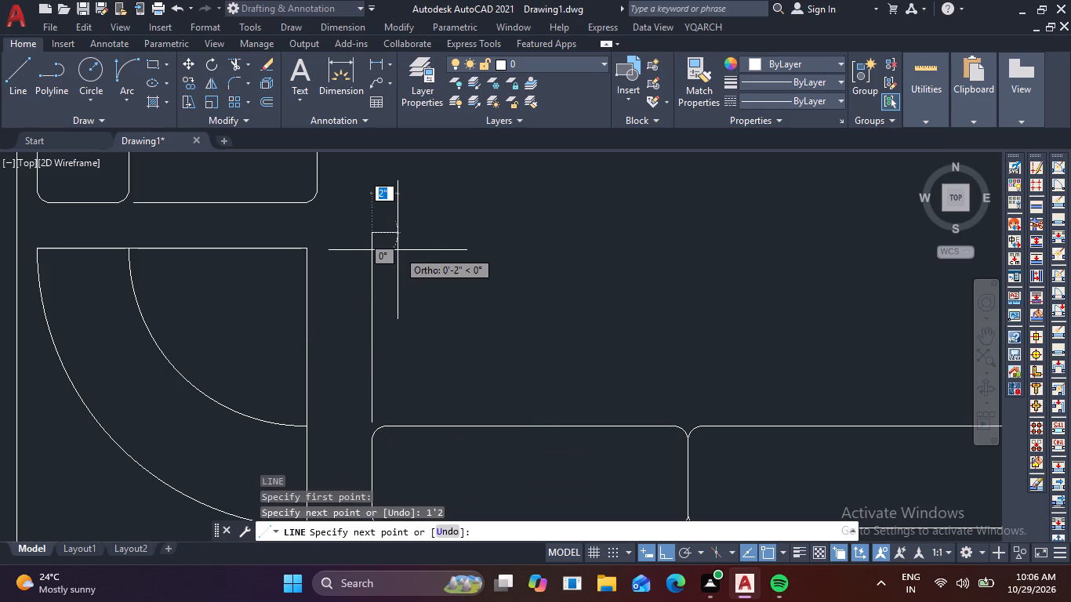
scroll(616, 262, "down", 3)
middle_click_drag(671, 277, 666, 275)
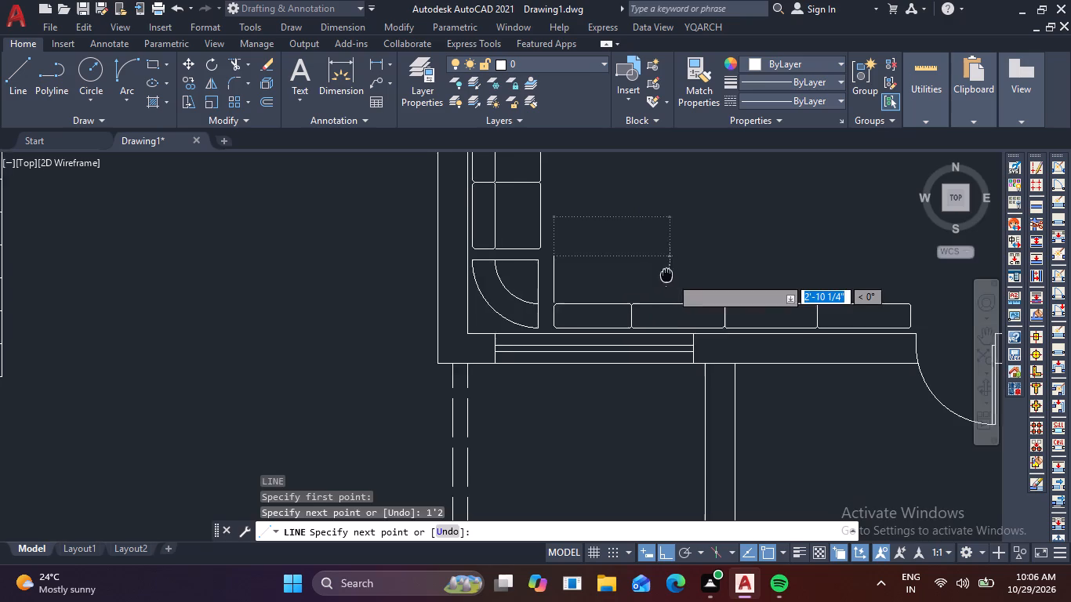
middle_click_drag(666, 275, 452, 252)
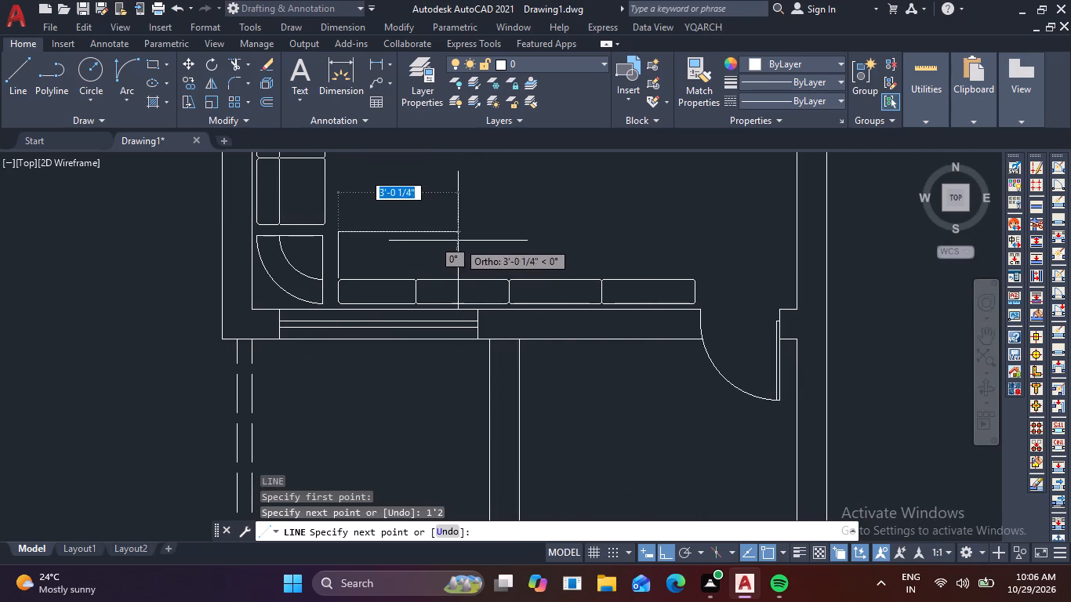
left_click(408, 237)
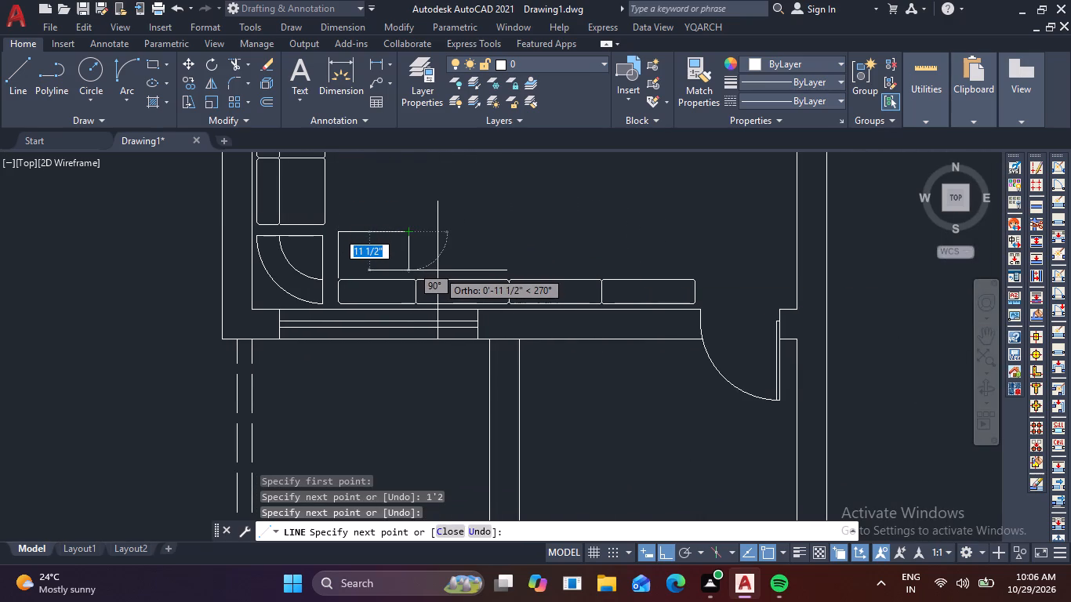
key("space")
Draw a vertical line upward from the joint between the horizontal run's first and second backrest sections as the seat divider.
scroll(446, 292, "down", 1)
scroll(451, 288, "up", 2)
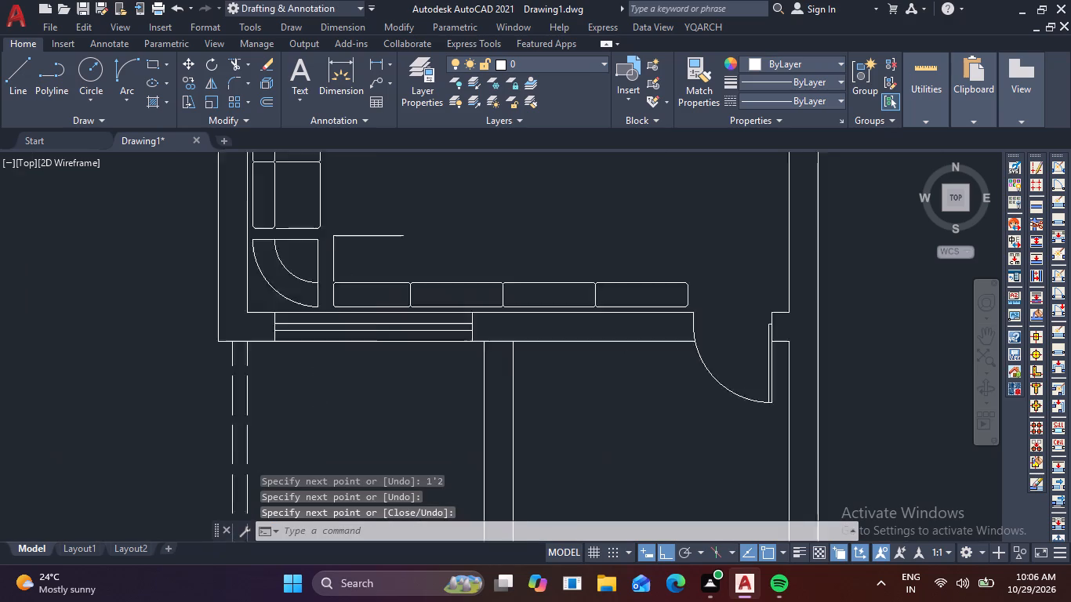
scroll(449, 288, "up", 1)
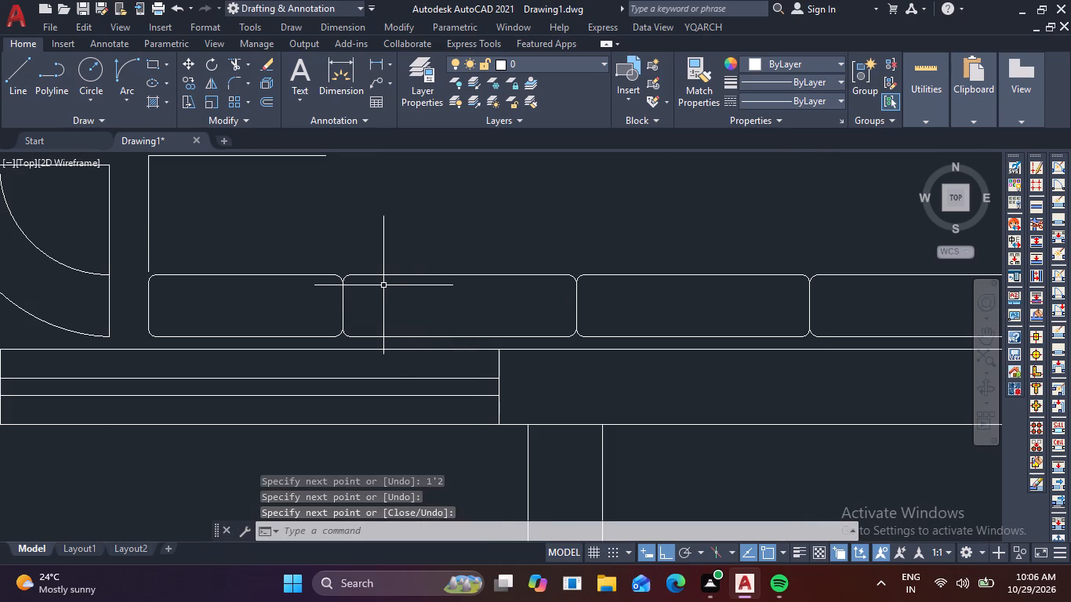
type("l")
key("space")
scroll(322, 285, "up", 2)
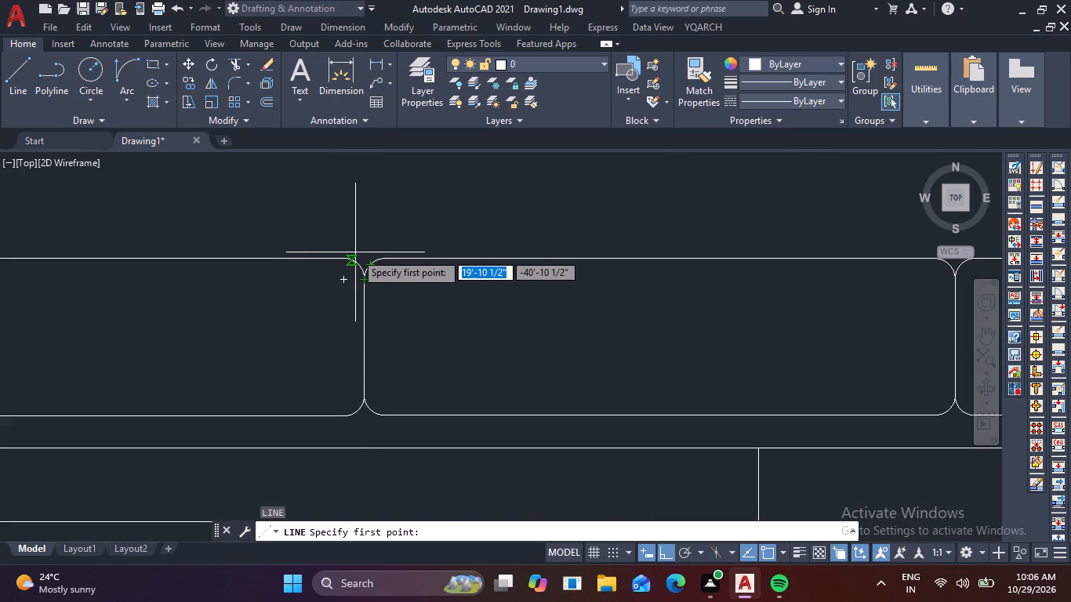
left_click(361, 257)
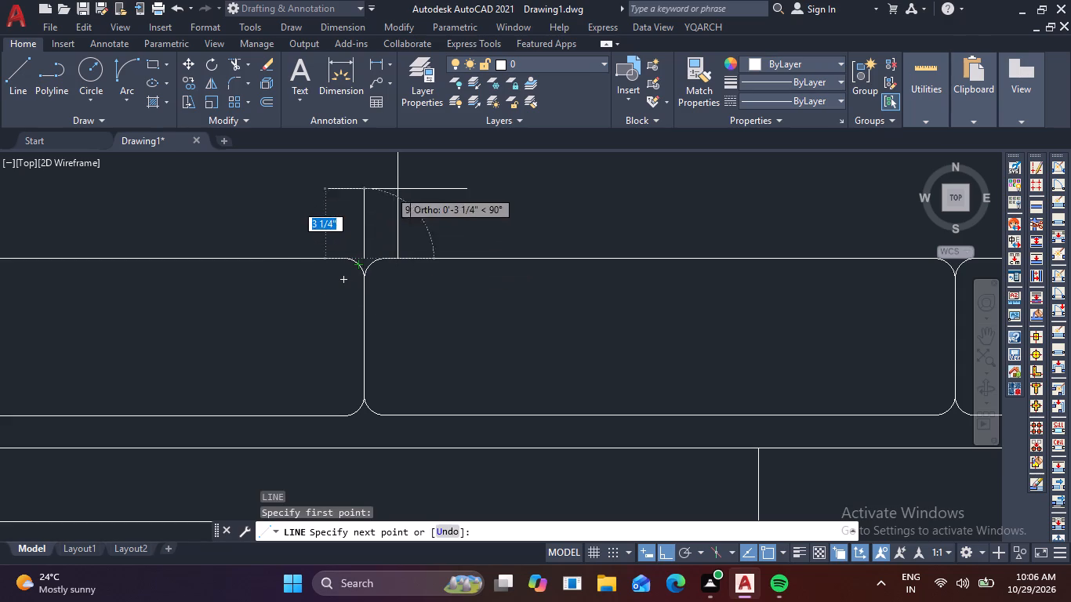
scroll(376, 160, "down", 1)
middle_click_drag(376, 166, 383, 271)
left_click(375, 213)
key("space")
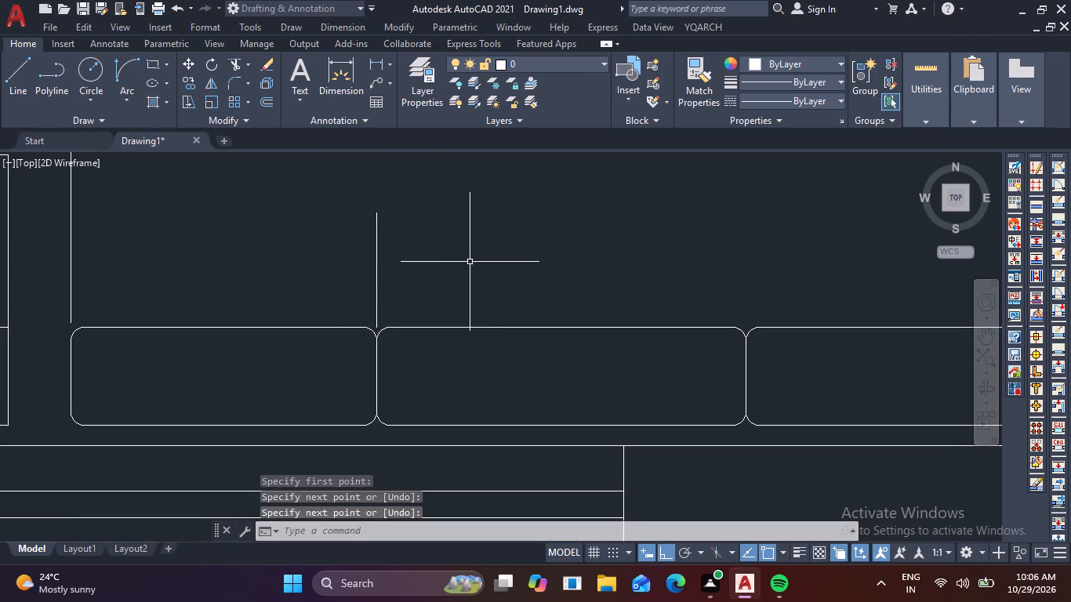
Fillet both front corners of the horizontal run's first seat outline with a 1" radius.
middle_click_drag(453, 284, 314, 288)
scroll(452, 284, "down", 1)
middle_click_drag(448, 293, 445, 314)
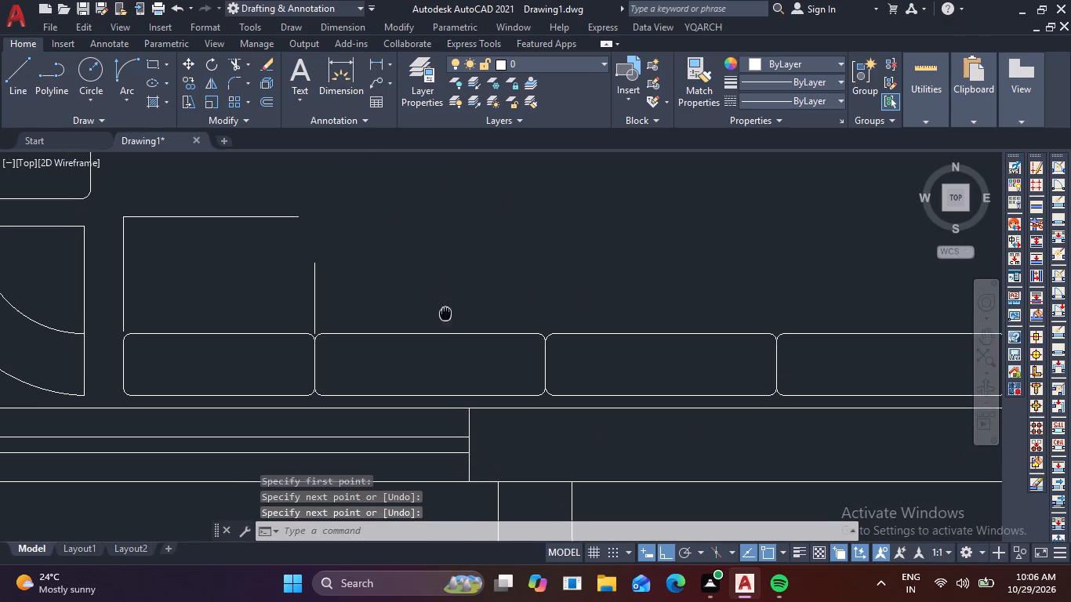
middle_click_drag(445, 314, 445, 315)
key("f")
key("space")
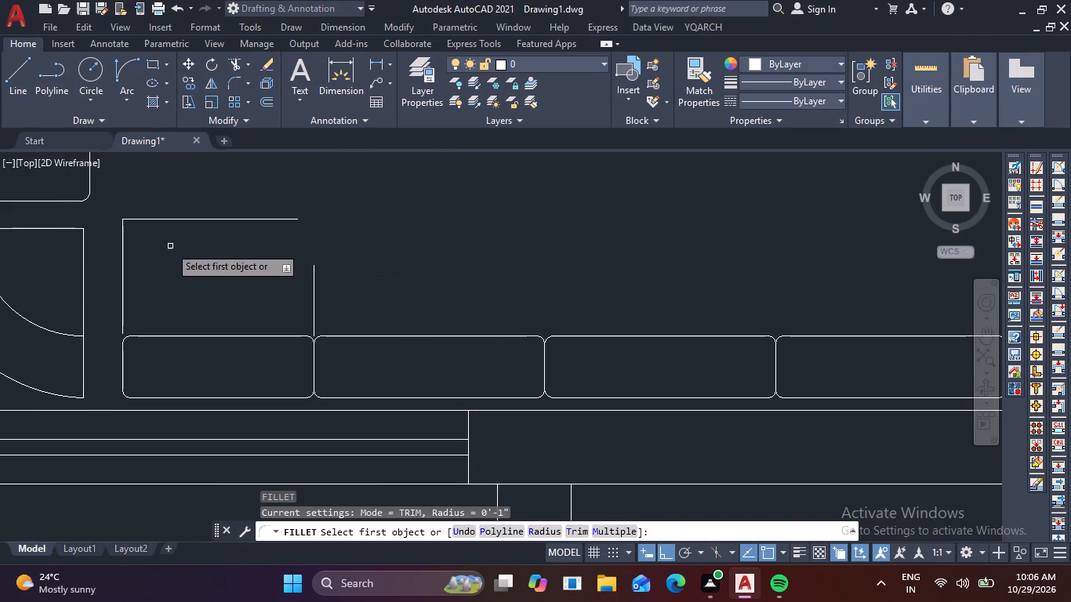
left_click(122, 245)
left_click(137, 218)
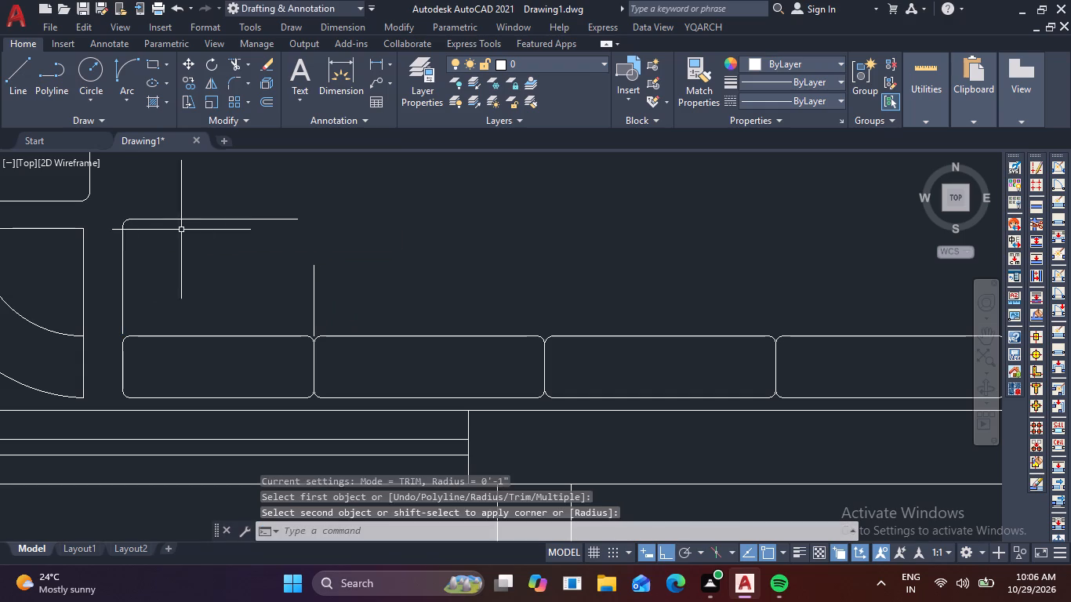
key("space")
left_click(279, 219)
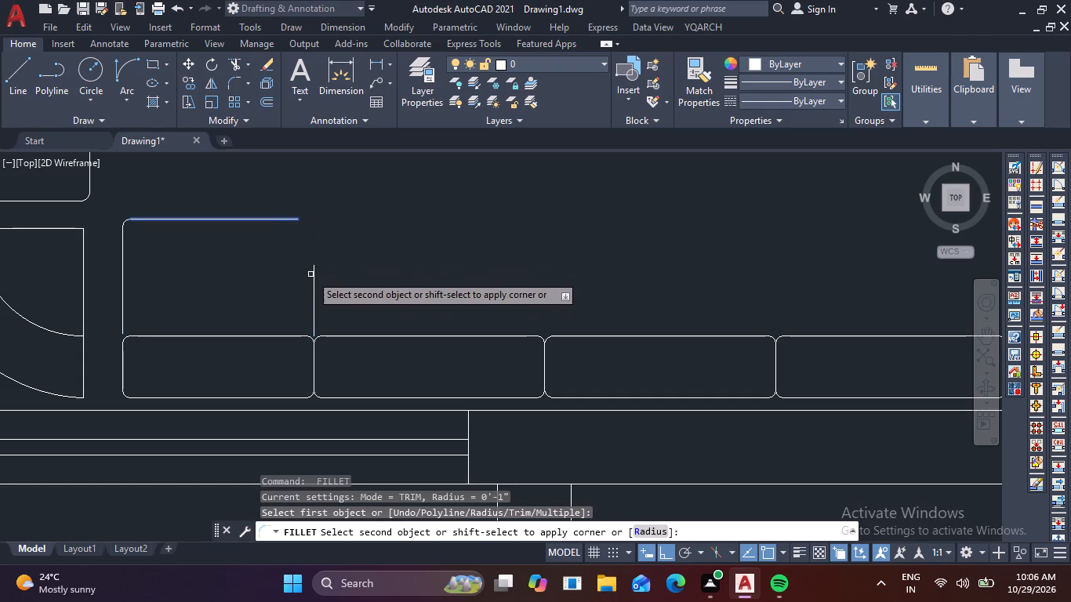
left_click(314, 274)
Draw the second seat's front edge level with the first seat's, and a vertical divider about 7 3/4" up from the second-third backrest joint.
key("l")
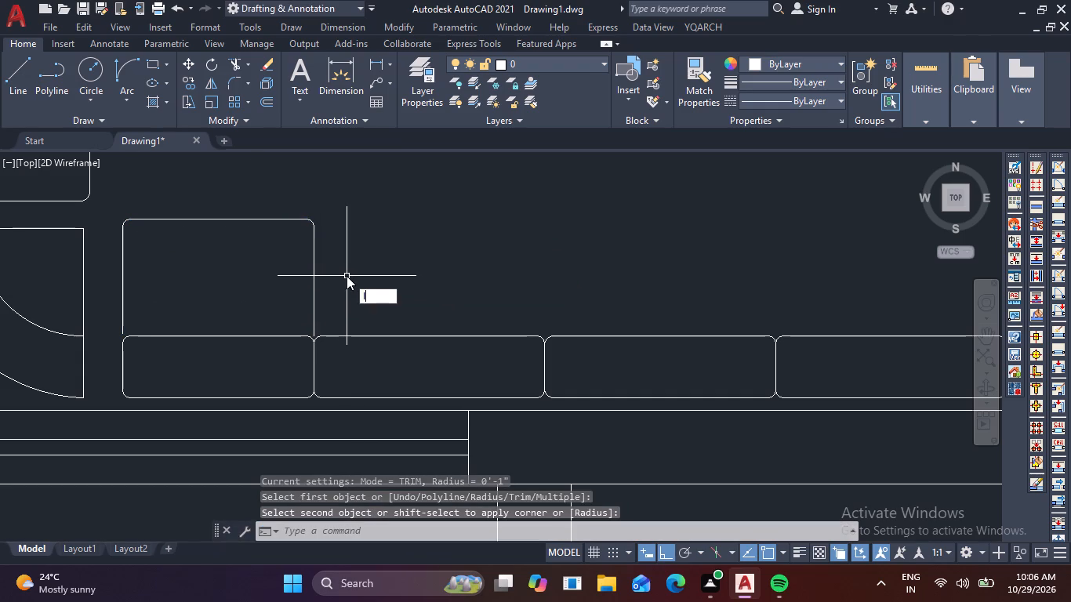
key("space")
left_click(328, 218)
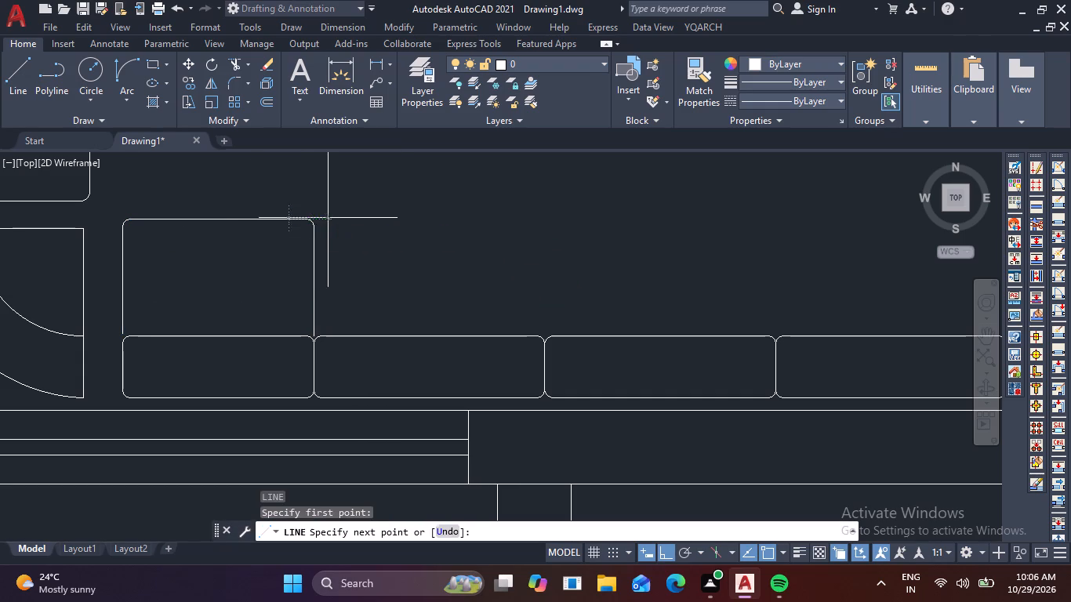
left_click(528, 224)
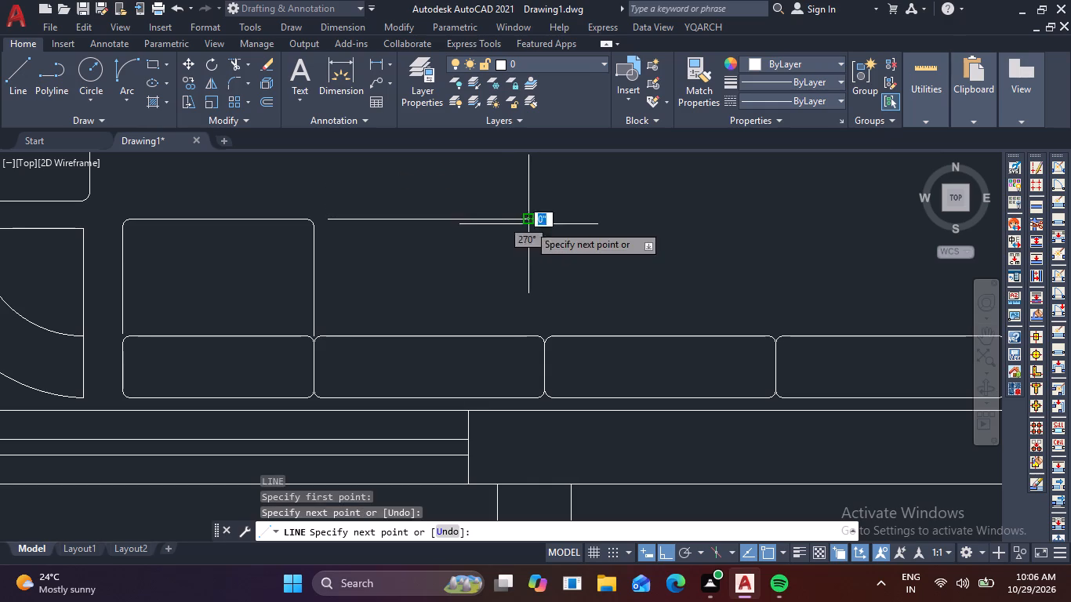
key("space")
key("space")
scroll(543, 349, "up", 2)
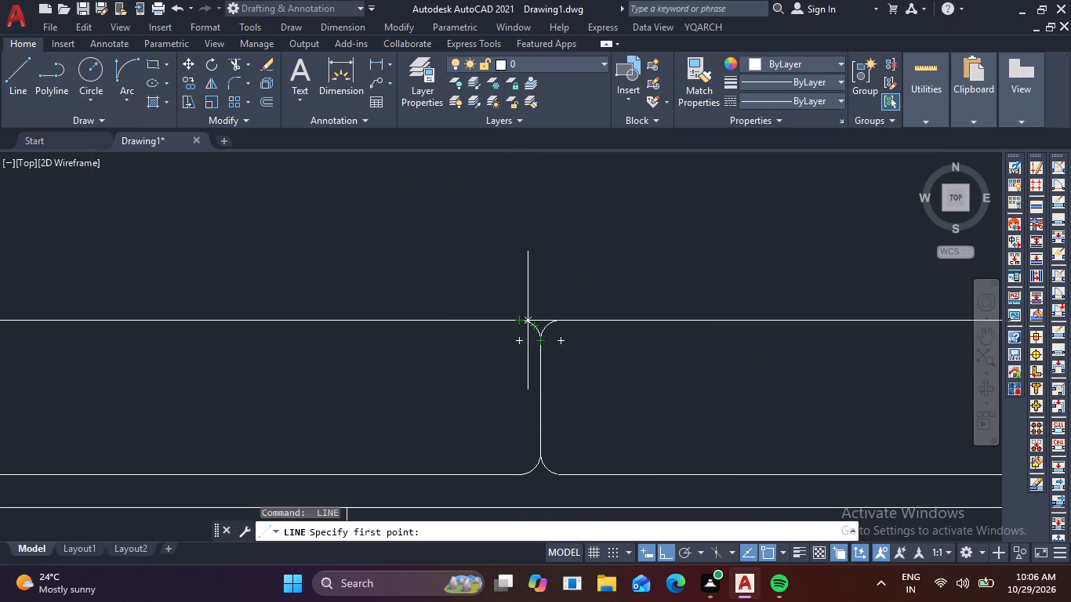
left_click(539, 317)
scroll(531, 230, "down", 1)
middle_click_drag(528, 240, 509, 379)
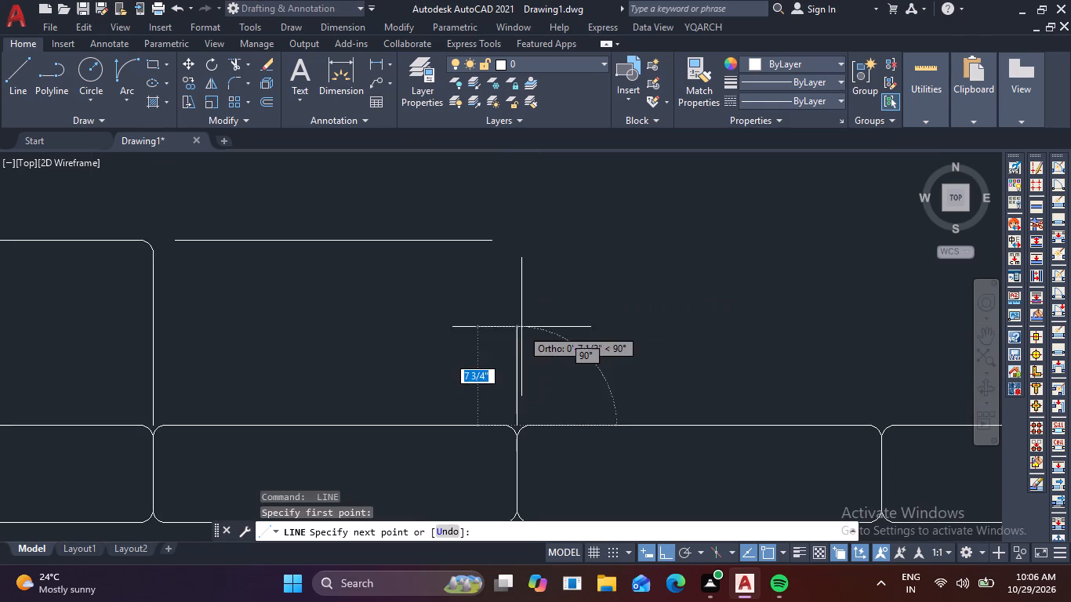
left_click(521, 325)
key("space")
Fillet both front corners of the horizontal run's second seat outline with a 1" radius.
key("f")
key("space")
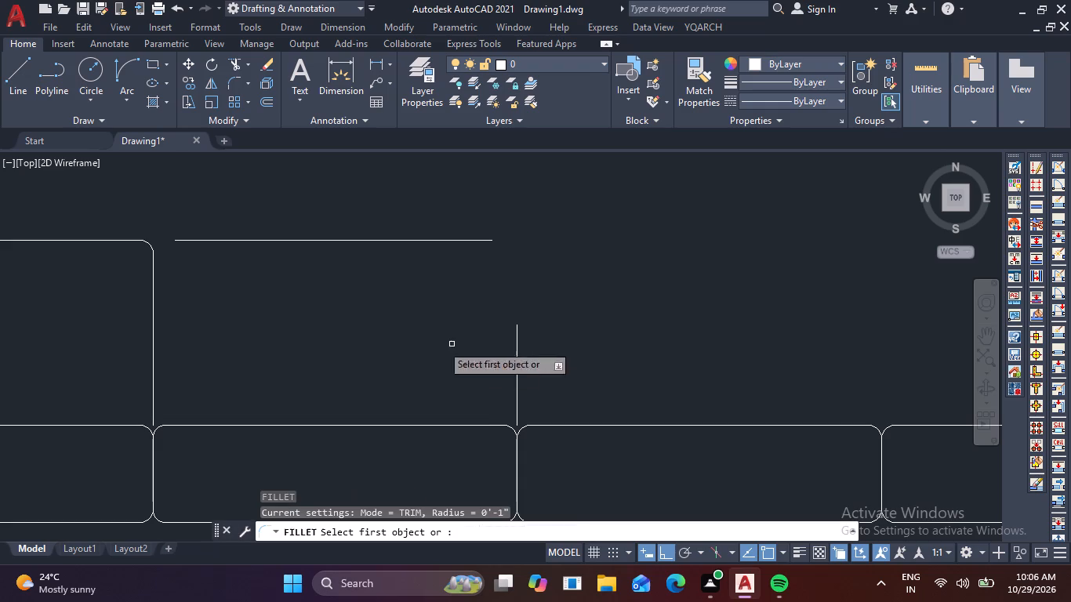
left_click(212, 238)
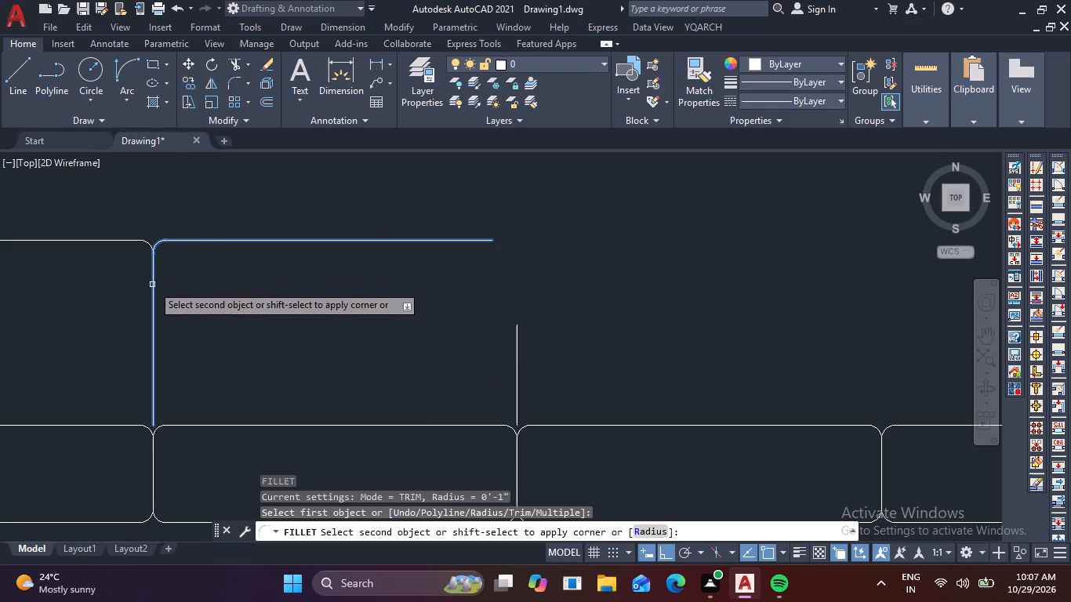
left_click(153, 286)
key("space")
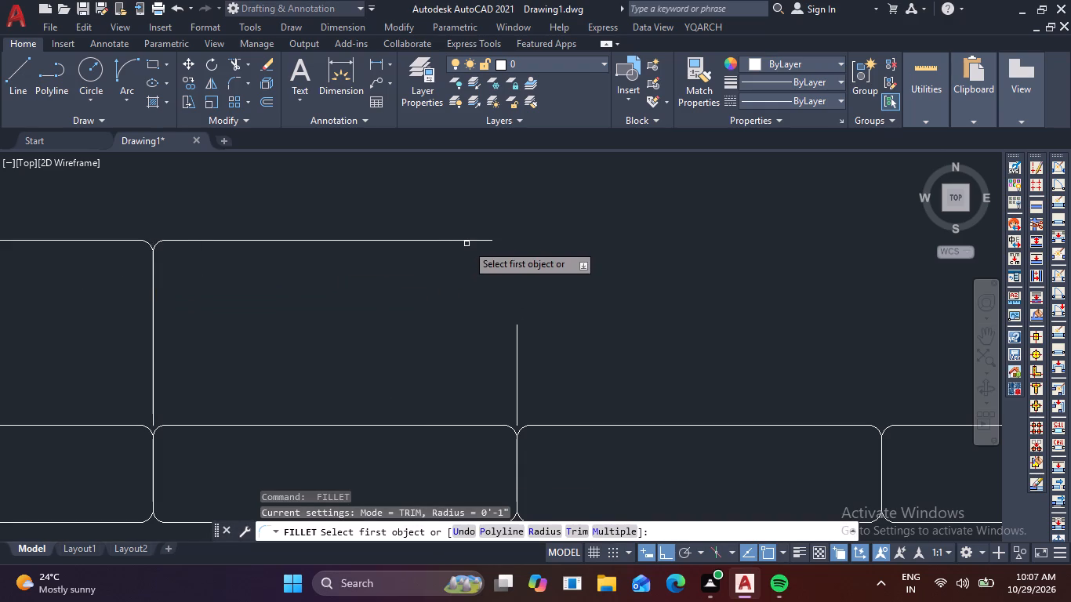
left_click(467, 244)
left_click(467, 243)
left_click(467, 241)
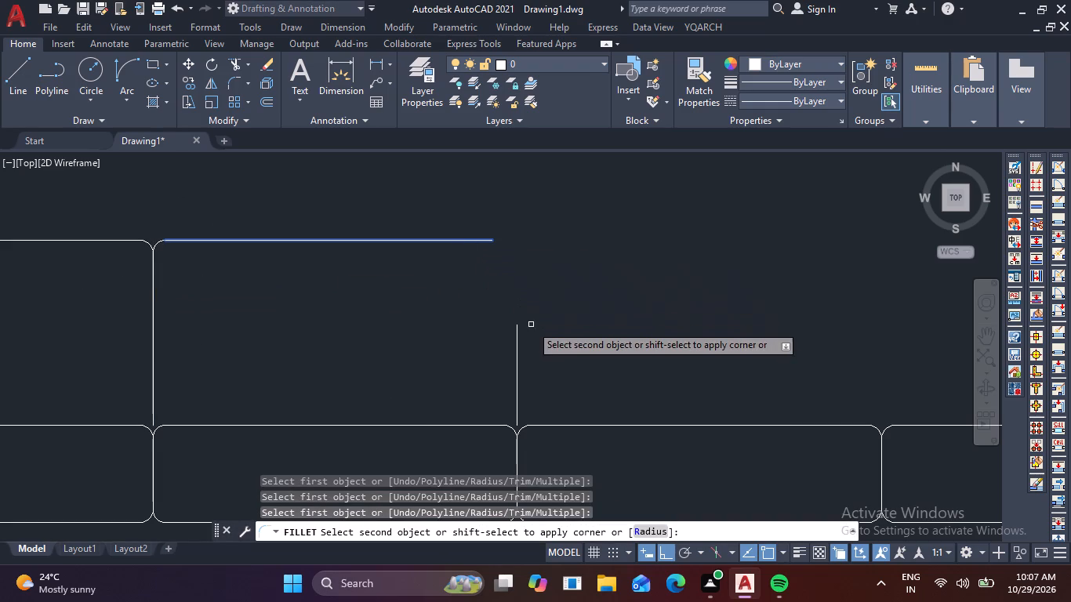
left_click(517, 338)
scroll(553, 320, "down", 1)
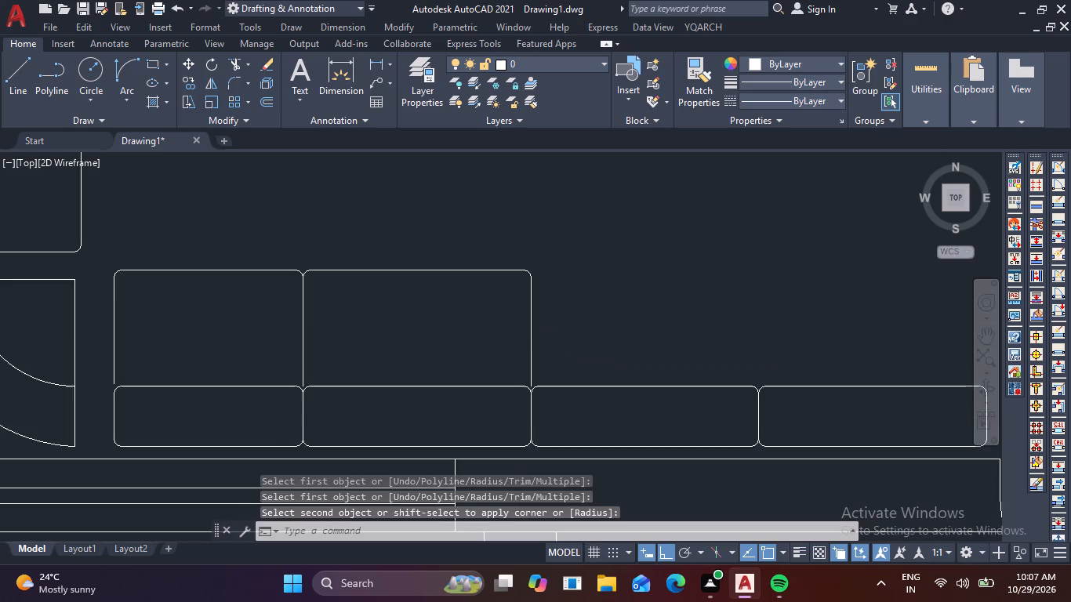
scroll(553, 320, "down", 1)
middle_click_drag(538, 323, 208, 339)
key("Escape")
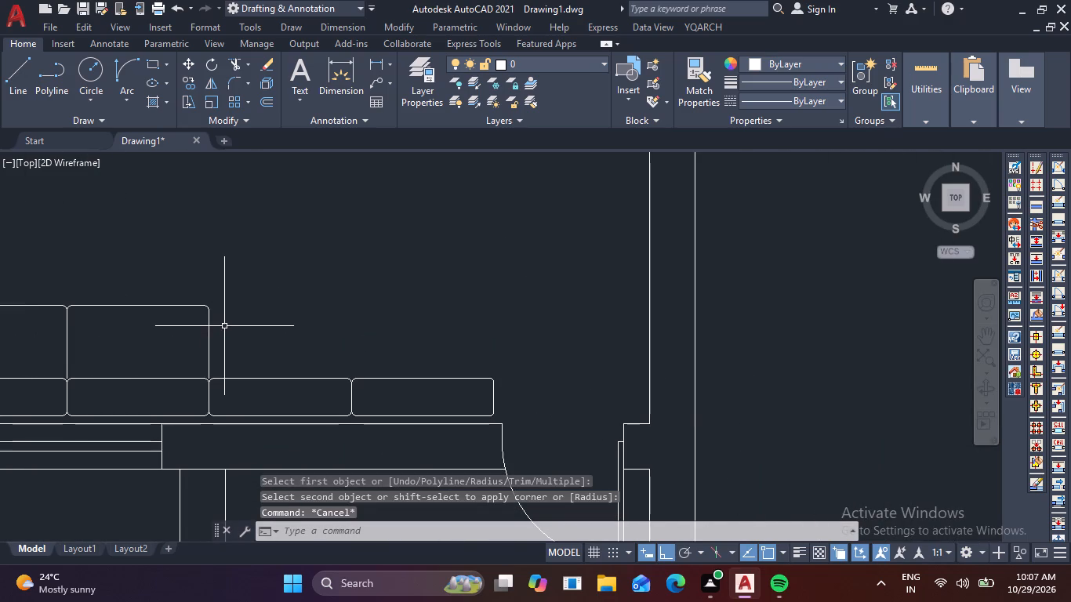
Draw the third seat's front edge level with the second seat's, and a vertical divider up from the joint between the third and fourth backrests.
key("l")
key("space")
scroll(238, 307, "up", 2)
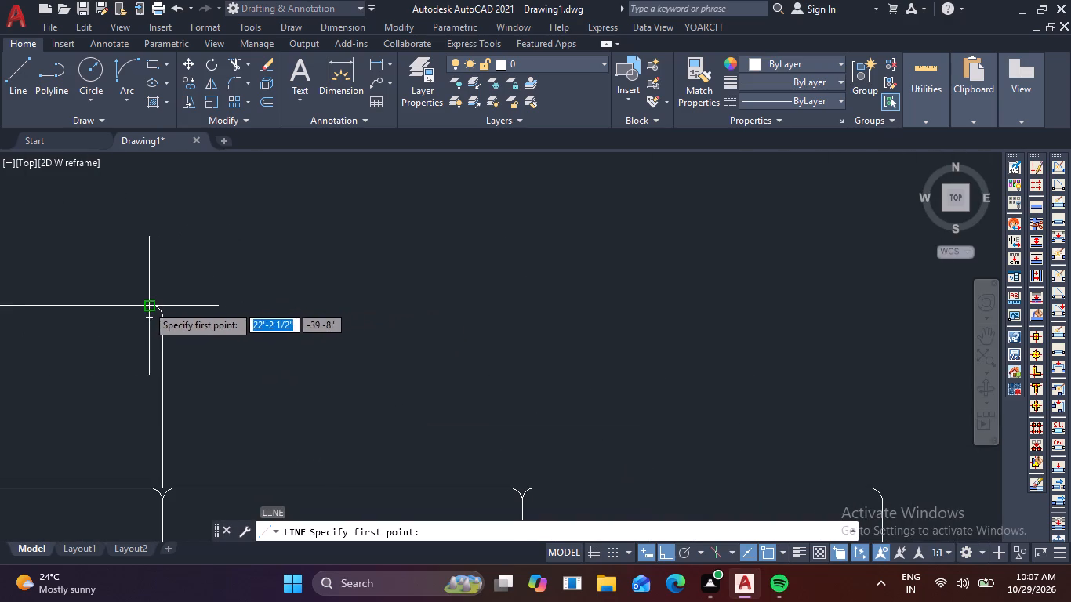
left_click(190, 306)
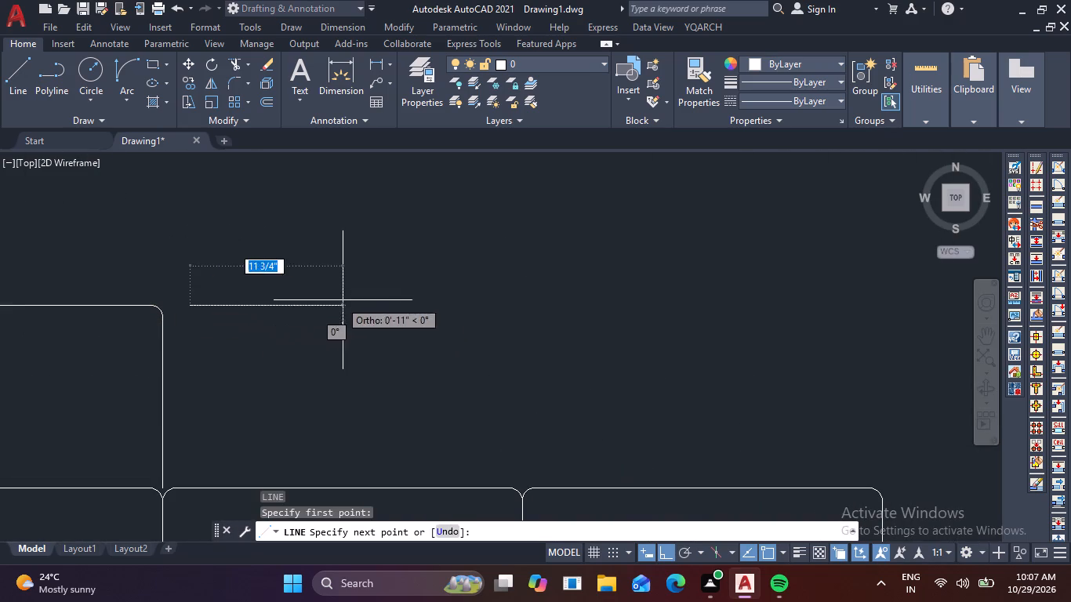
left_click(427, 306)
key("space")
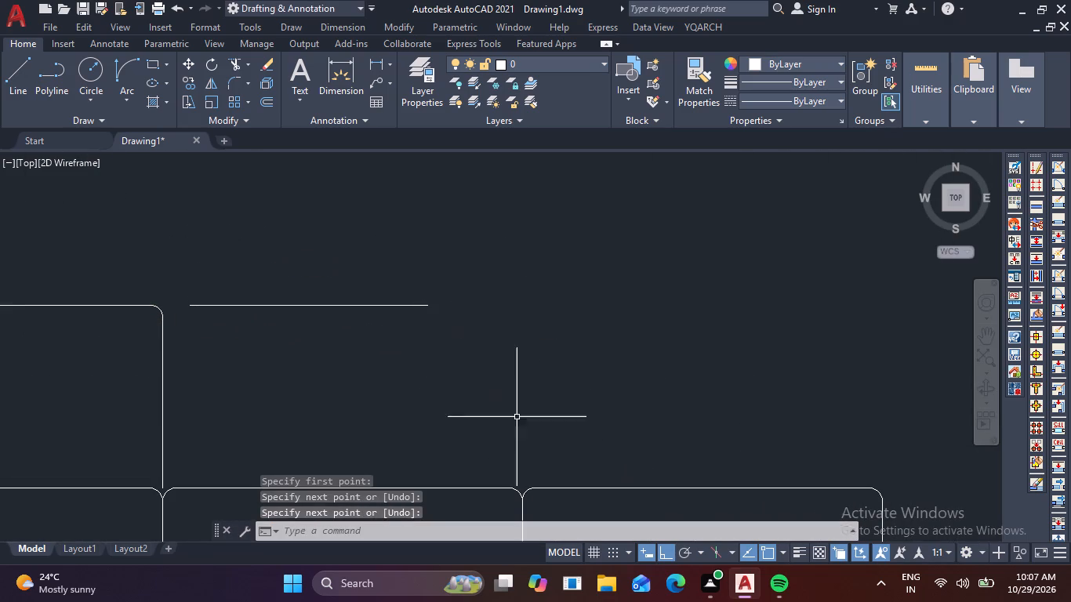
key("space")
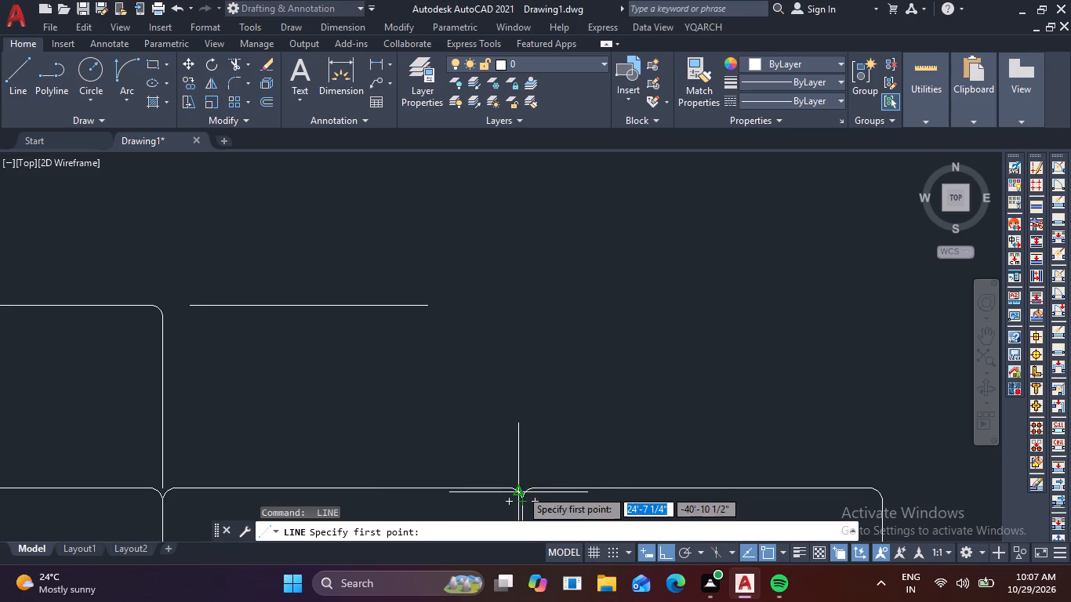
scroll(521, 492, "up", 3)
middle_click_drag(477, 426, 475, 406)
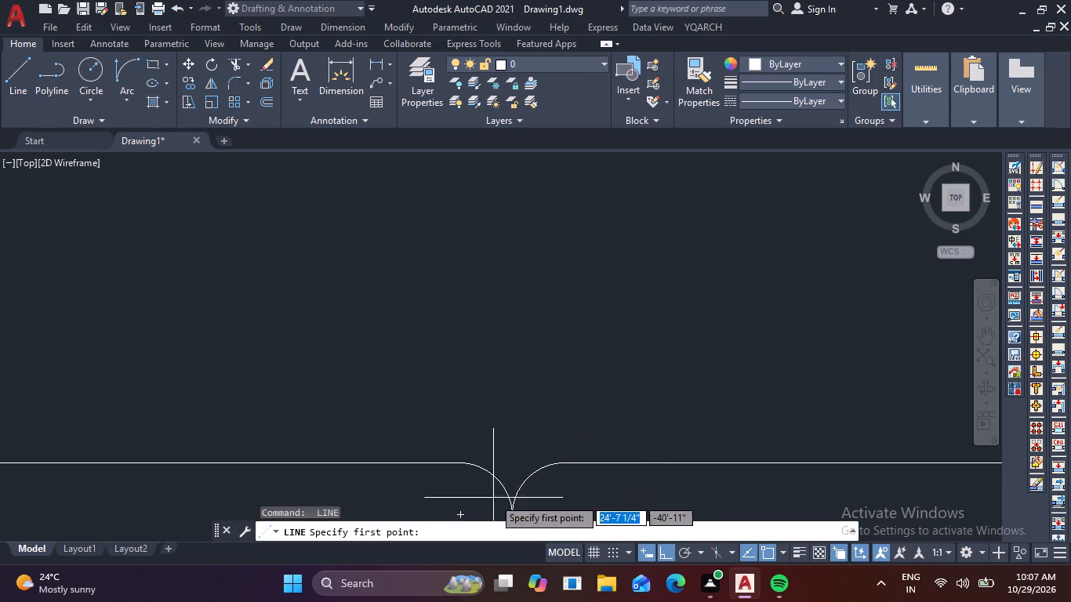
left_click(512, 461)
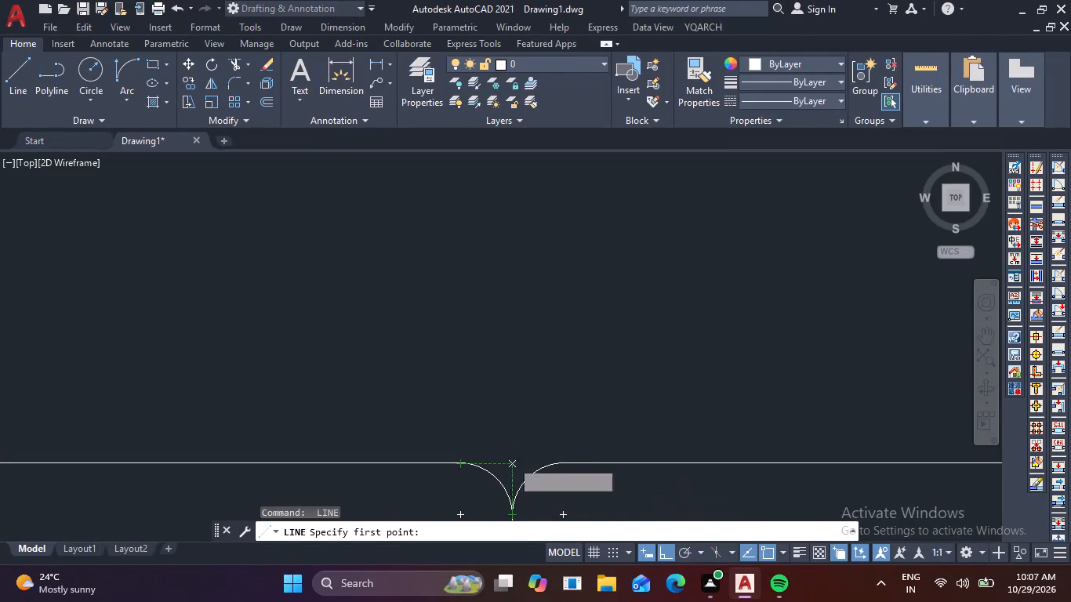
scroll(500, 291, "down", 2)
middle_click_drag(500, 291, 506, 416)
left_click(488, 289)
key("space")
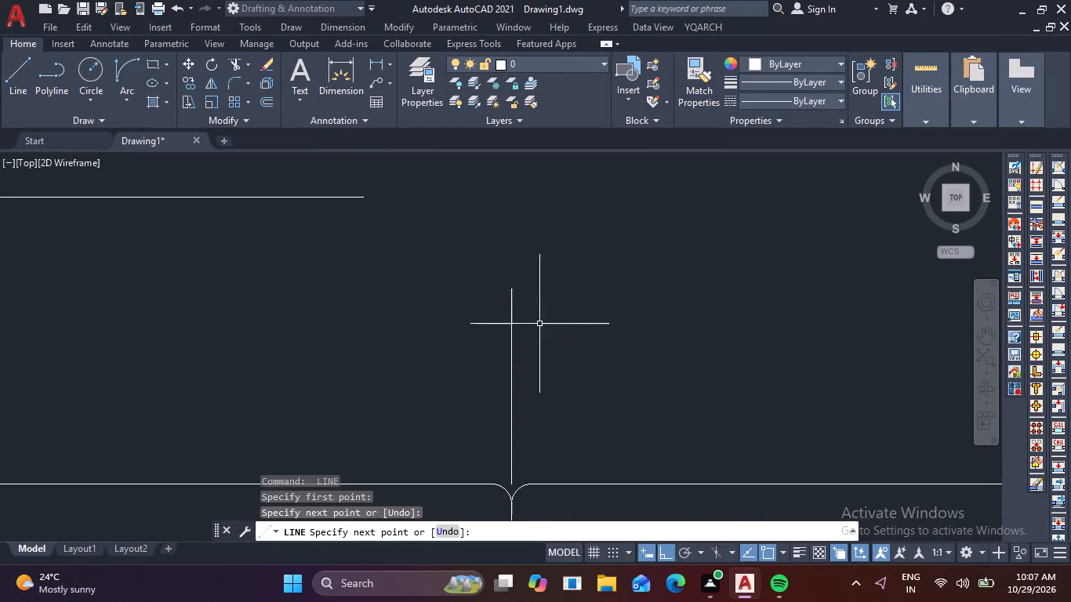
Draw a vertical line upward from the outer end of the horizontal run's fourth backrest as the last seat's side.
scroll(576, 328, "down", 2)
middle_click_drag(616, 367, 493, 284)
key("space")
scroll(644, 346, "up", 2)
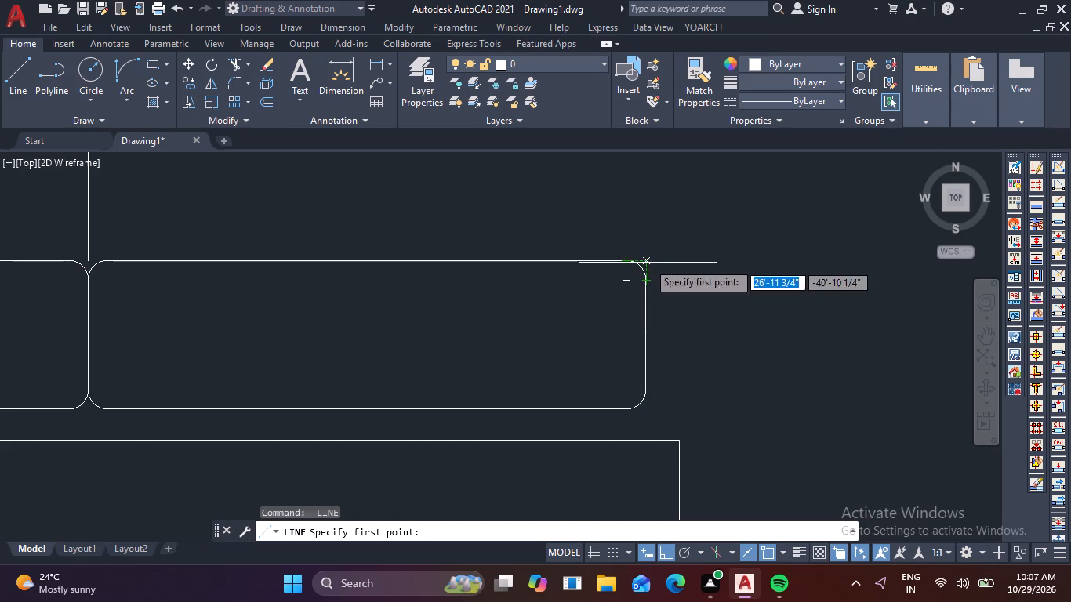
left_click(648, 261)
scroll(641, 198, "down", 1)
middle_click_drag(641, 198, 615, 325)
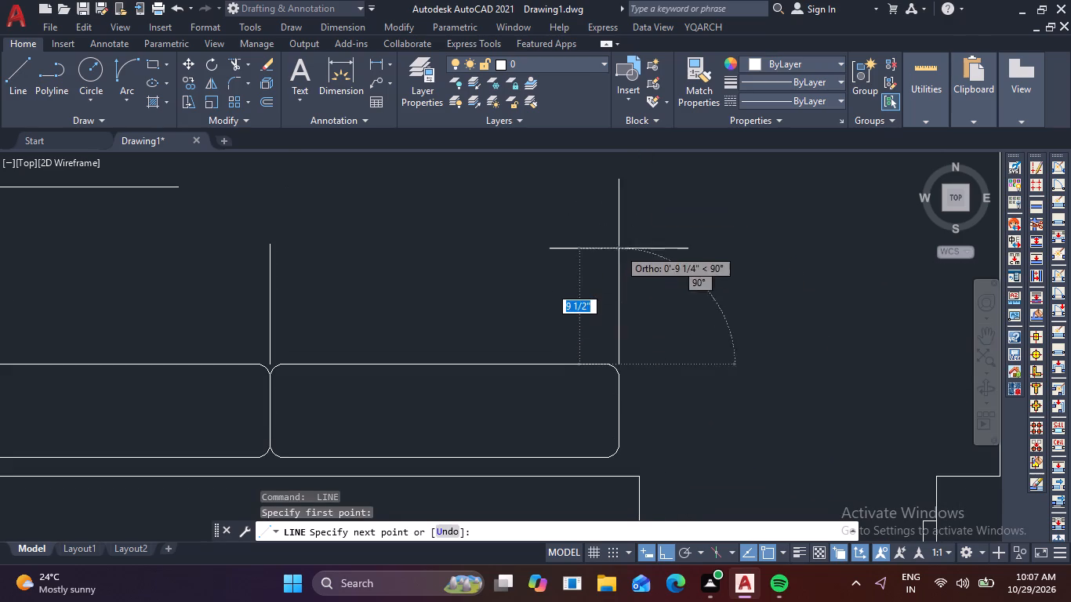
left_click(612, 231)
key("space")
Fillet both front corners of the horizontal run's third seat outline with a 1" radius.
key("f")
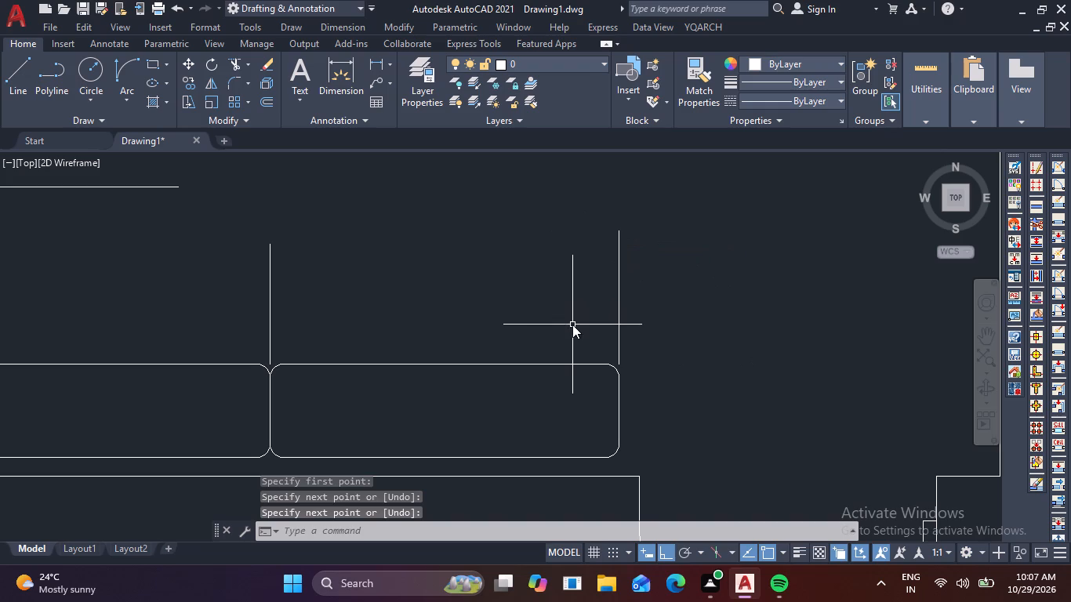
key("space")
left_click(111, 185)
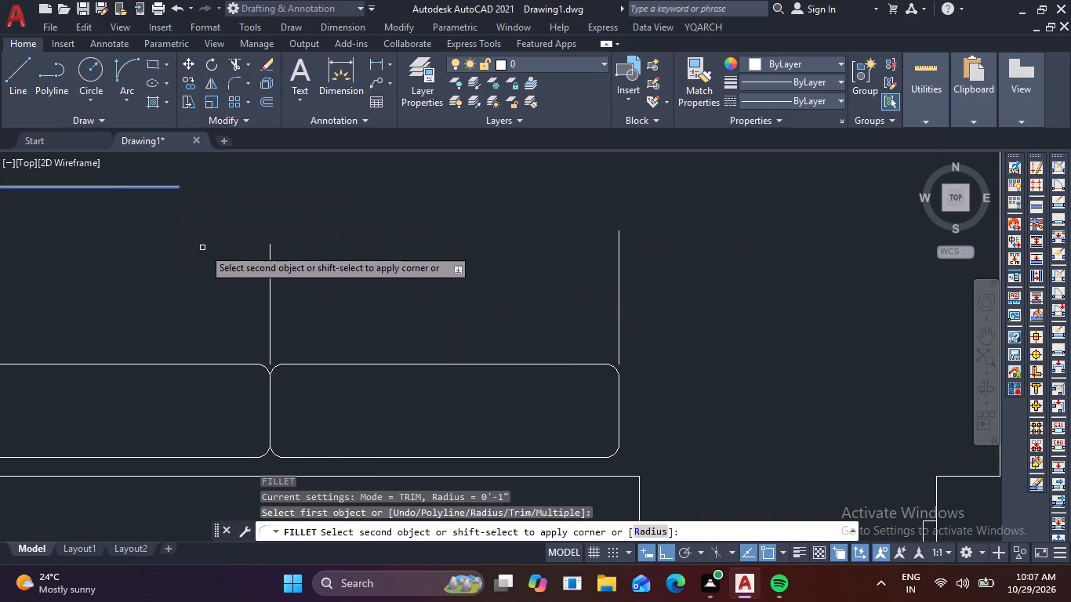
left_click(270, 270)
scroll(270, 269, "down", 1)
middle_click_drag(292, 276, 416, 280)
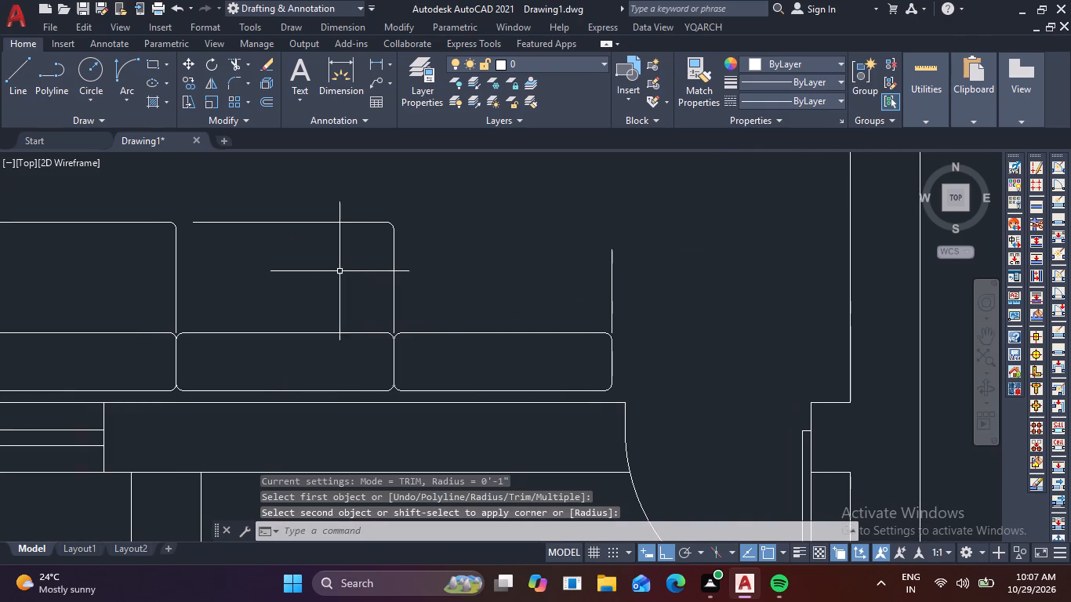
key("space")
left_click(269, 223)
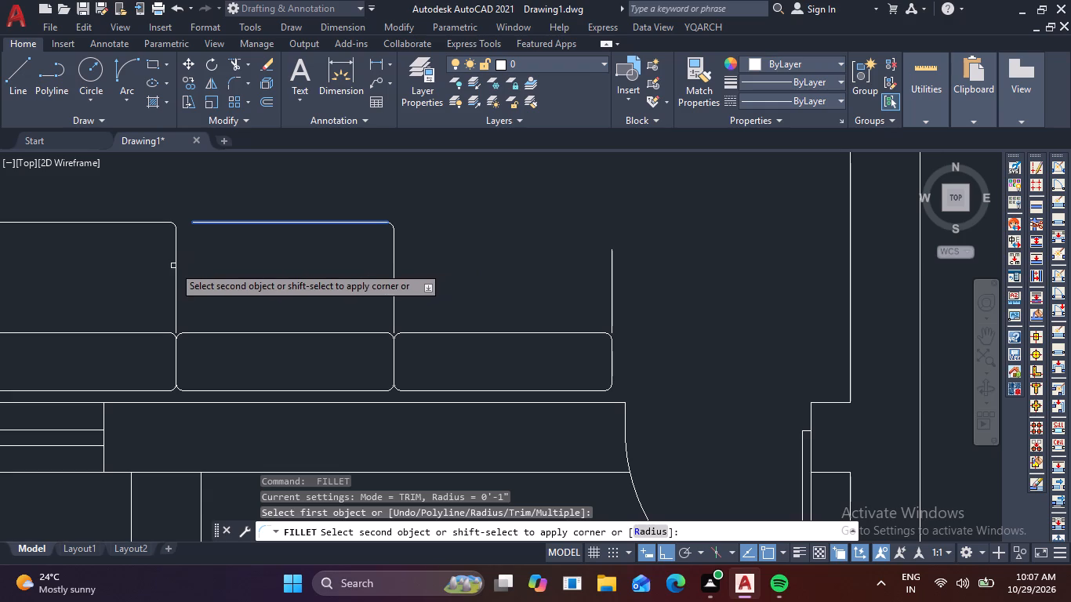
left_click(175, 266)
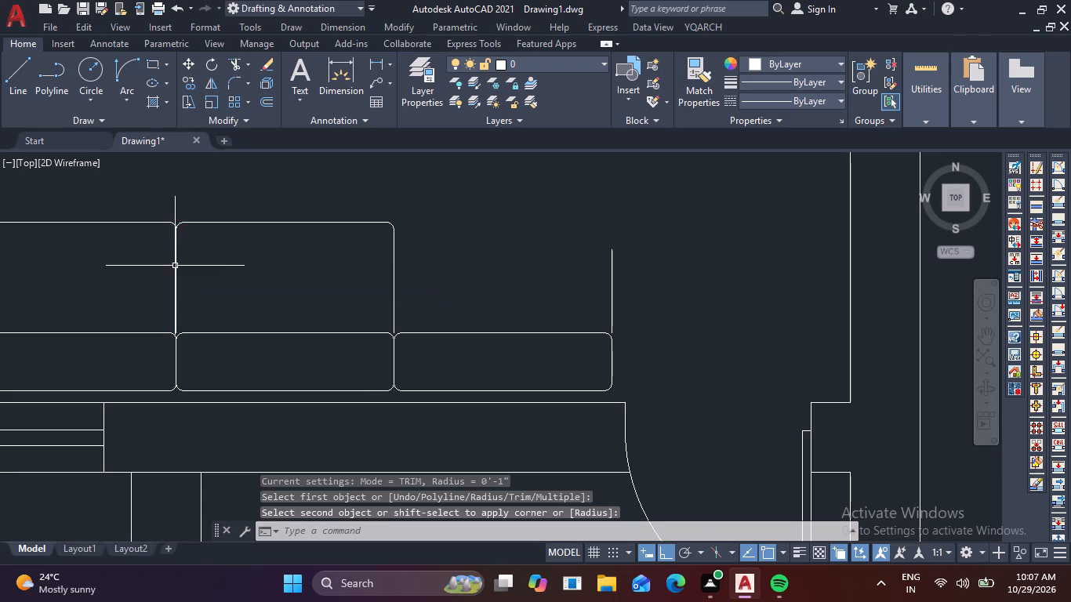
Draw a horizontal front edge line for the fourth seat, approximately in line with the third seat's front edge.
type("l")
key("space")
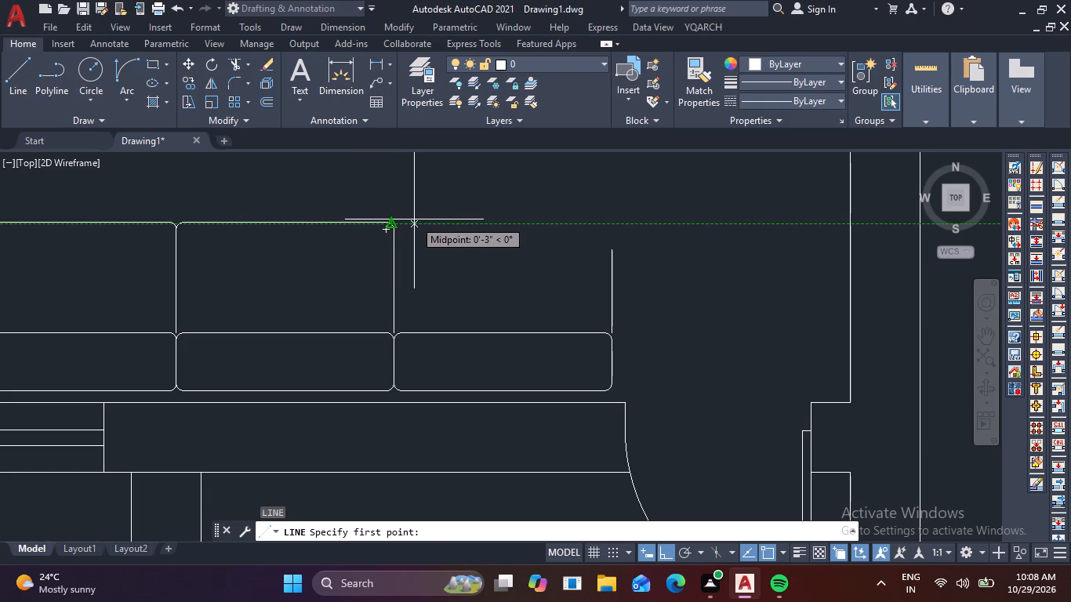
left_click(414, 220)
left_click(533, 224)
key("space")
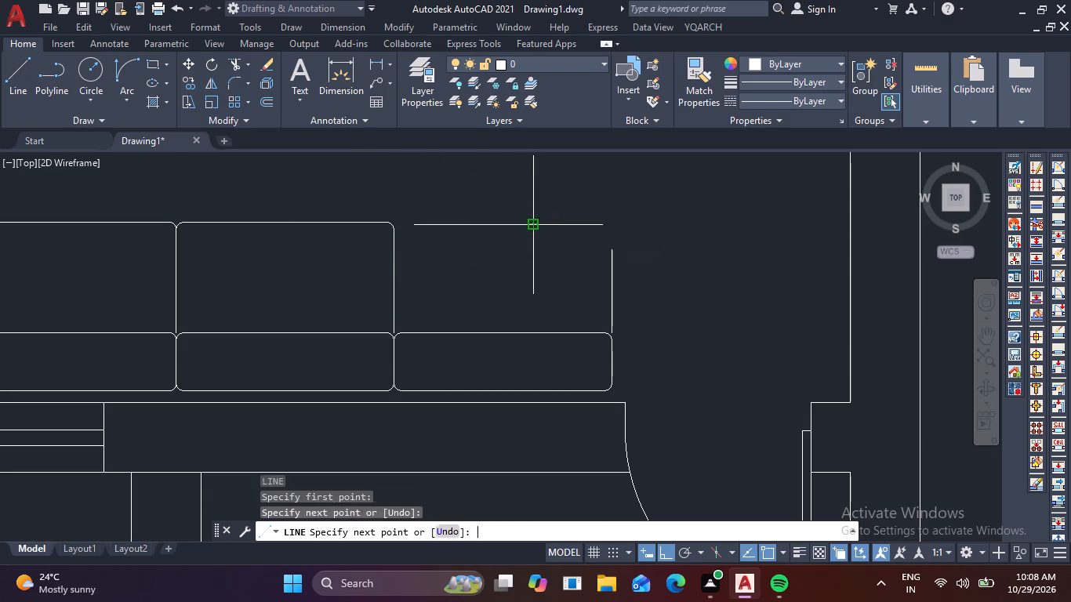
Fillet both front corners of the horizontal run's fourth seat outline with a 1" radius.
key("f")
key("space")
left_click(529, 226)
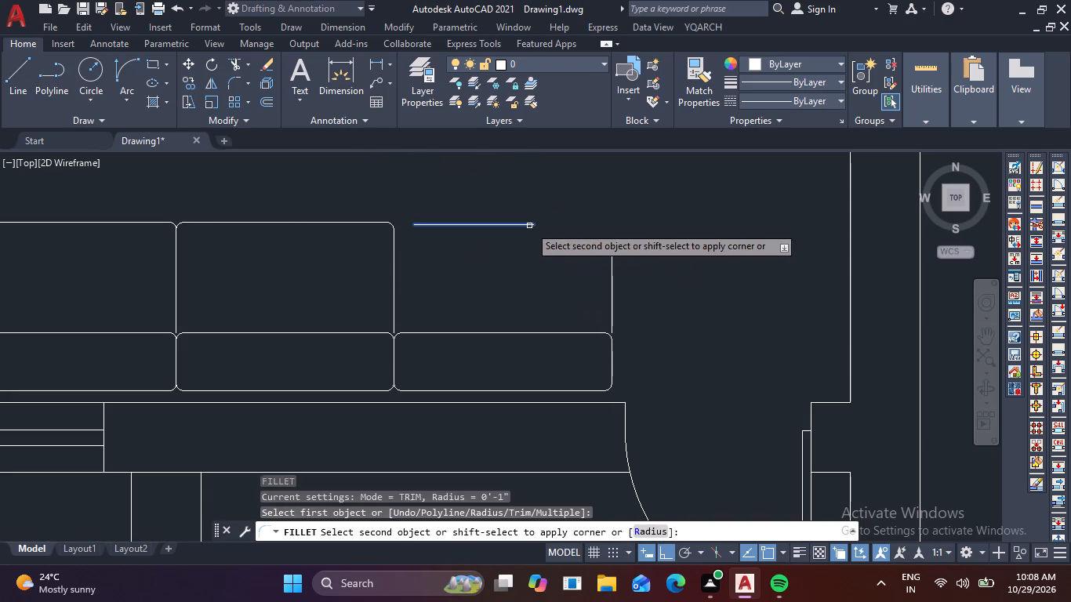
left_click(610, 261)
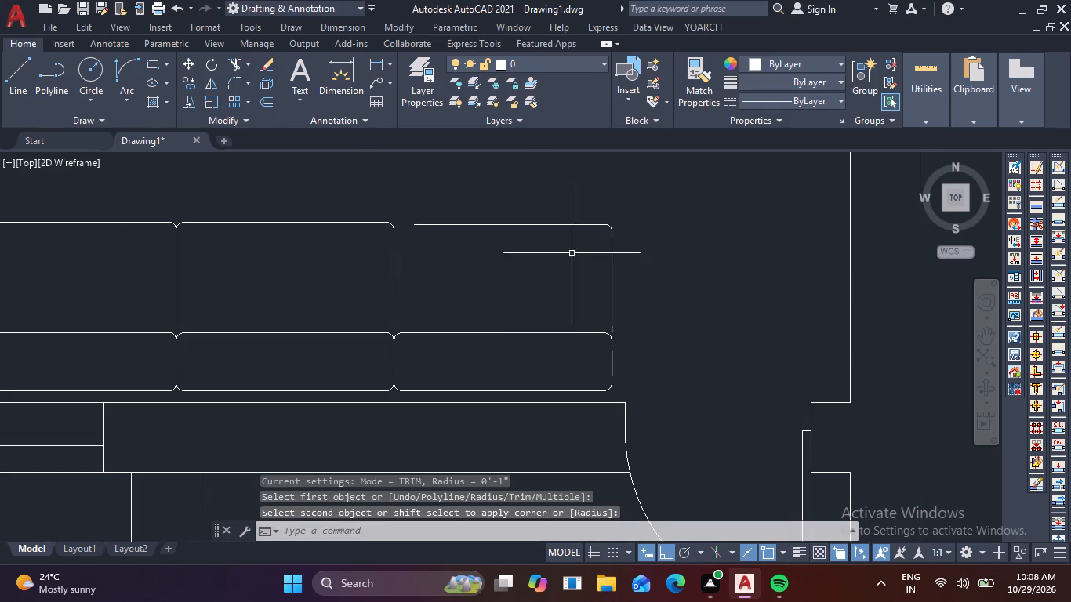
key("space")
left_click(441, 223)
left_click(394, 254)
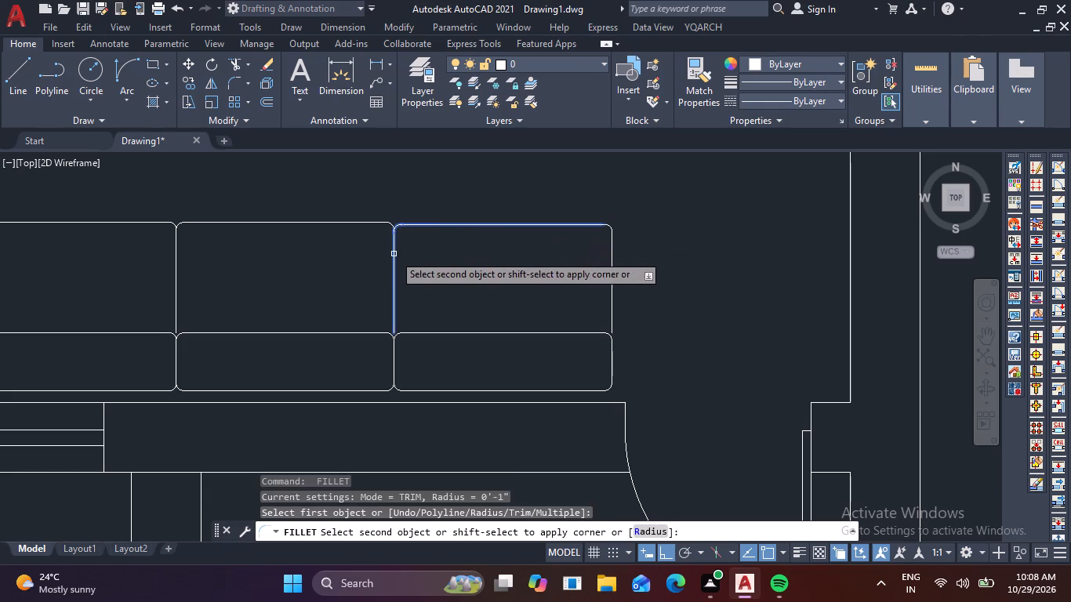
scroll(485, 293, "down", 3)
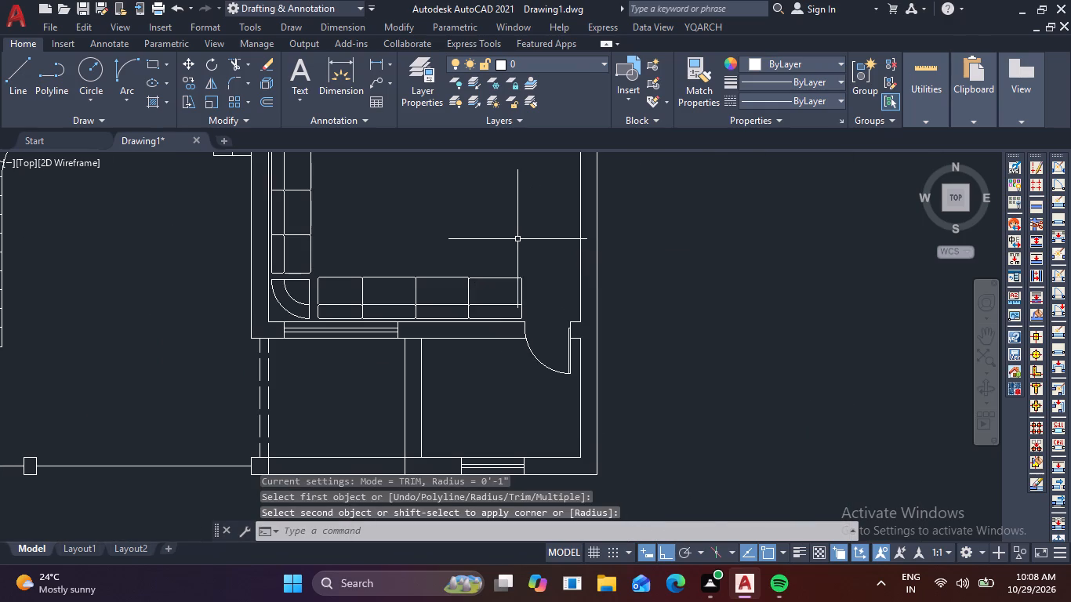
key("Escape")
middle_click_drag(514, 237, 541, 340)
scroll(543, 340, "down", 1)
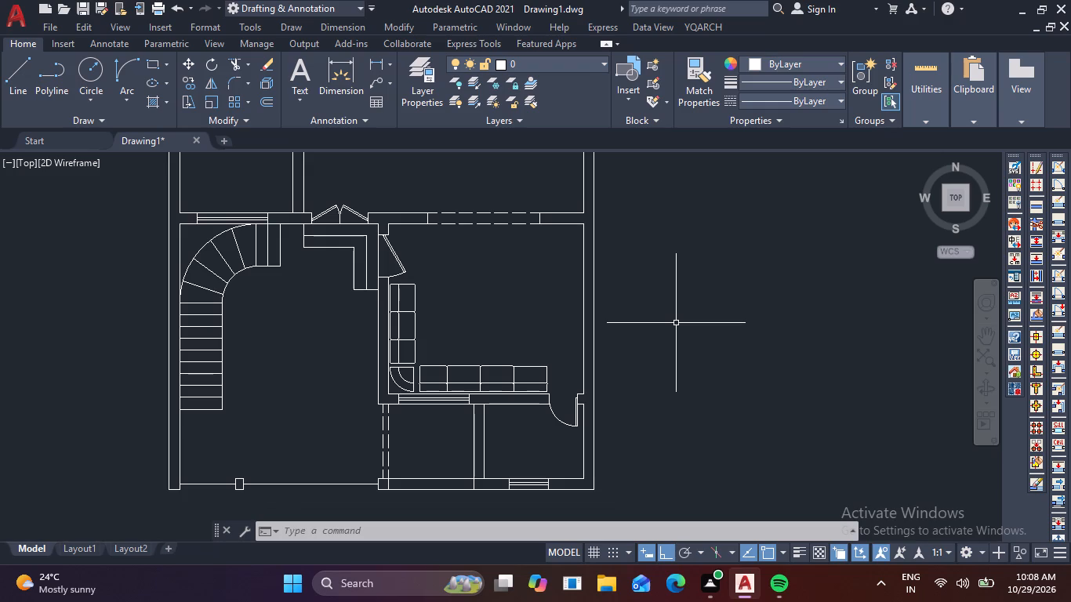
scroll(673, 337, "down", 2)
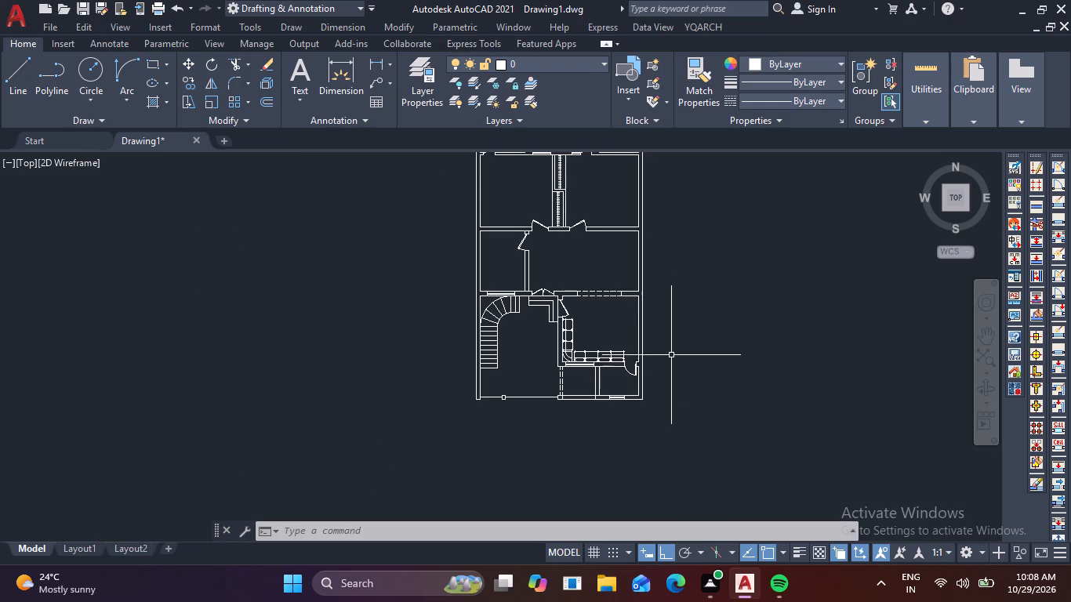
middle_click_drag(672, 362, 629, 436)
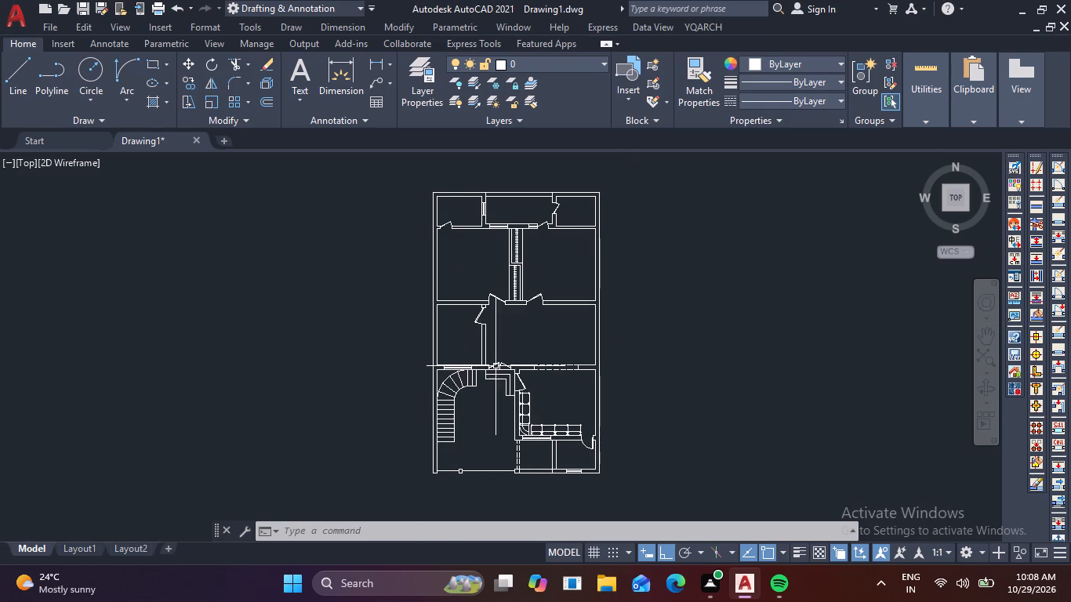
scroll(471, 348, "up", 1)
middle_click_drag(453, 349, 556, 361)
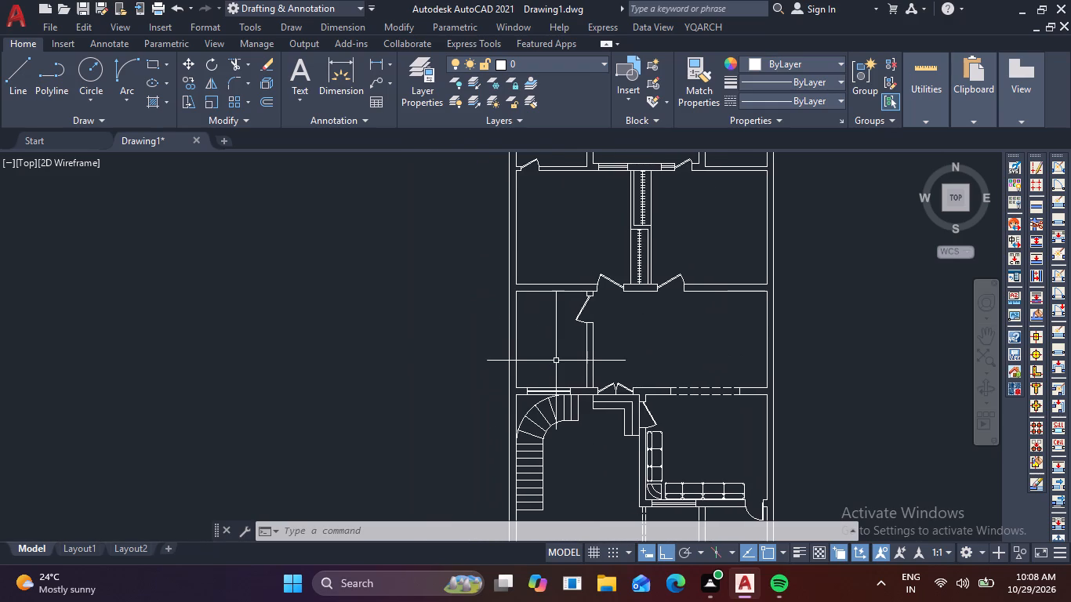
Draw an L-shaped counter line in the room above the staircase, about 8'-9" down from the upper wall and across to the partition.
type("l")
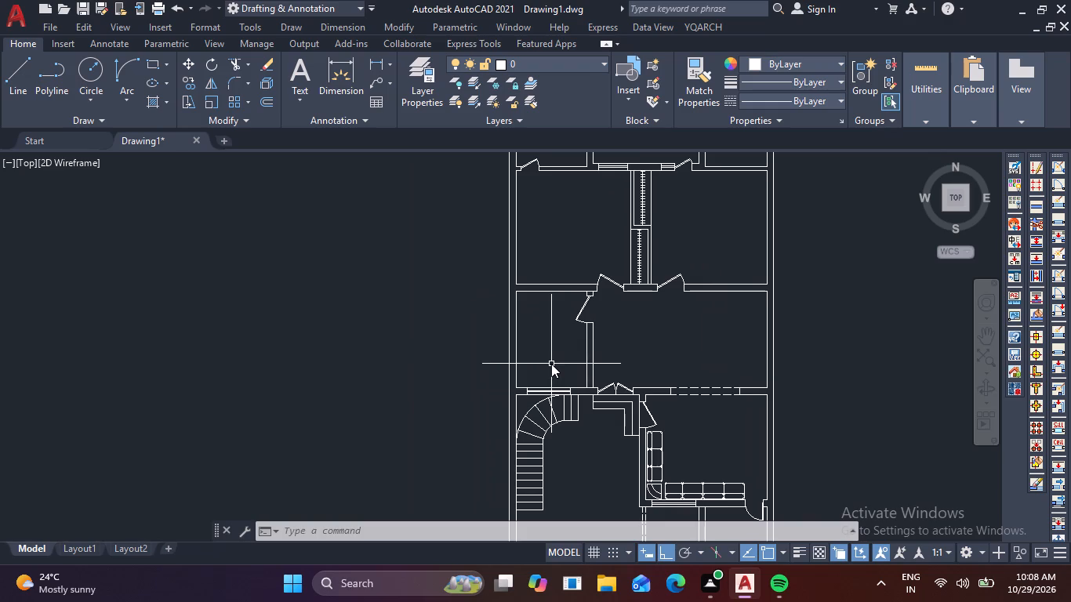
key("space")
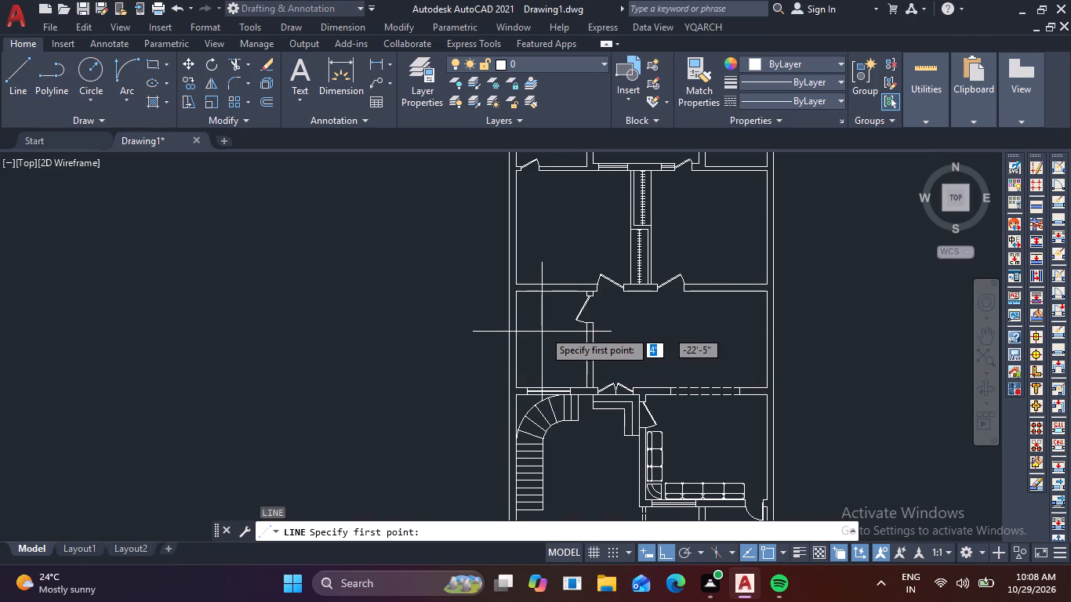
scroll(542, 303, "up", 3)
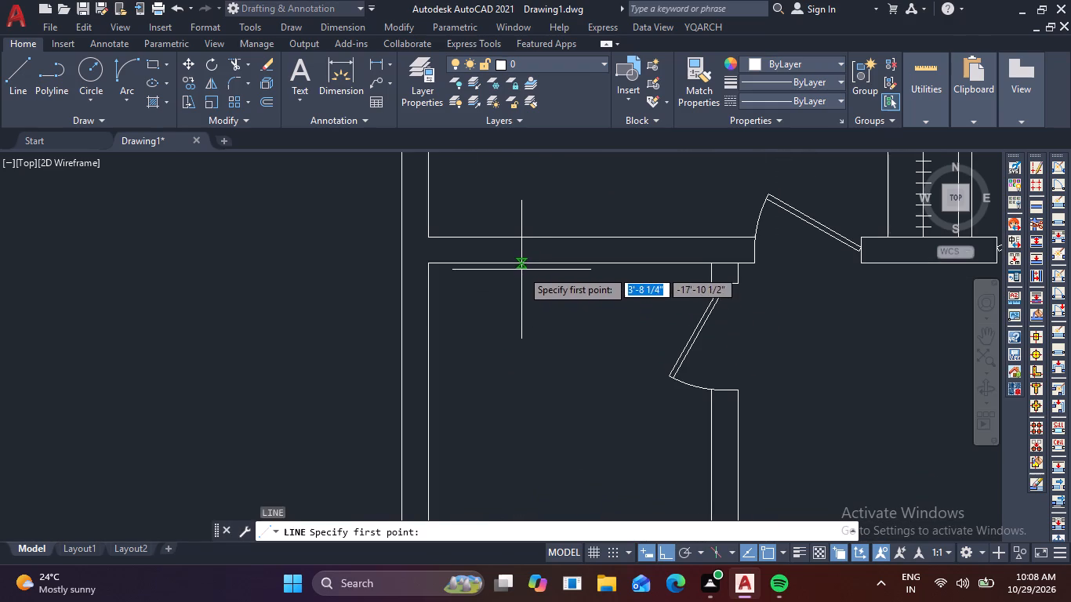
left_click(521, 266)
scroll(497, 354, "down", 2)
middle_click_drag(495, 383, 467, 286)
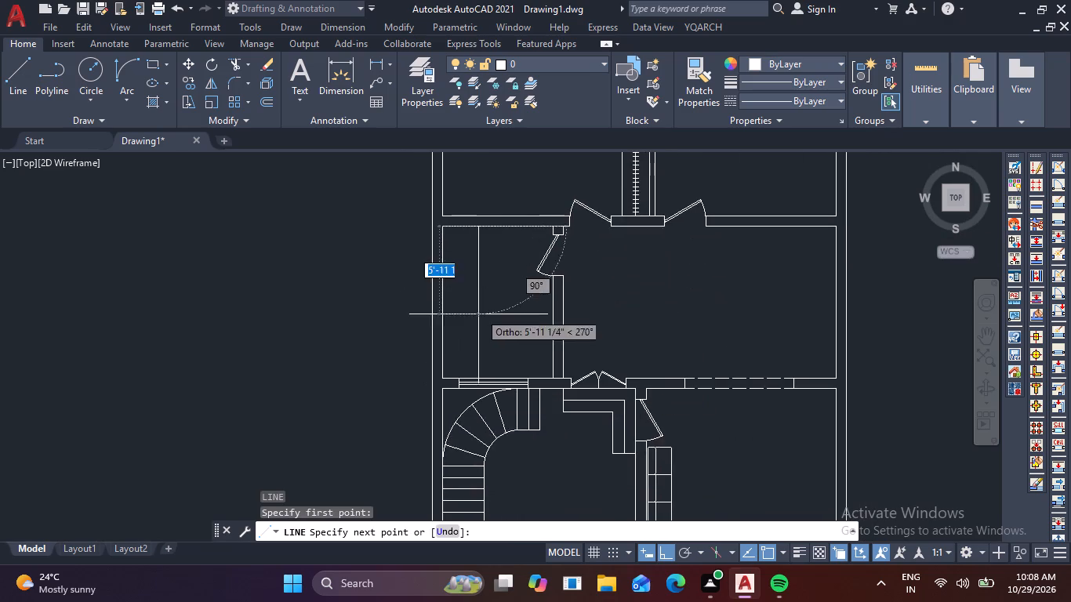
scroll(470, 350, "up", 1)
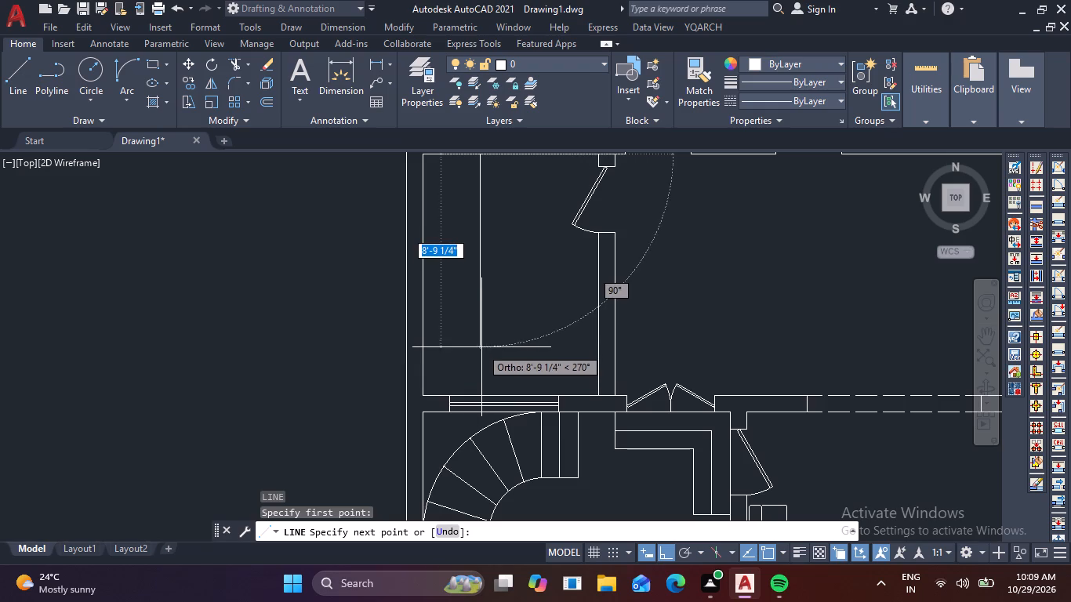
left_click(482, 346)
left_click(603, 349)
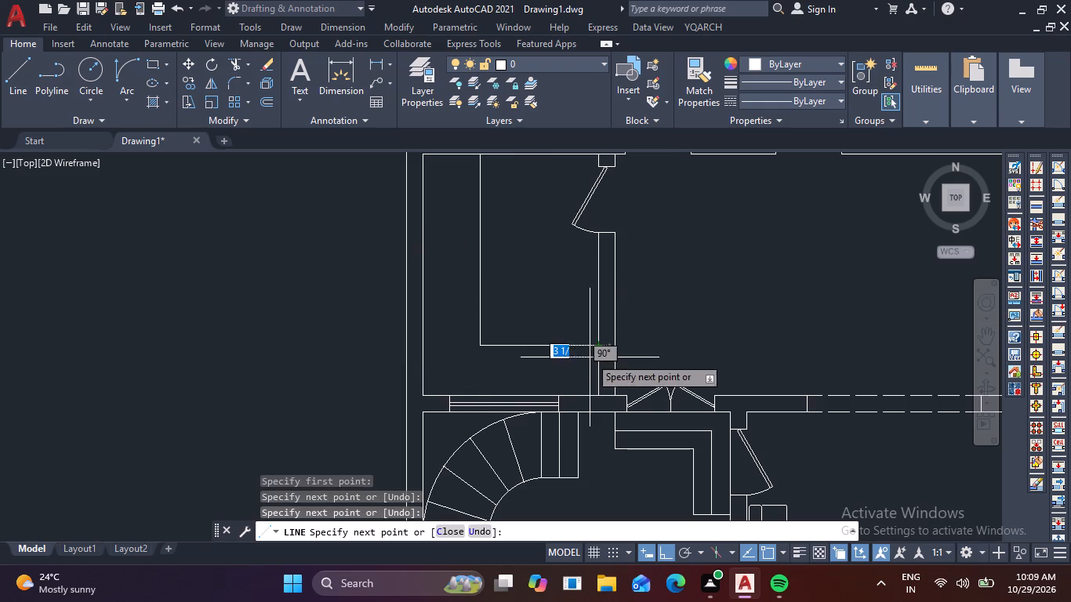
key("Escape")
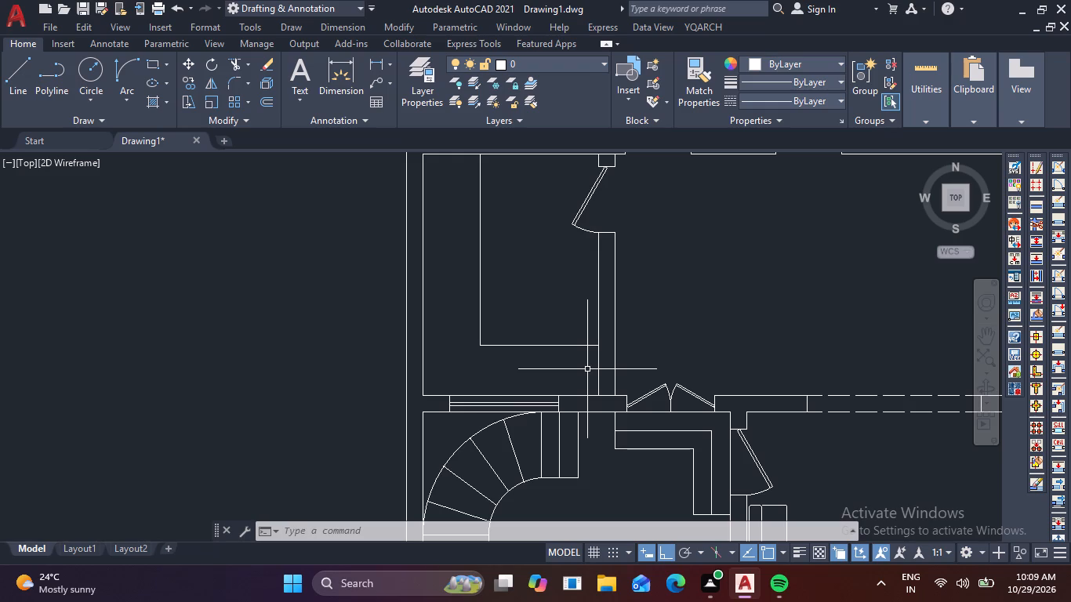
Insert the two-burner stove block A$C475E2… from the recent blocks into the empty space outside the floor plan, beside the staircase.
scroll(655, 369, "down", 2)
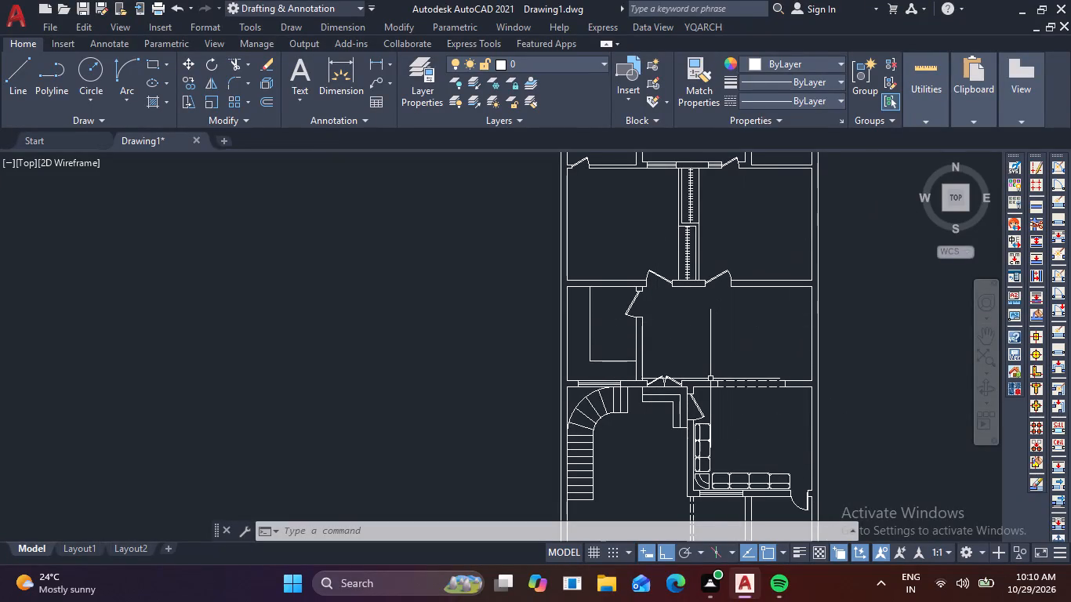
type("i i")
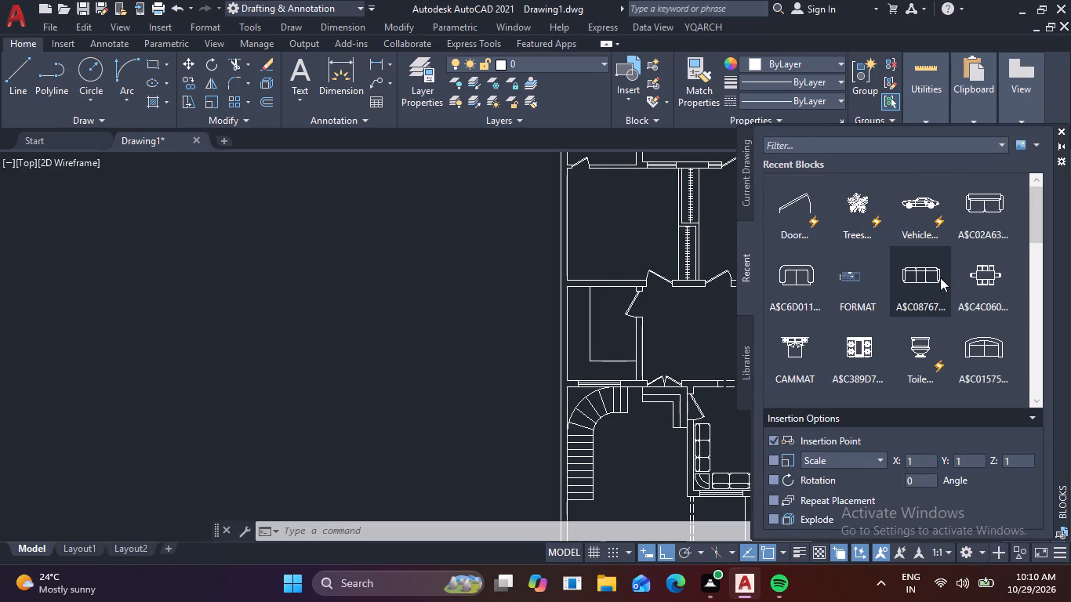
scroll(940, 277, "up", 3)
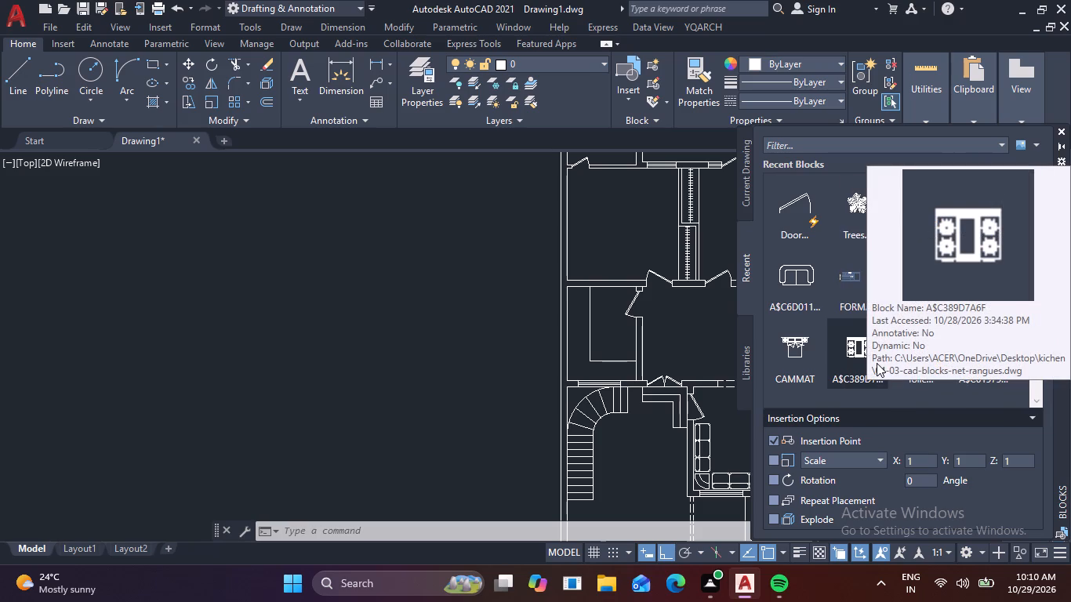
scroll(874, 364, "down", 1)
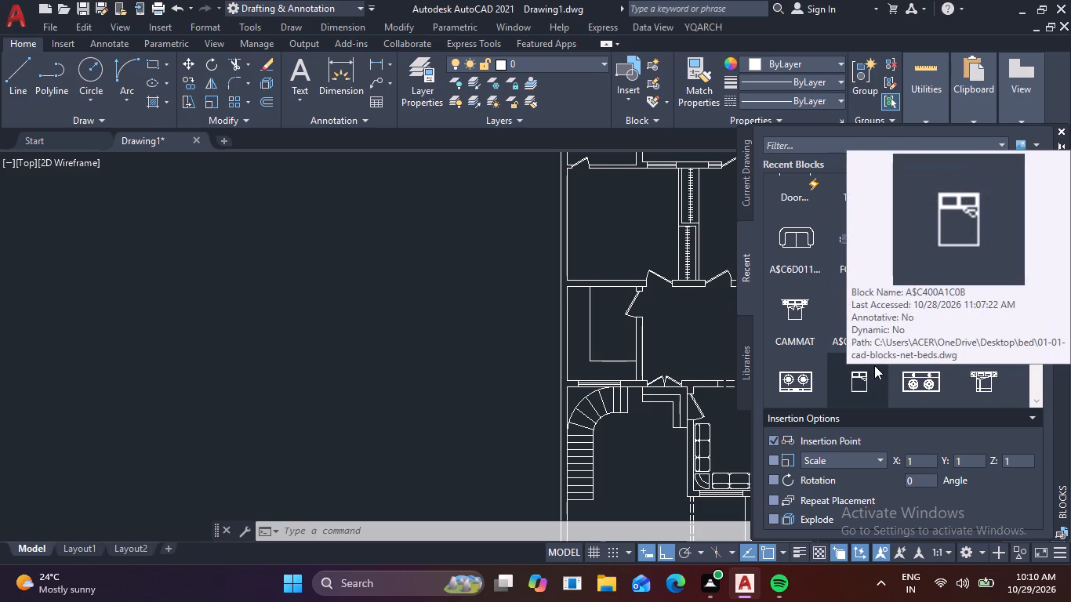
scroll(874, 365, "down", 1)
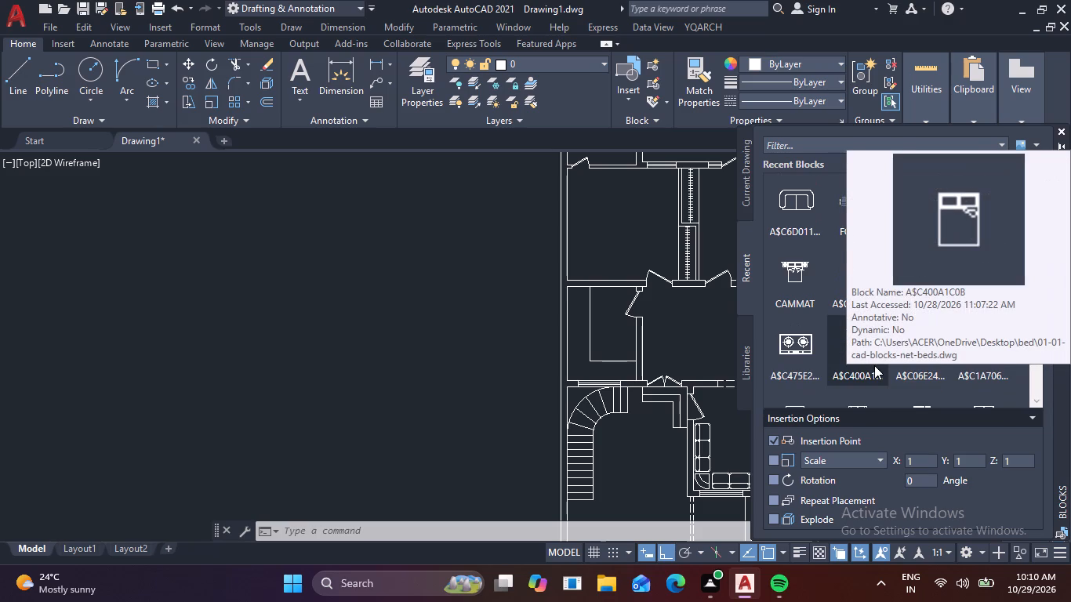
scroll(877, 367, "down", 1)
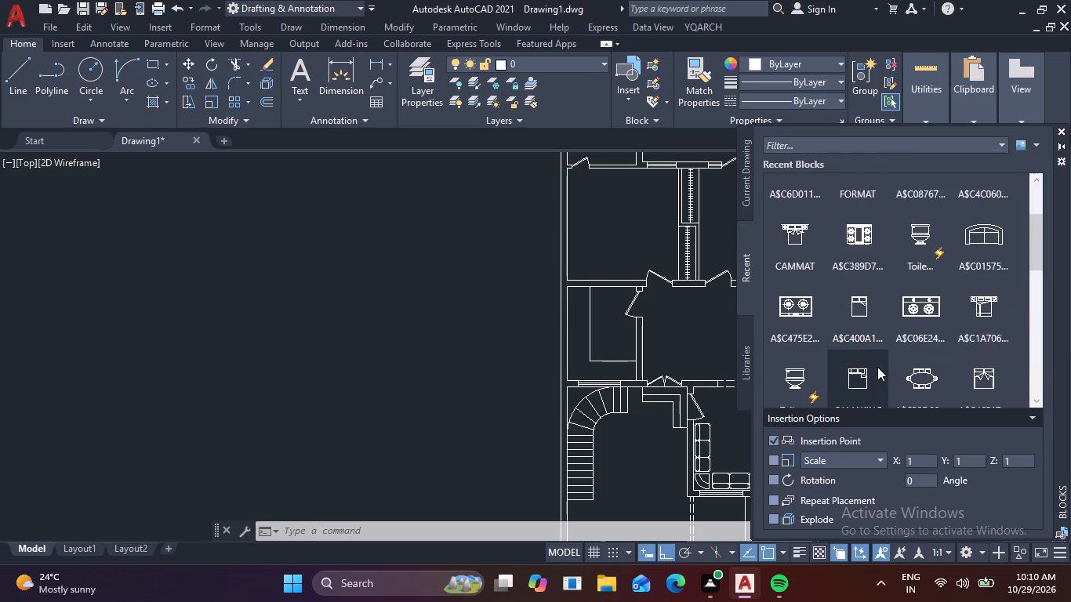
scroll(877, 366, "down", 2)
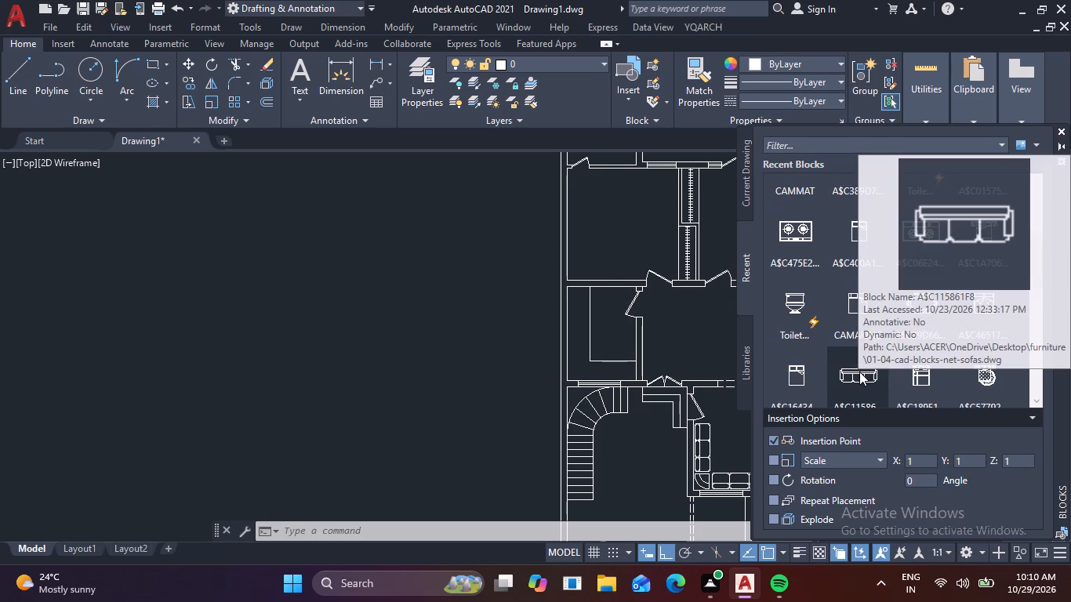
scroll(858, 373, "down", 2)
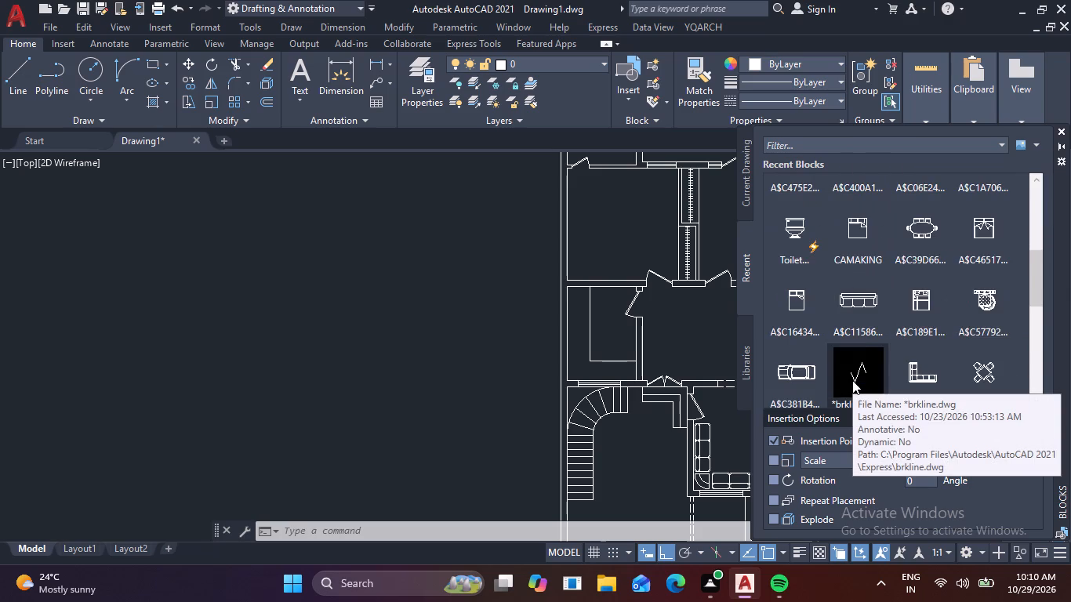
scroll(852, 380, "down", 1)
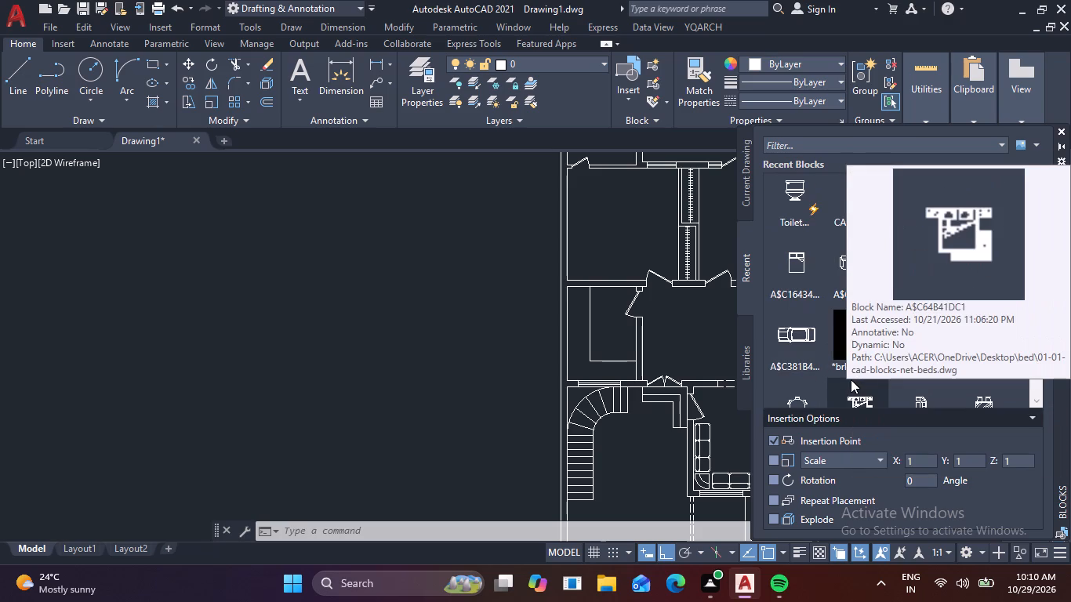
scroll(851, 379, "down", 2)
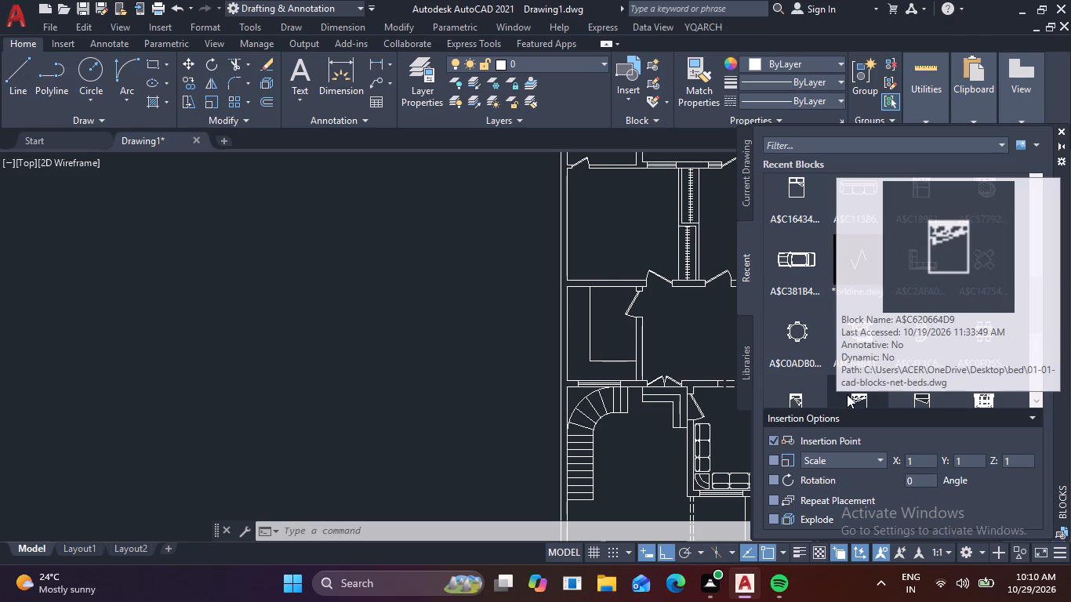
scroll(825, 391, "up", 10)
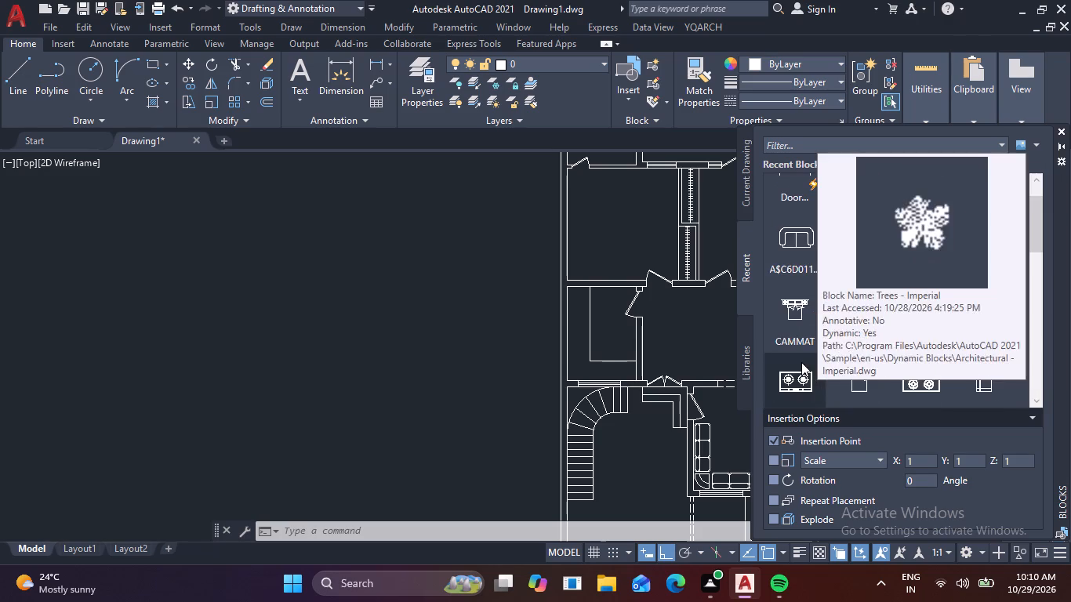
scroll(798, 354, "down", 2)
left_click_drag(787, 323, 400, 415)
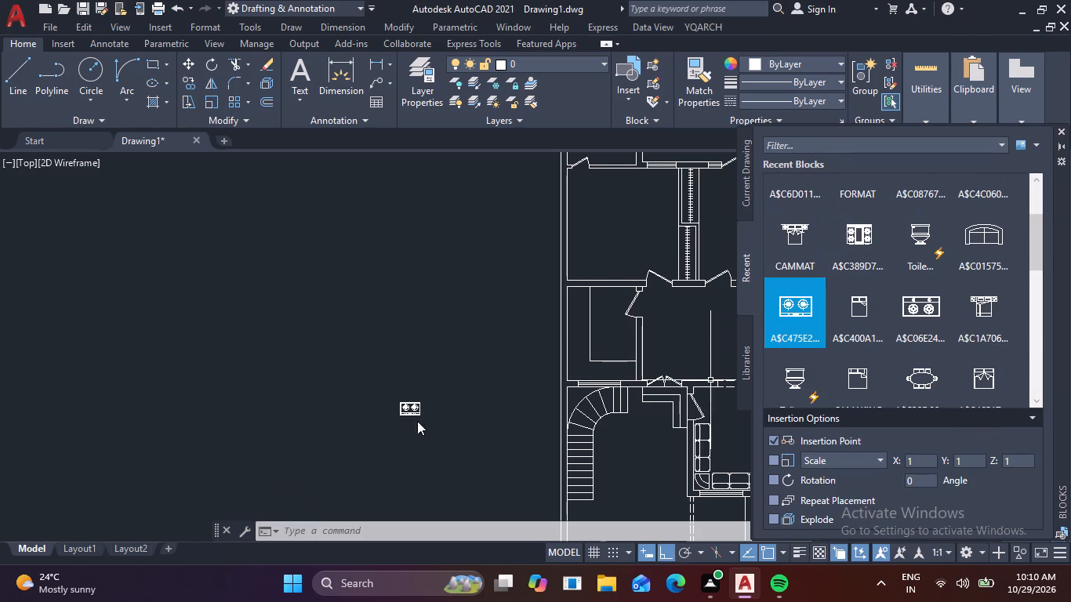
Rotate the inserted two-burner stove block by 180°.
scroll(422, 426, "up", 2)
left_click(438, 419)
left_click(332, 379)
right_click(332, 379)
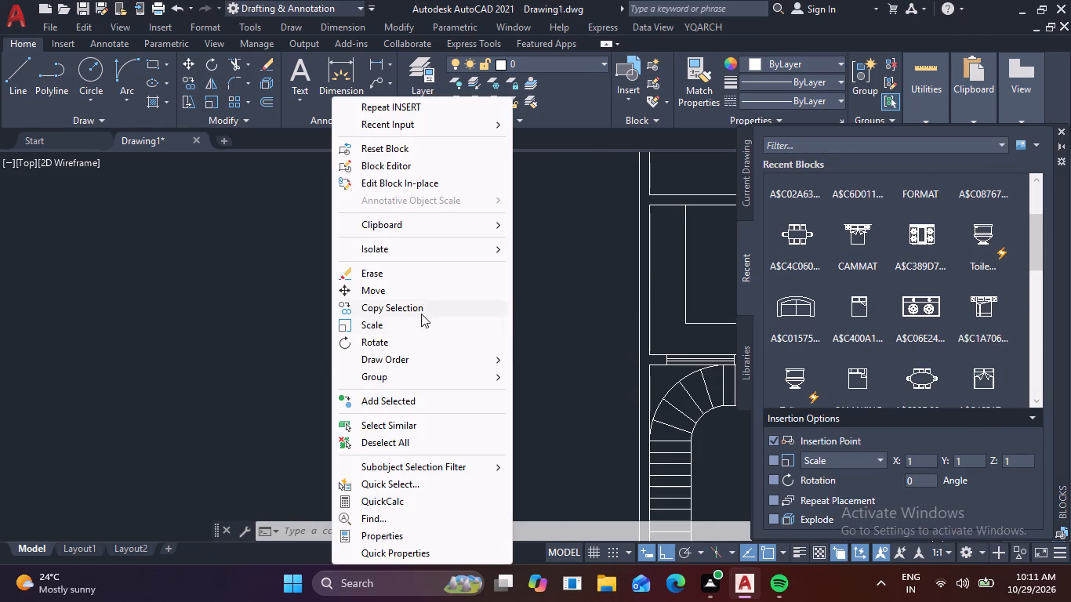
double_click(374, 343)
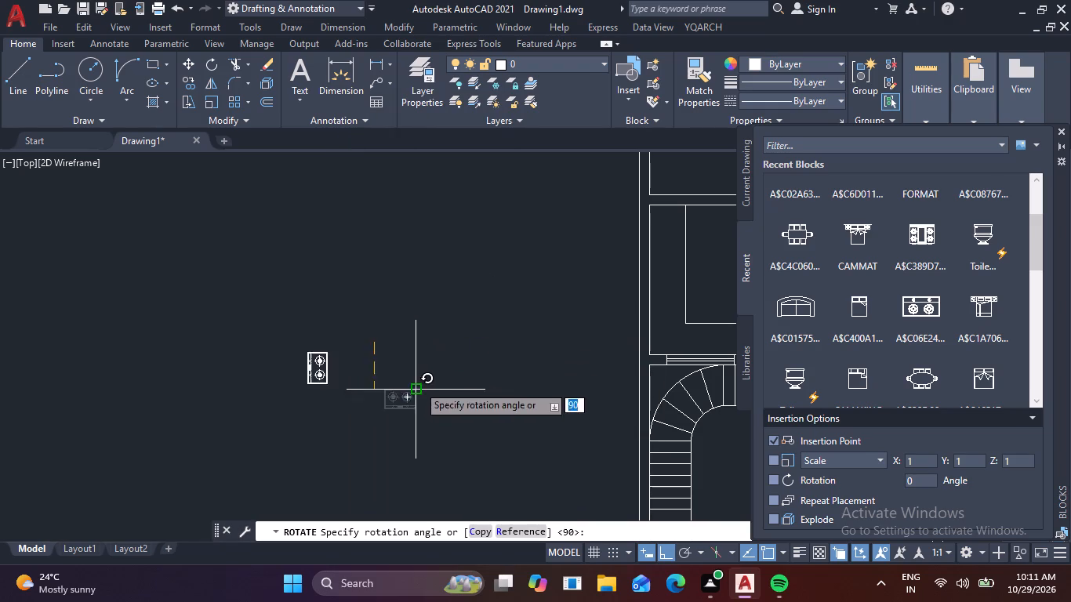
left_click(266, 424)
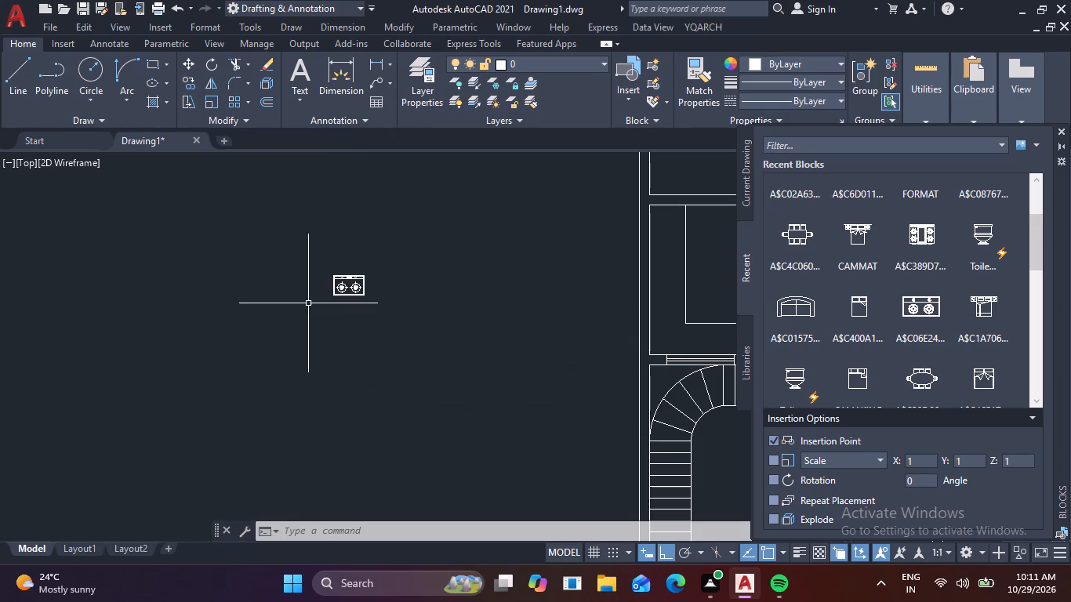
Move the stove block about 7" horizontally toward the floor plan.
scroll(309, 289, "up", 4)
scroll(369, 293, "down", 2)
middle_click_drag(143, 351, 136, 351)
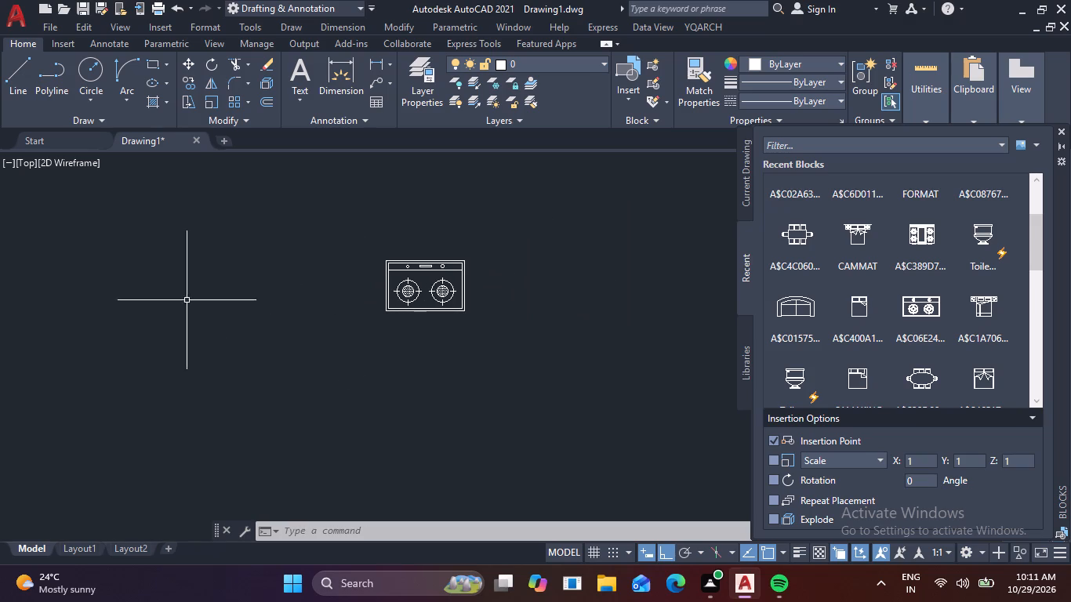
left_click(365, 242)
left_click(501, 333)
right_click(501, 333)
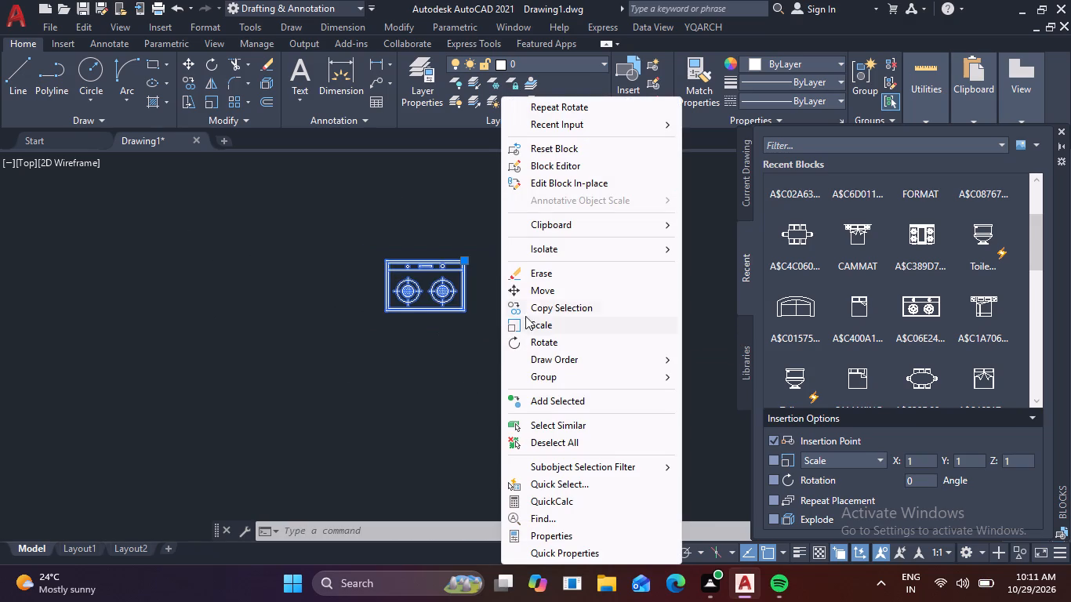
left_click(541, 294)
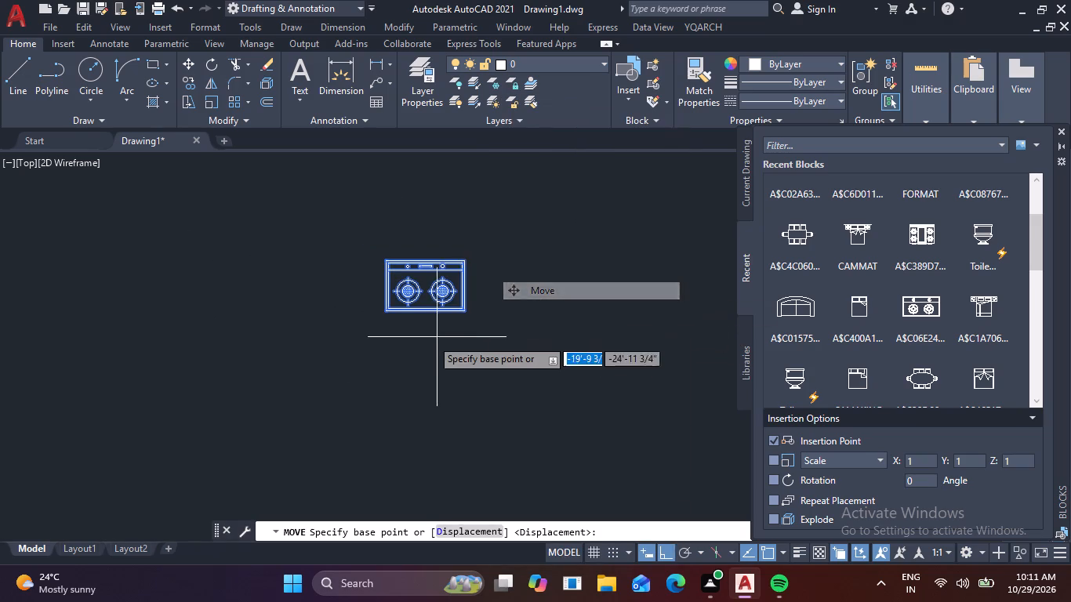
scroll(428, 323, "up", 2)
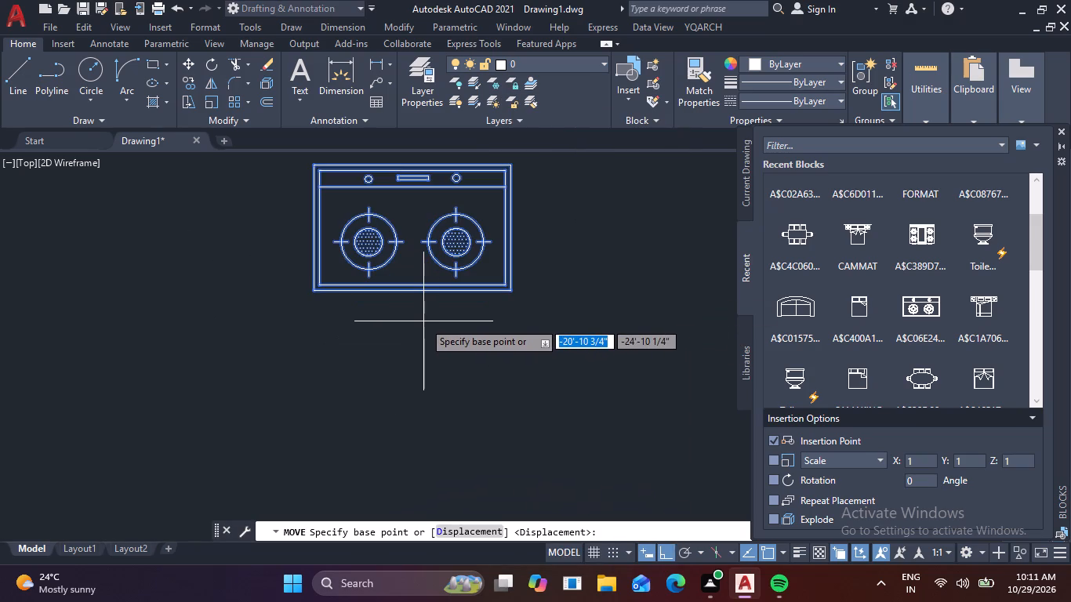
scroll(425, 324, "down", 2)
right_click(436, 335)
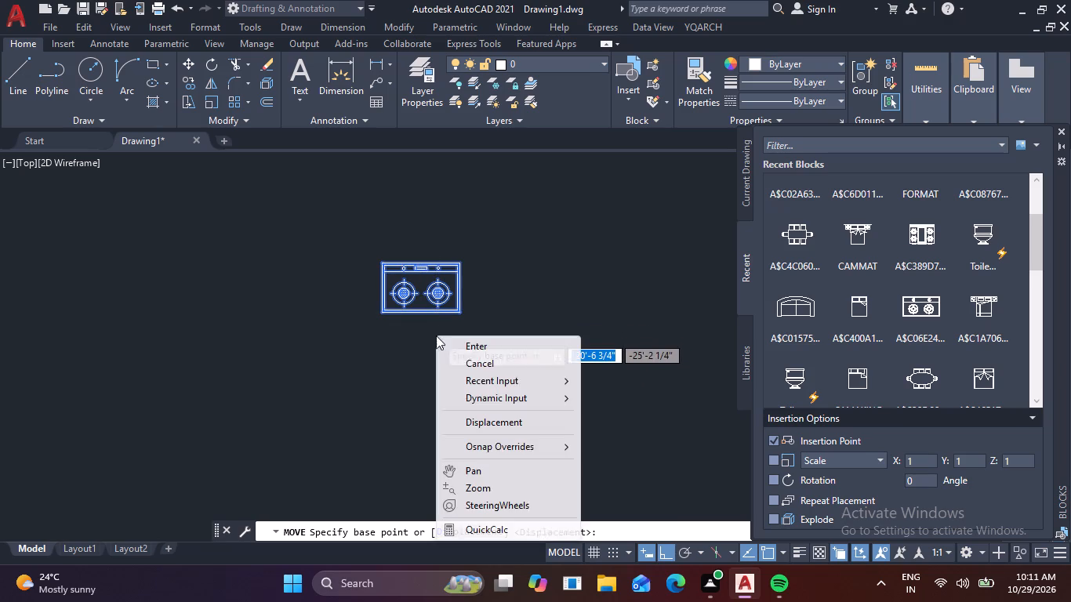
left_click(358, 355)
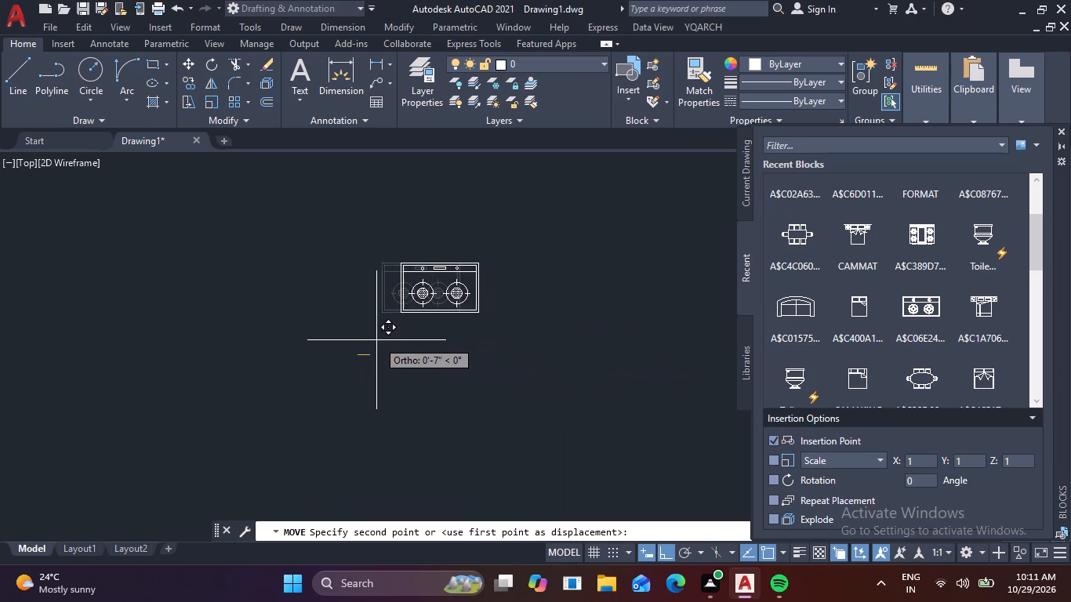
left_click(376, 341)
Rotate the stove block by 270° so that its long side runs vertically.
left_click(372, 251)
left_click(568, 346)
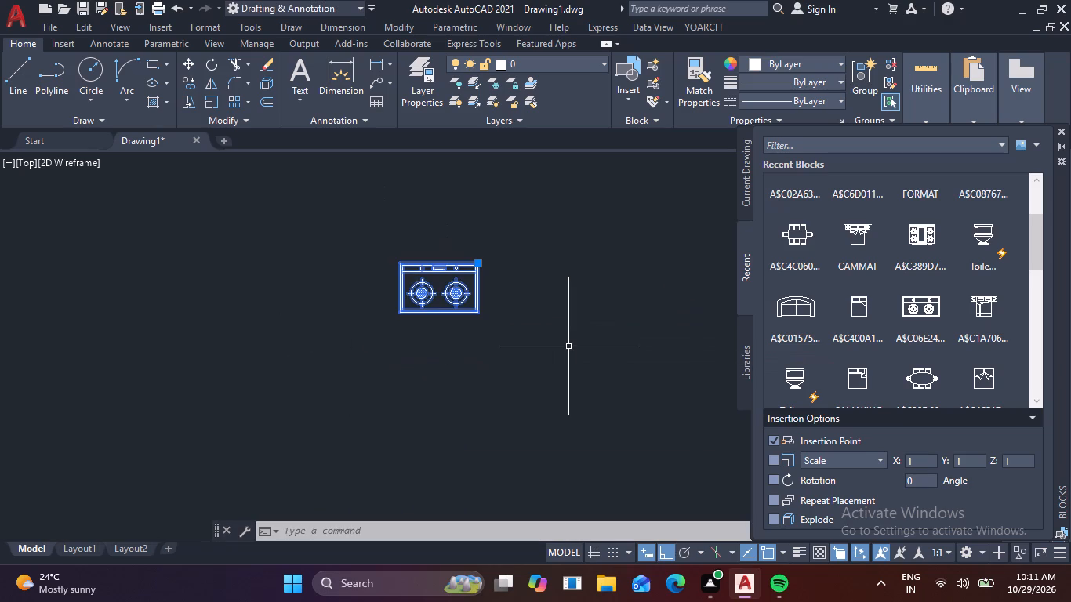
right_click(547, 343)
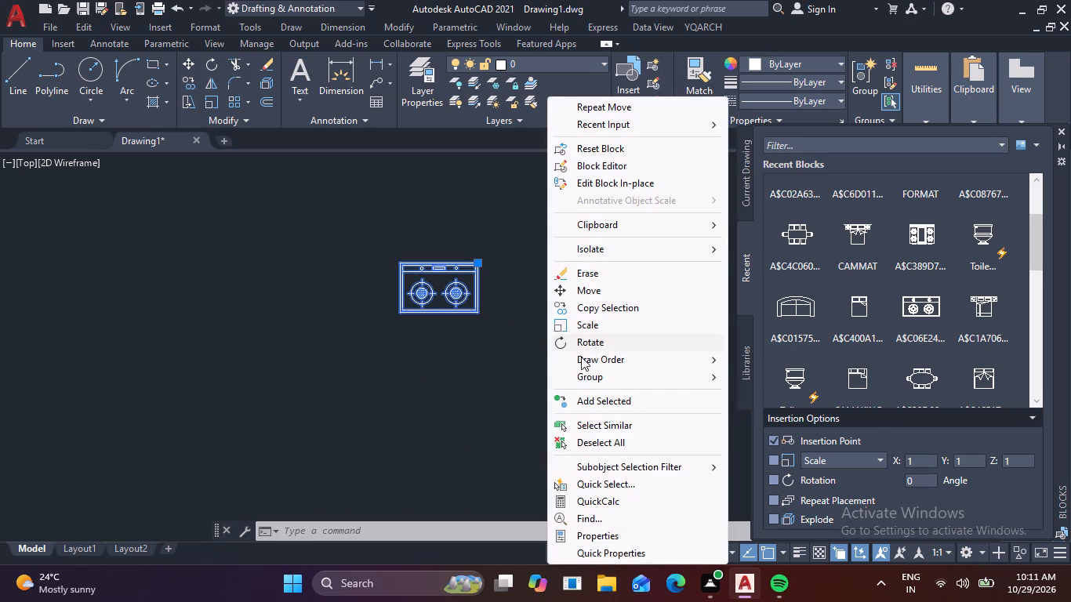
left_click(587, 345)
left_click(471, 355)
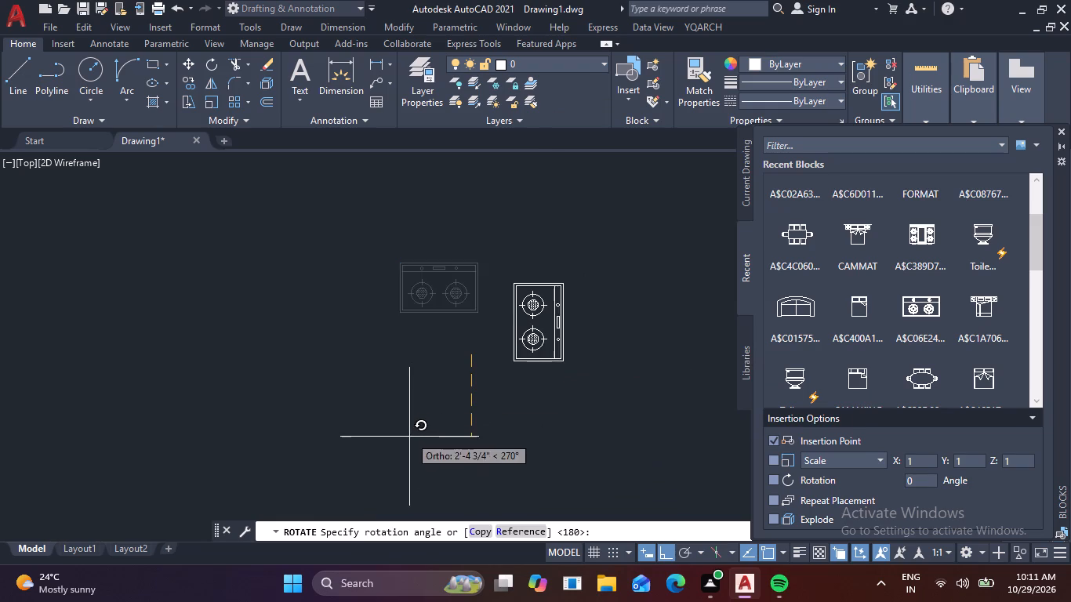
left_click(409, 437)
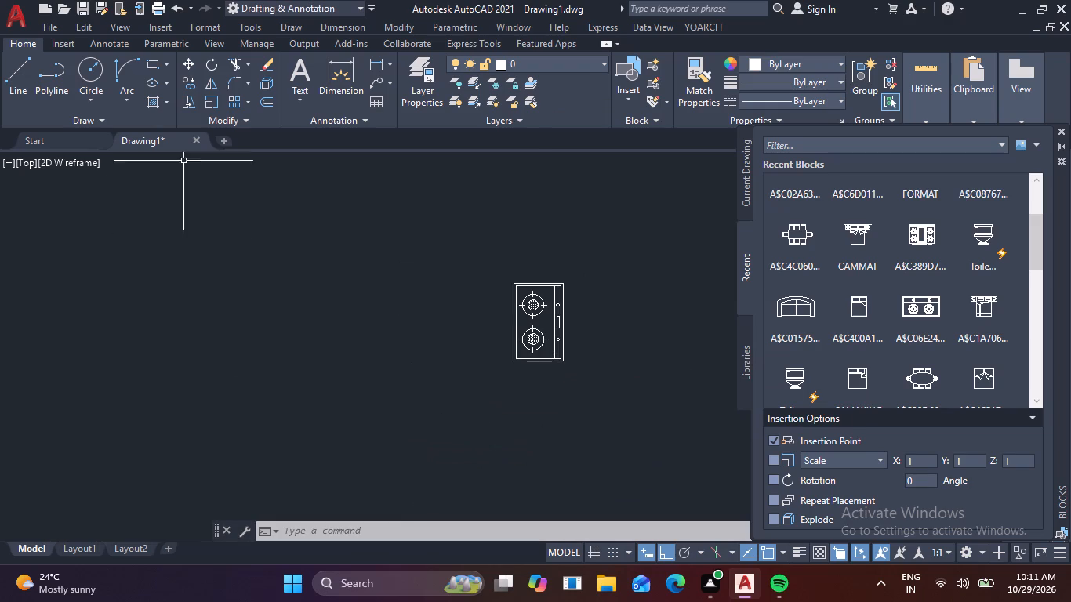
Move the two-burner stove freely, with Ortho off, onto the kitchen's vertical counter, with its long edge's midpoint just inside the outer wall.
left_click(452, 229)
left_click(623, 394)
right_click(623, 394)
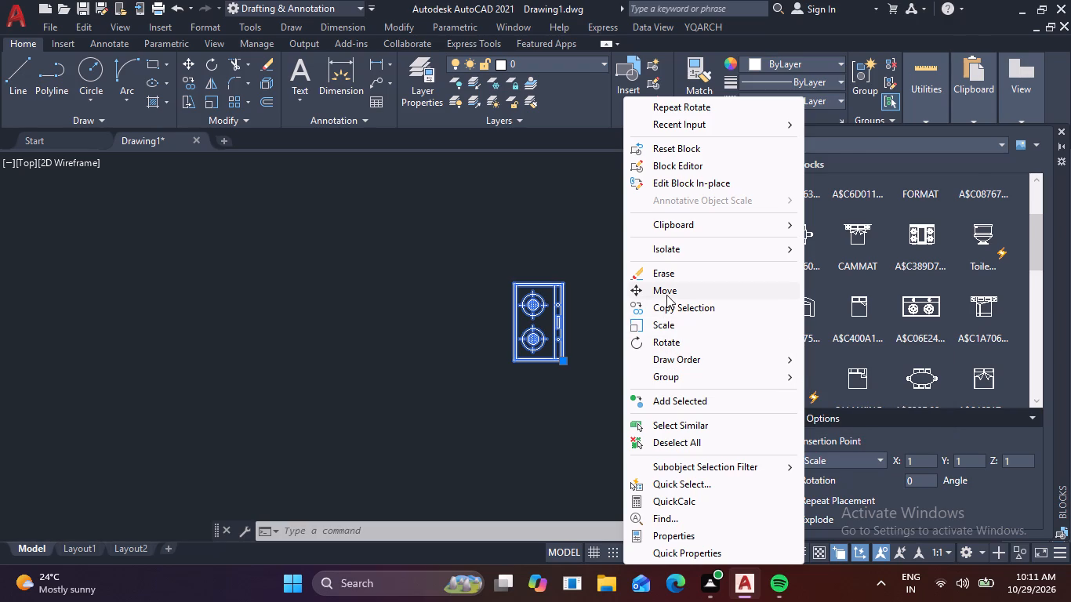
left_click(666, 295)
scroll(517, 325, "up", 2)
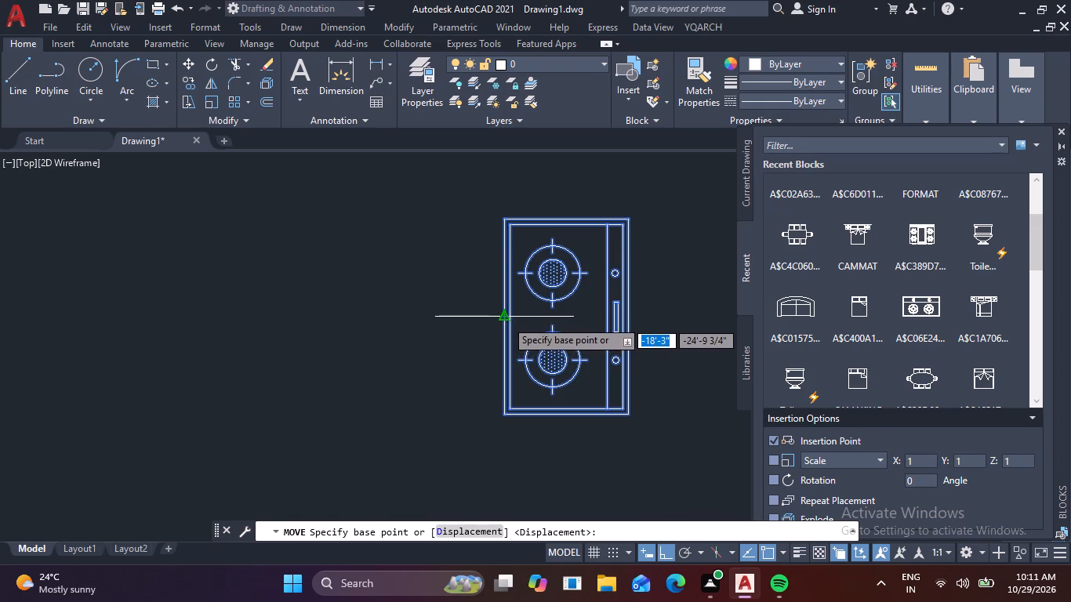
left_click(506, 318)
scroll(637, 327, "down", 2)
middle_click_drag(626, 344, 433, 404)
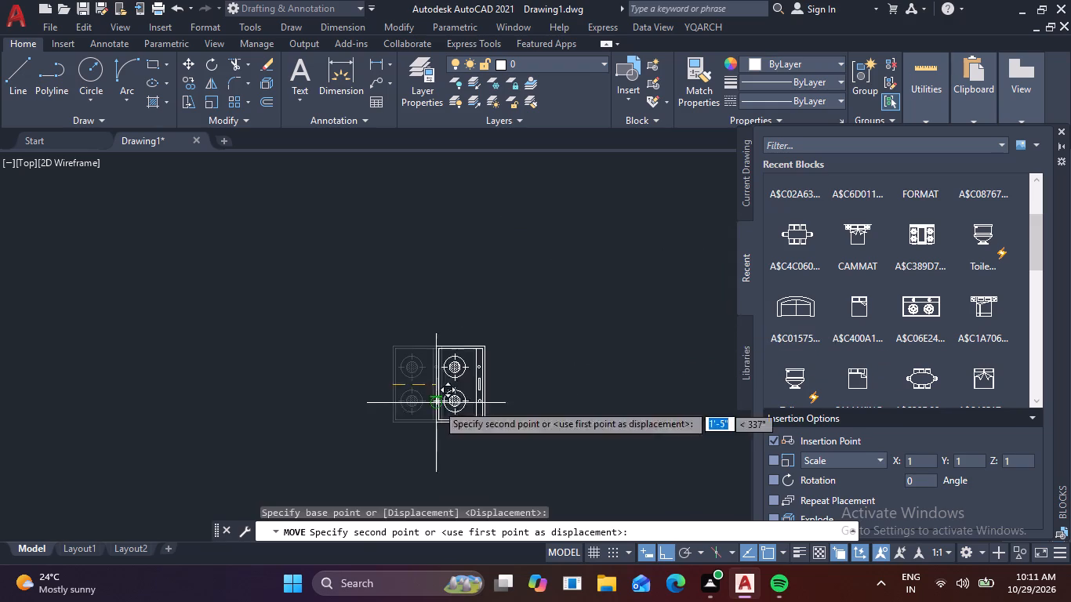
left_click(670, 552)
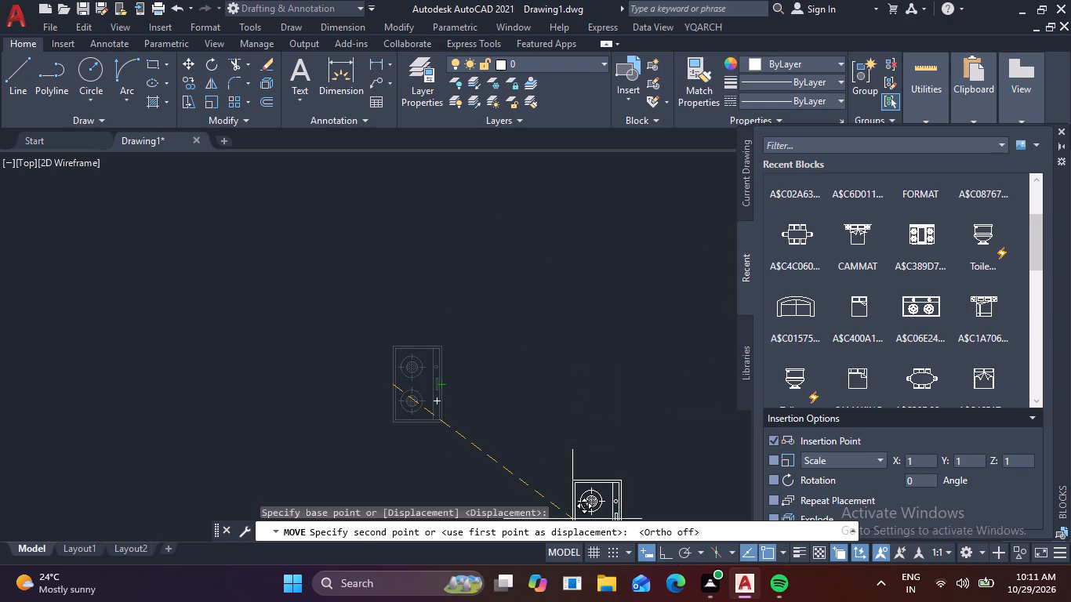
scroll(627, 460, "down", 2)
middle_click_drag(587, 437, 262, 324)
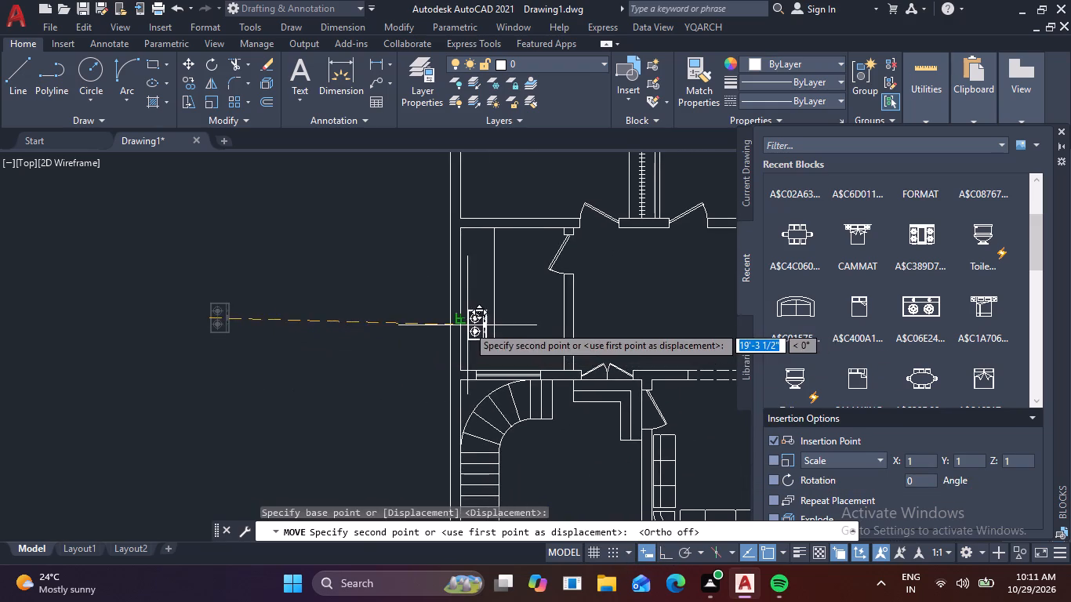
scroll(467, 325, "up", 2)
middle_click_drag(442, 250, 366, 353)
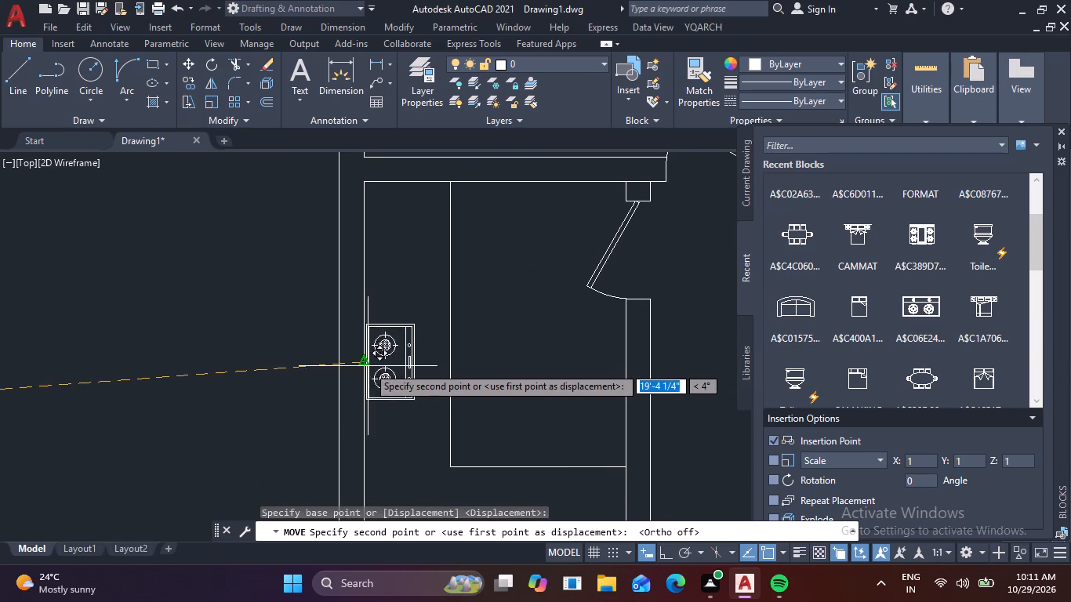
scroll(372, 388, "up", 2)
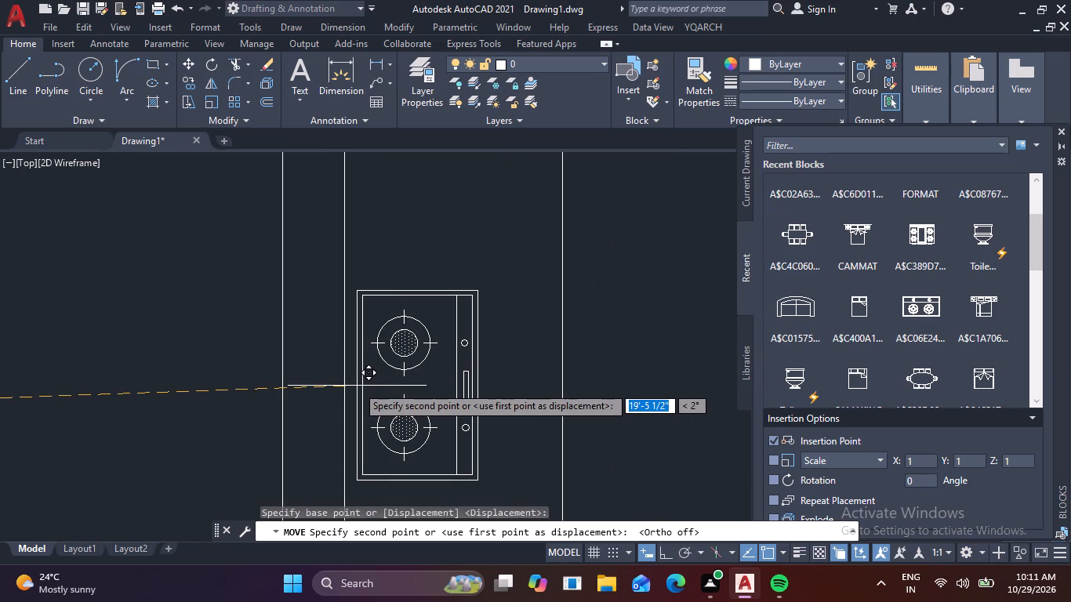
left_click(353, 387)
Scale up the stove block about the midpoint of its wall-side edge until it nearly spans the counter's depth.
left_click_drag(517, 449, 507, 448)
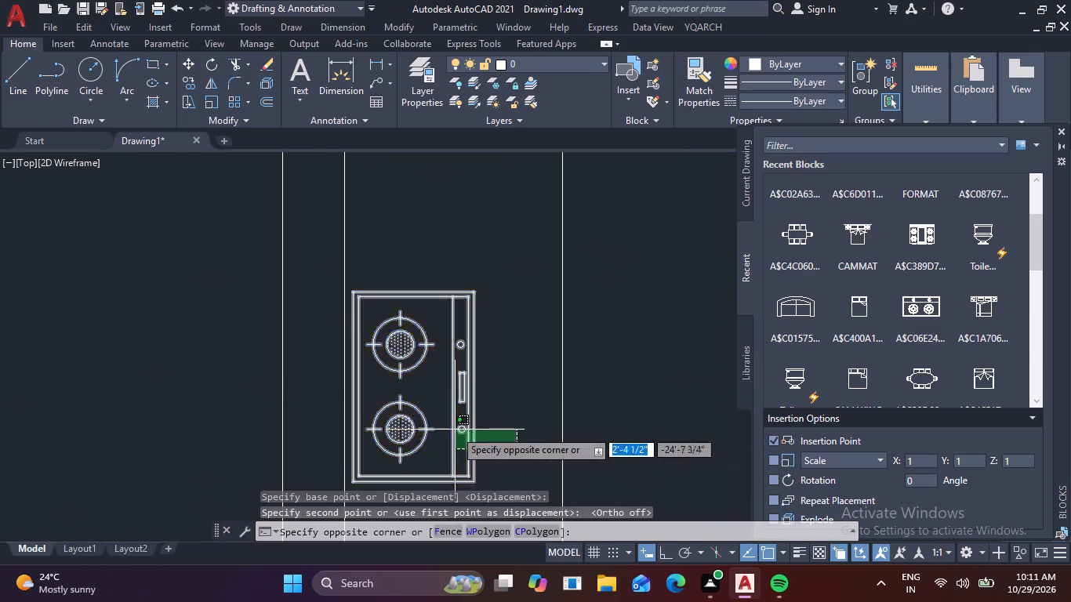
left_click(455, 430)
right_click(453, 429)
left_click(498, 327)
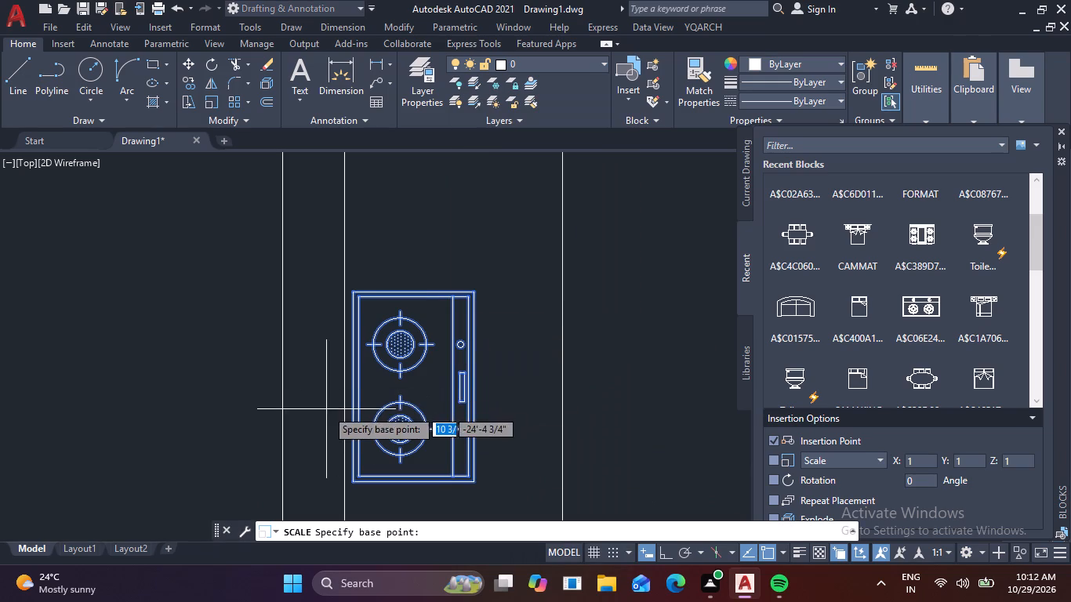
left_click(350, 388)
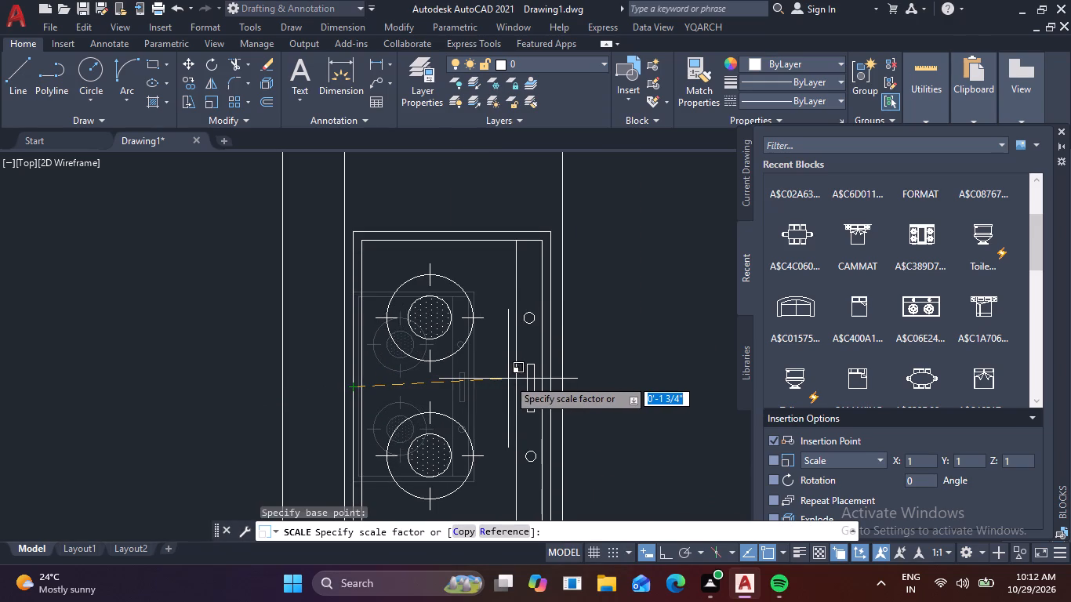
left_click(505, 379)
Draw a rectangle about 3'-6 3/4" by 1'-11" on the horizontal kitchen counter above the window as the sink outline.
scroll(496, 382, "down", 3)
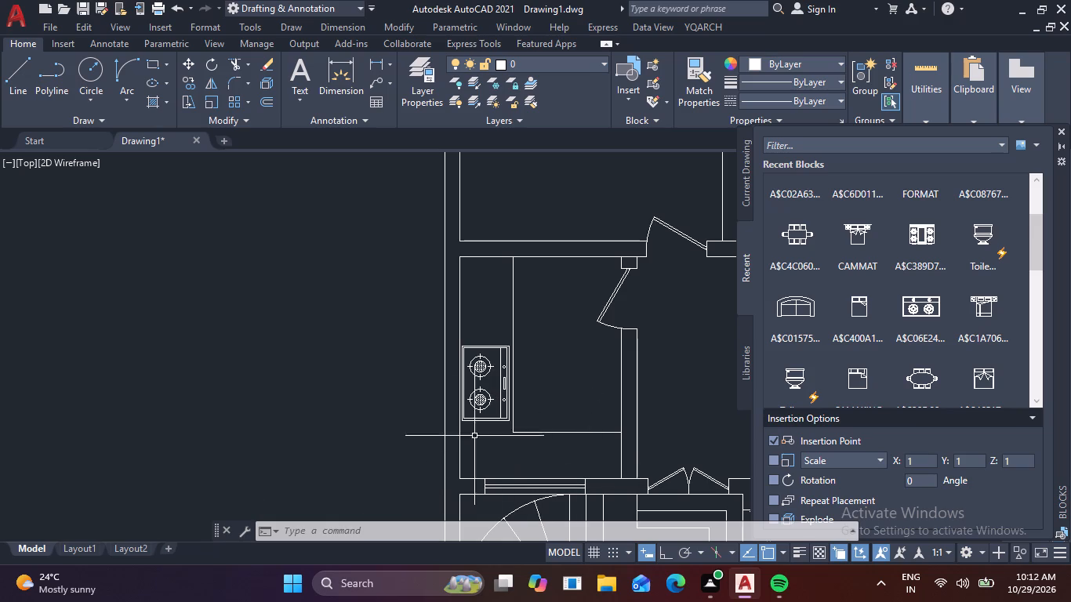
left_click(145, 67)
middle_click_drag(488, 434, 322, 310)
scroll(350, 316, "up", 2)
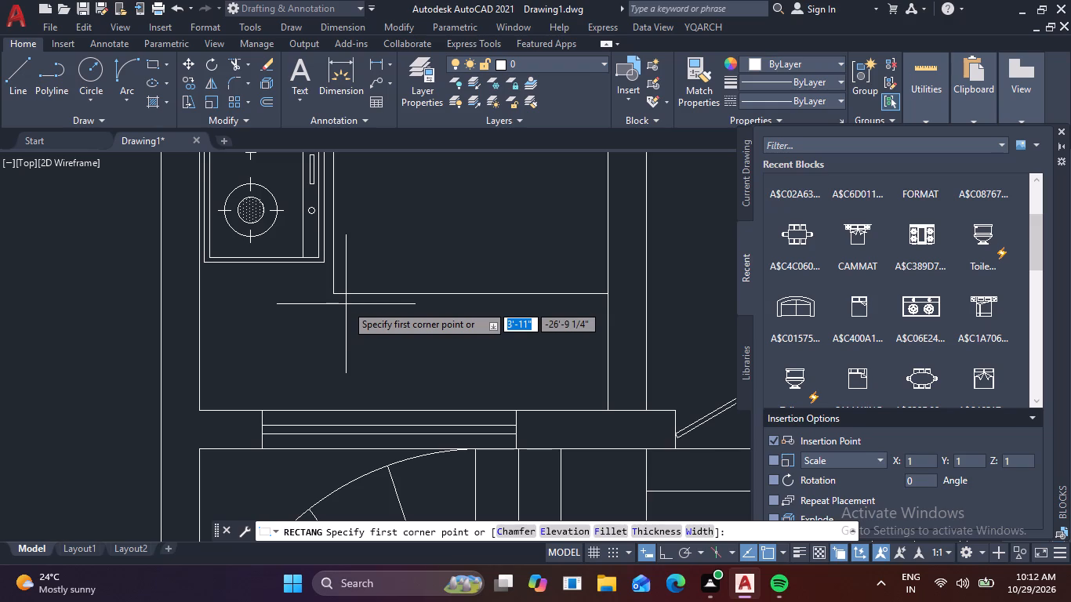
left_click(346, 304)
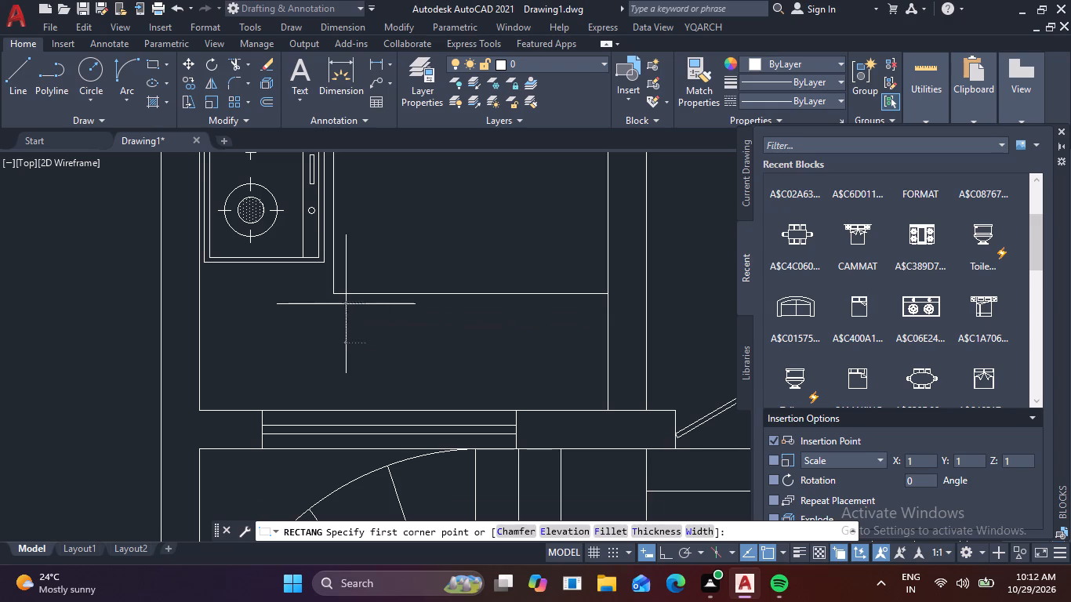
left_click(528, 402)
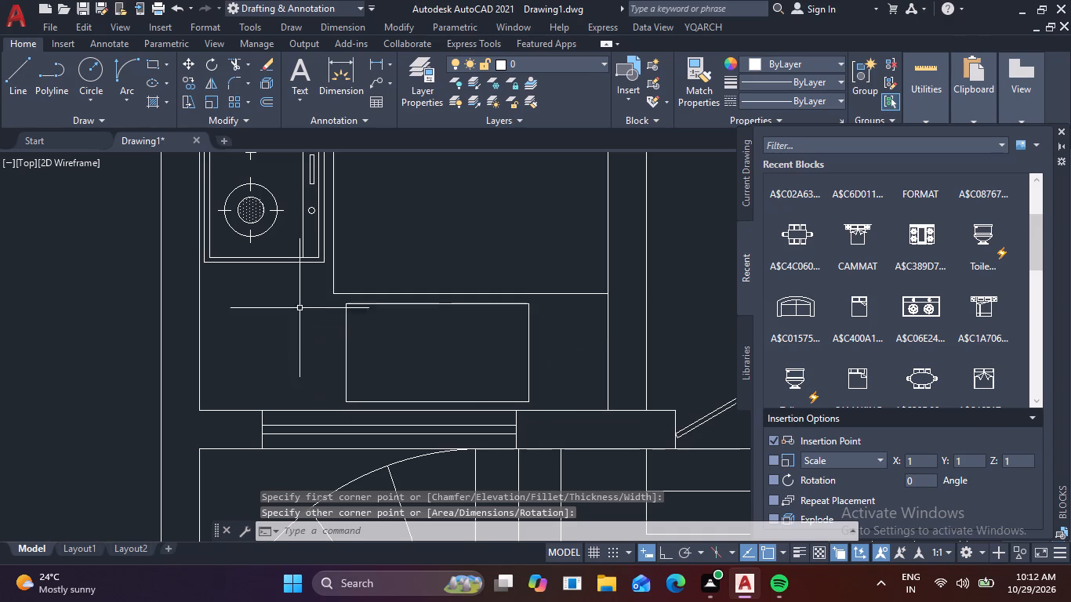
Draw the smaller basin as a rectangle about 1'-0 3/4" by 1'-4 3/4" inside the left end of the sink outline.
left_click(158, 60)
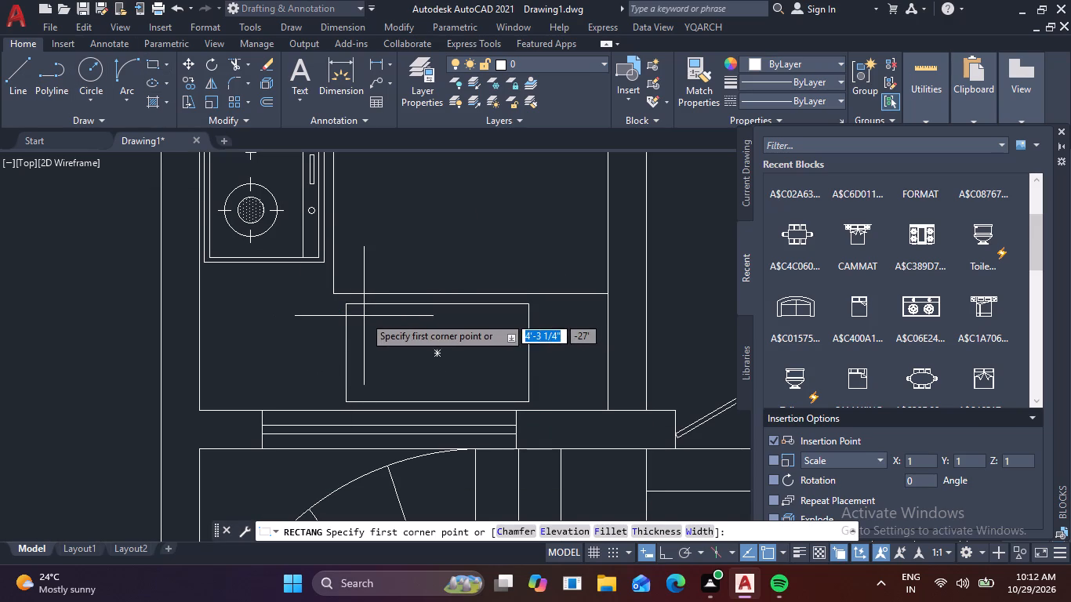
left_click(356, 314)
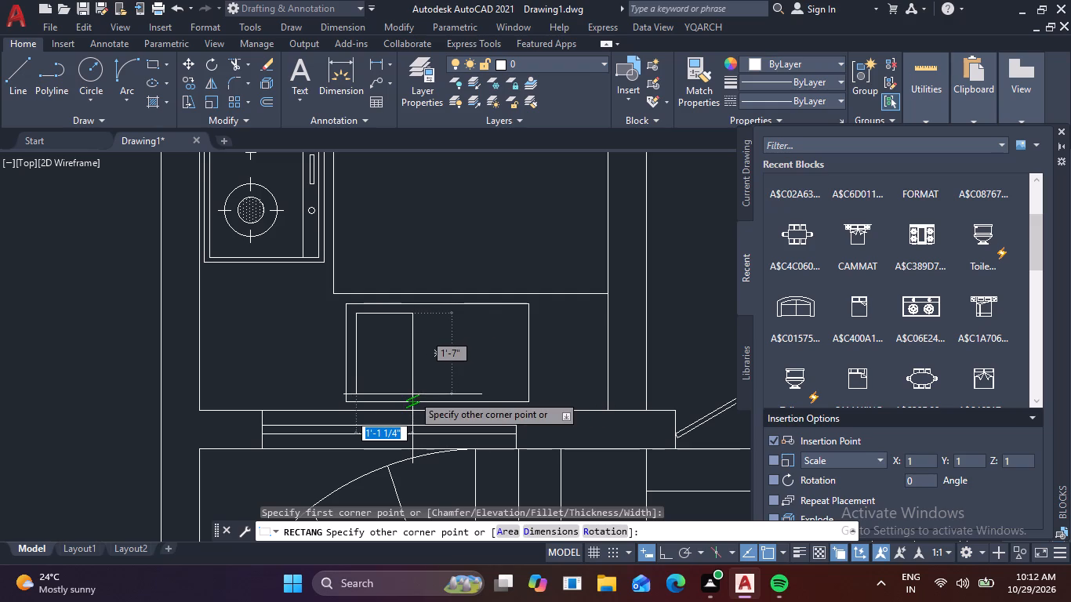
scroll(412, 394, "up", 1)
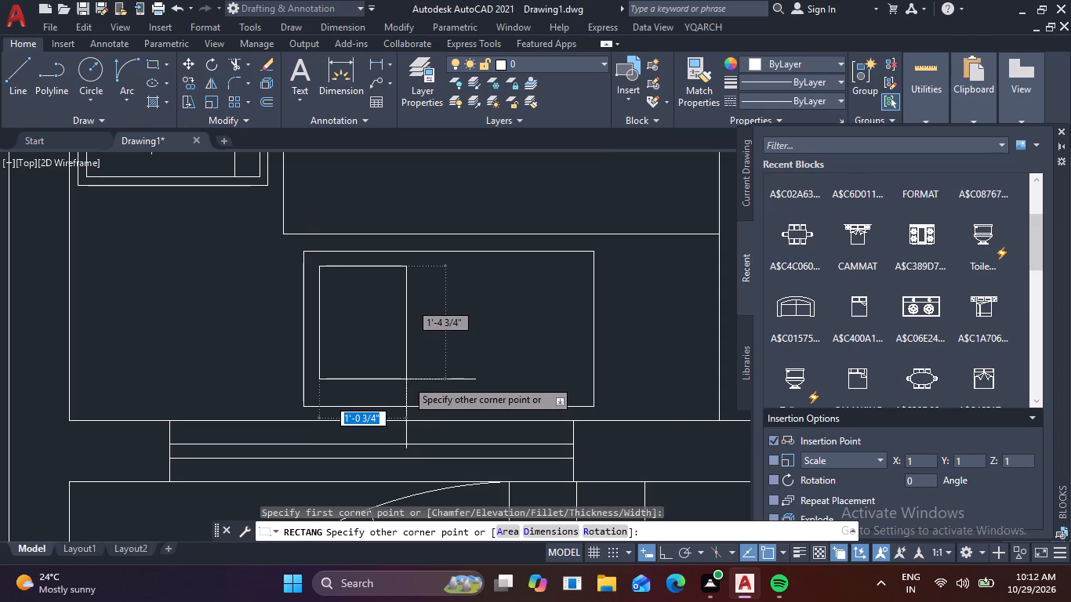
left_click(406, 379)
Draw the larger basin as a rectangle about 1'-11 1/2" by 1'-4 3/4" beside the small one, aligned with its top and bottom edges.
left_click(152, 69)
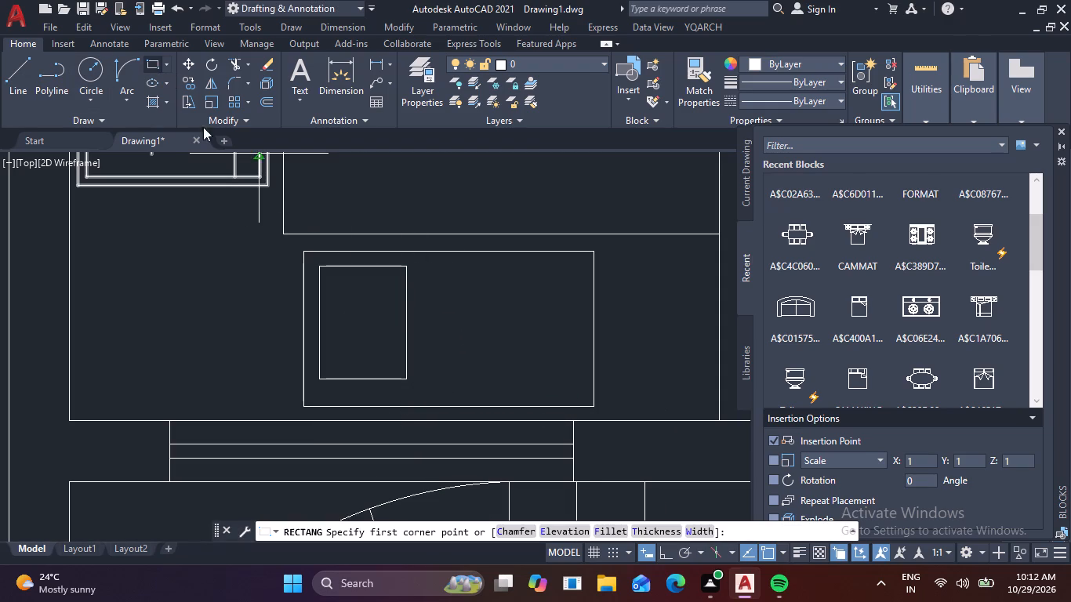
left_click(420, 267)
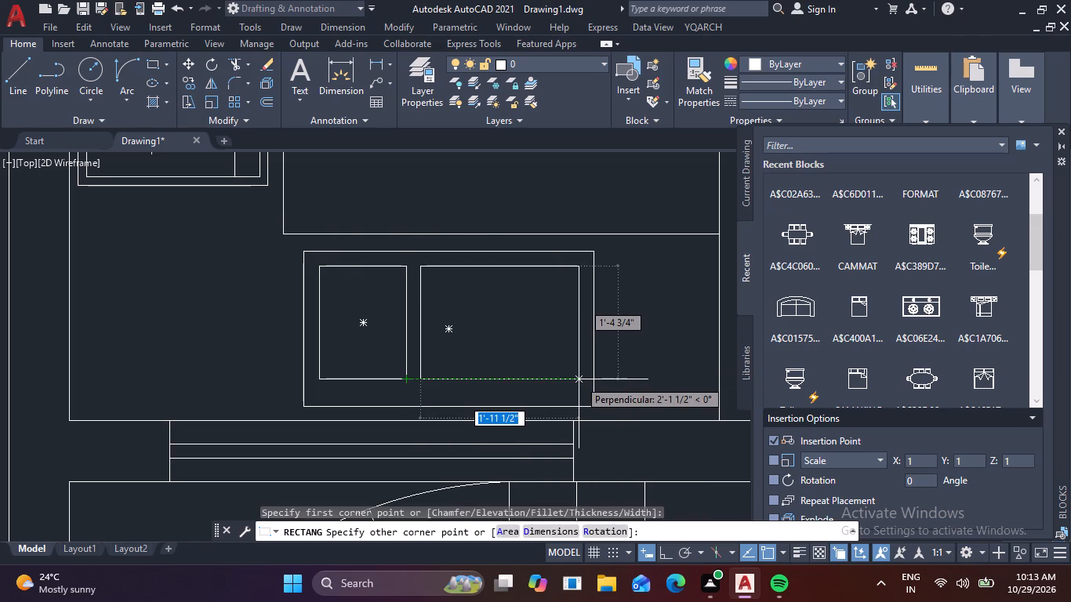
left_click(579, 379)
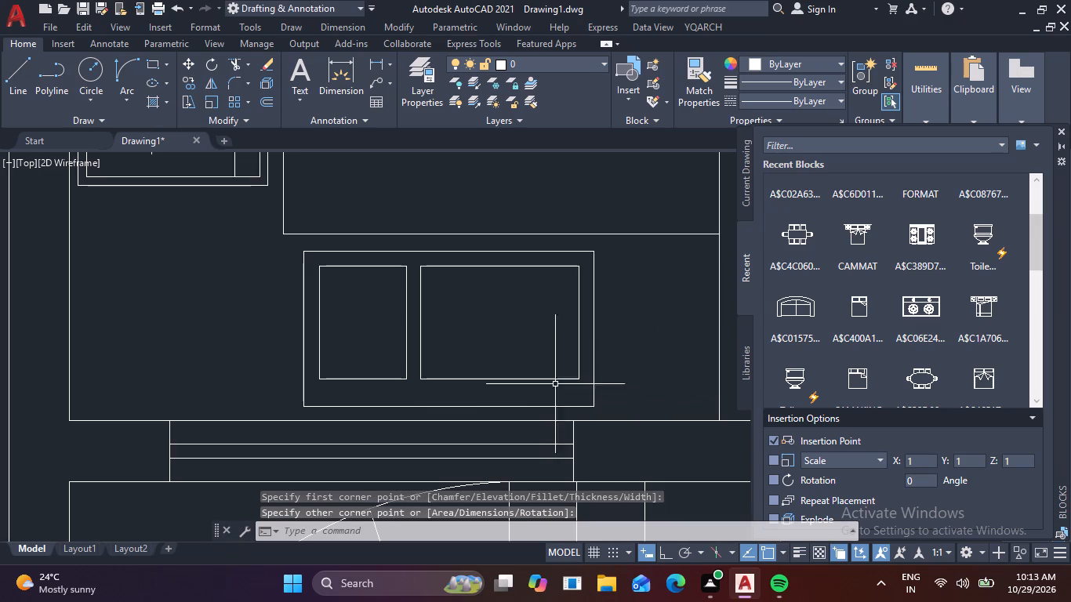
Draw a horizontal line across the full width of the sink outline, just below the two basins.
left_click(13, 78)
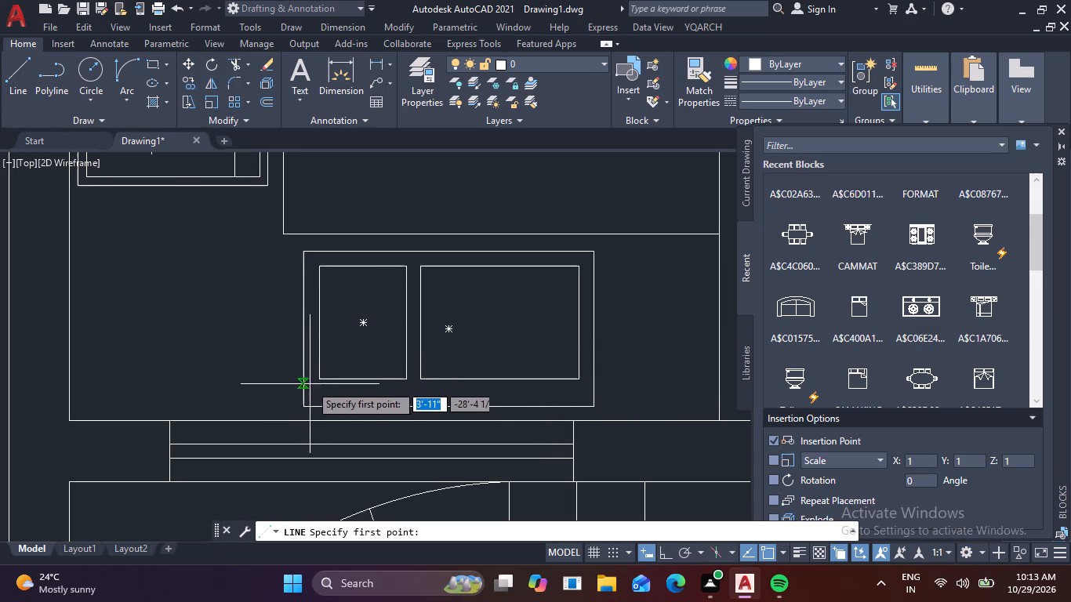
left_click(304, 386)
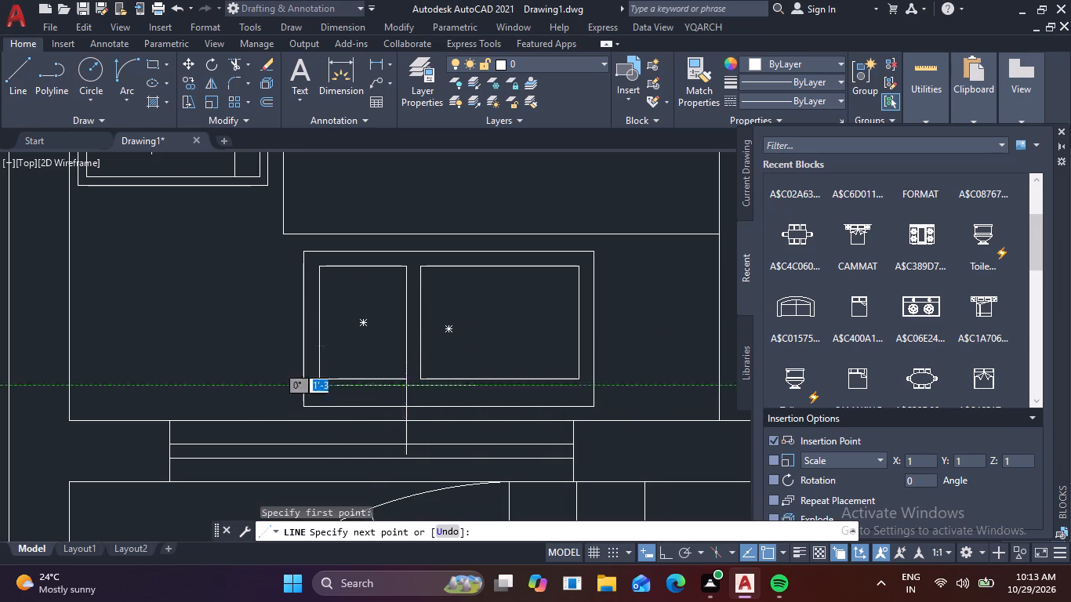
left_click(594, 382)
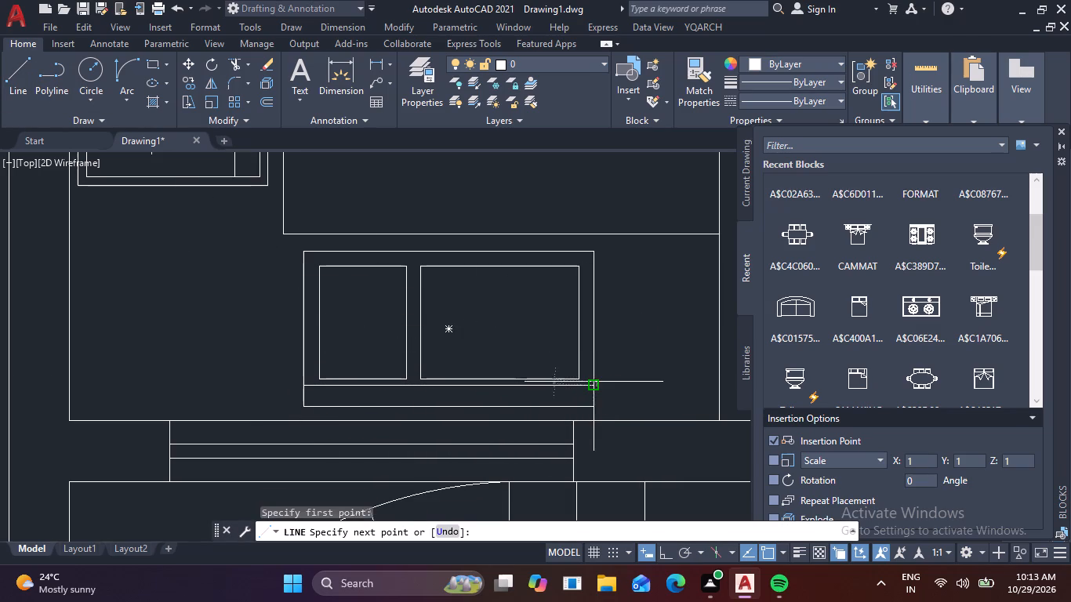
right_click(594, 382)
left_click(644, 224)
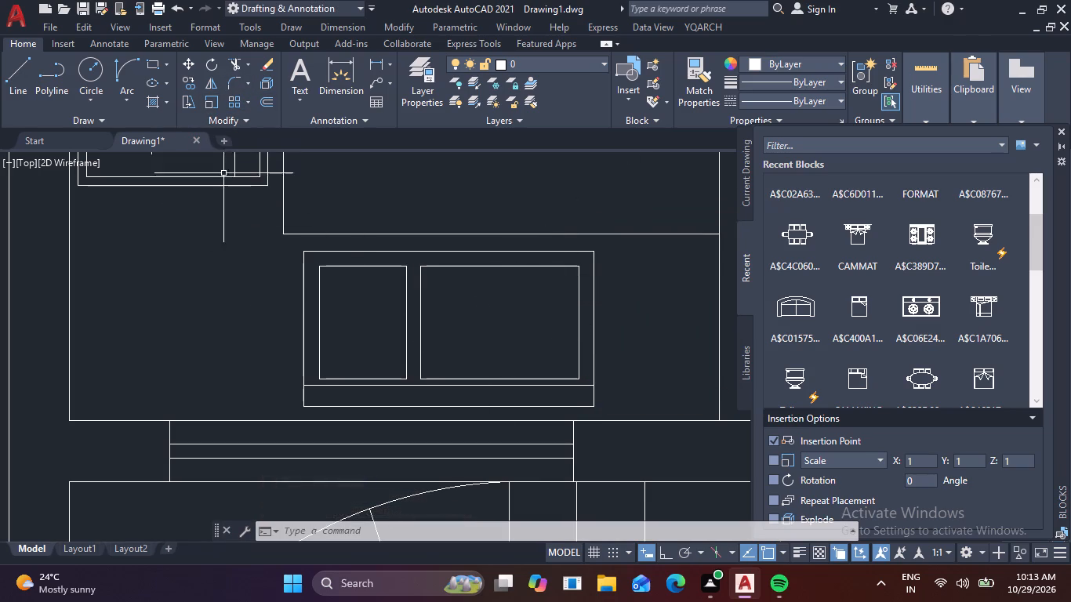
Fillet all four corners of the outer sink rectangle with a 1" radius, using the Multiple option.
type("f")
key("space")
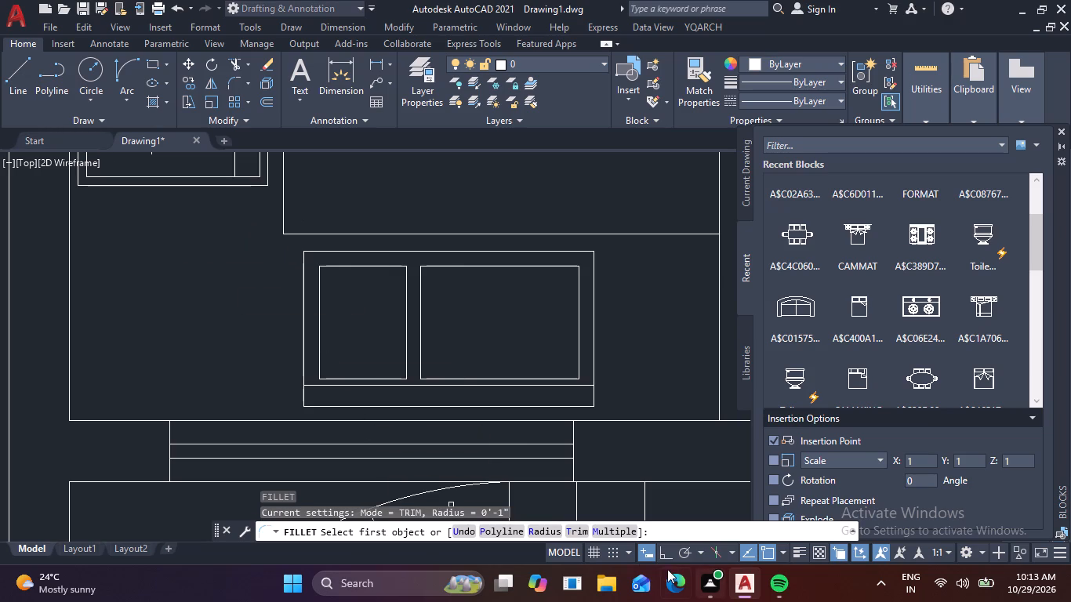
left_click(625, 530)
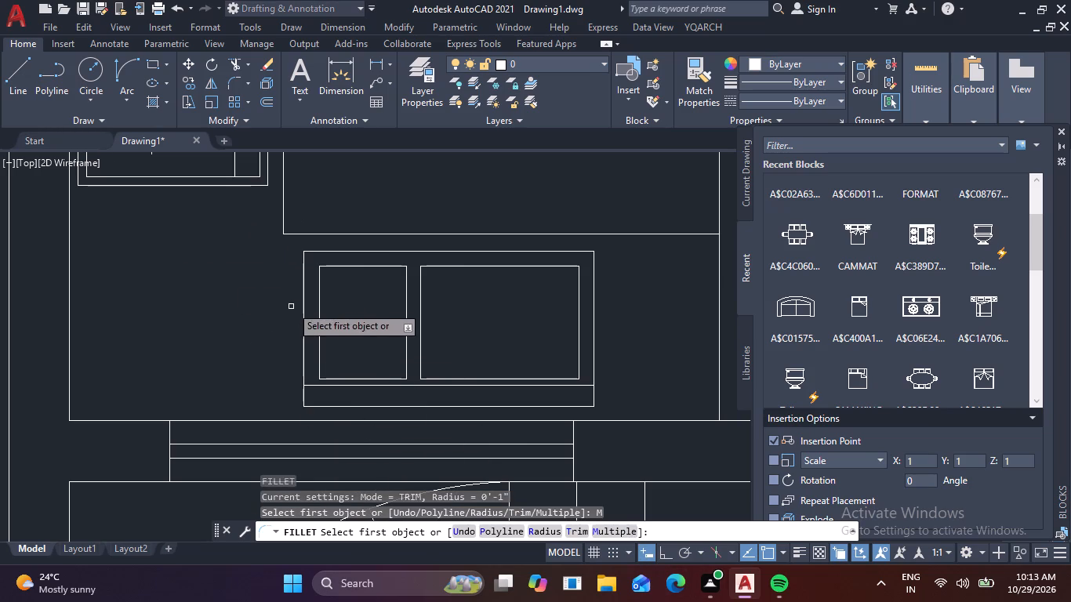
left_click(302, 288)
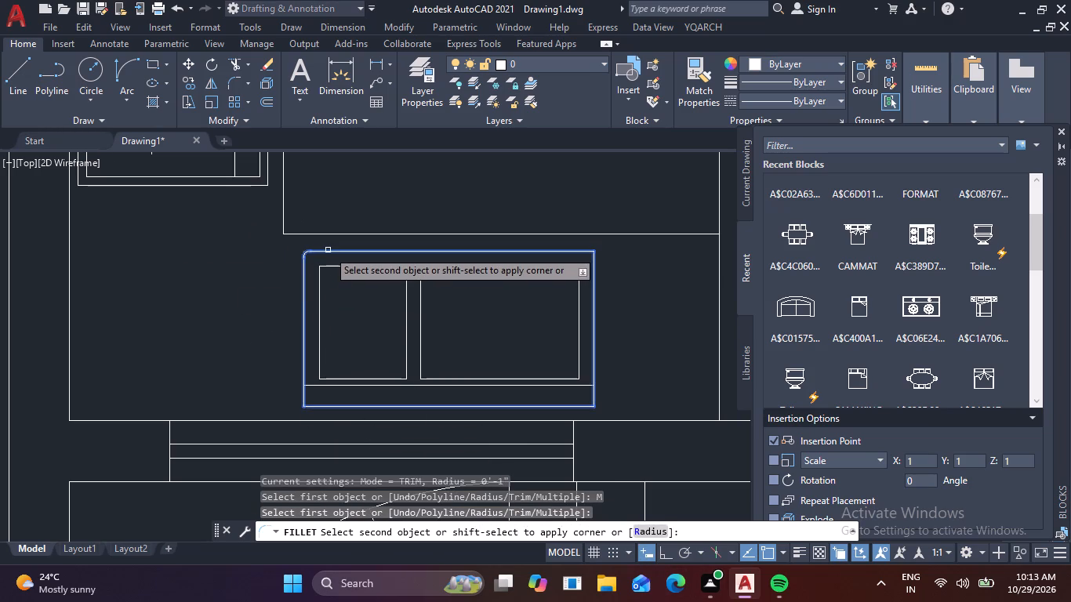
left_click(328, 250)
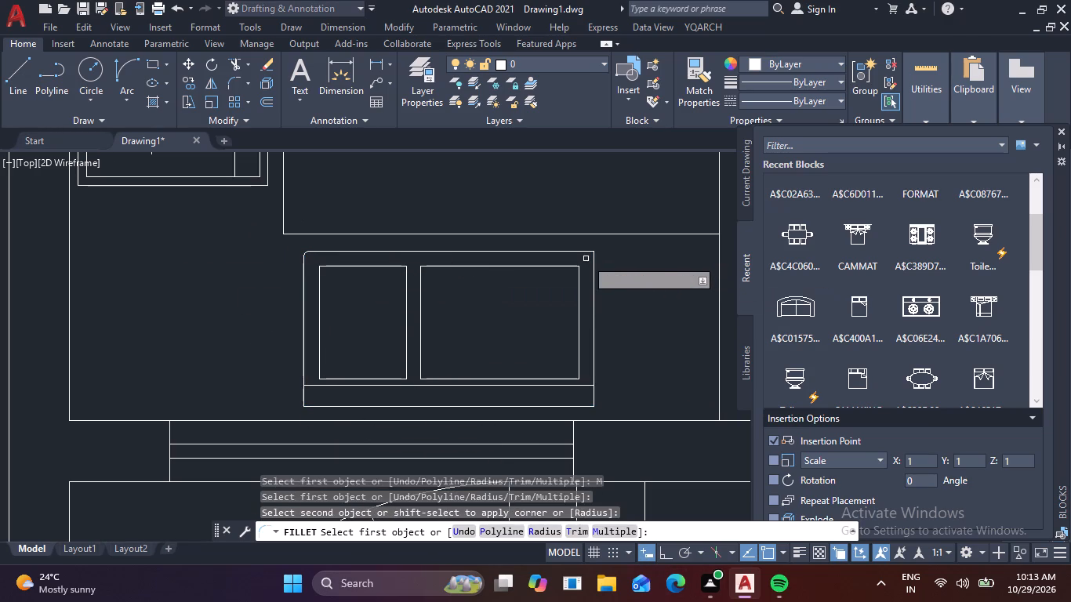
left_click(589, 250)
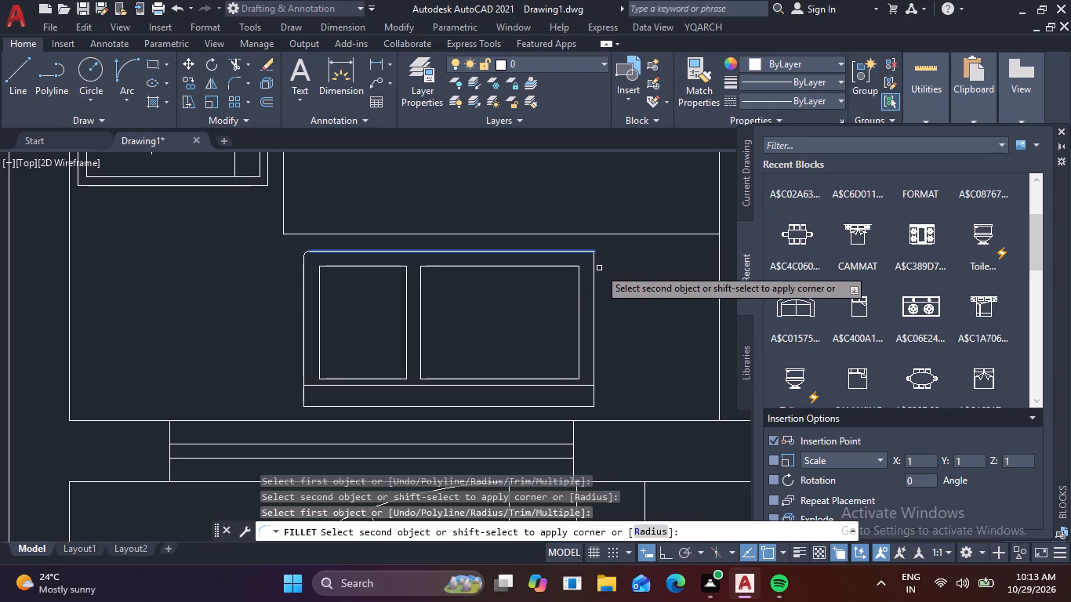
left_click(593, 271)
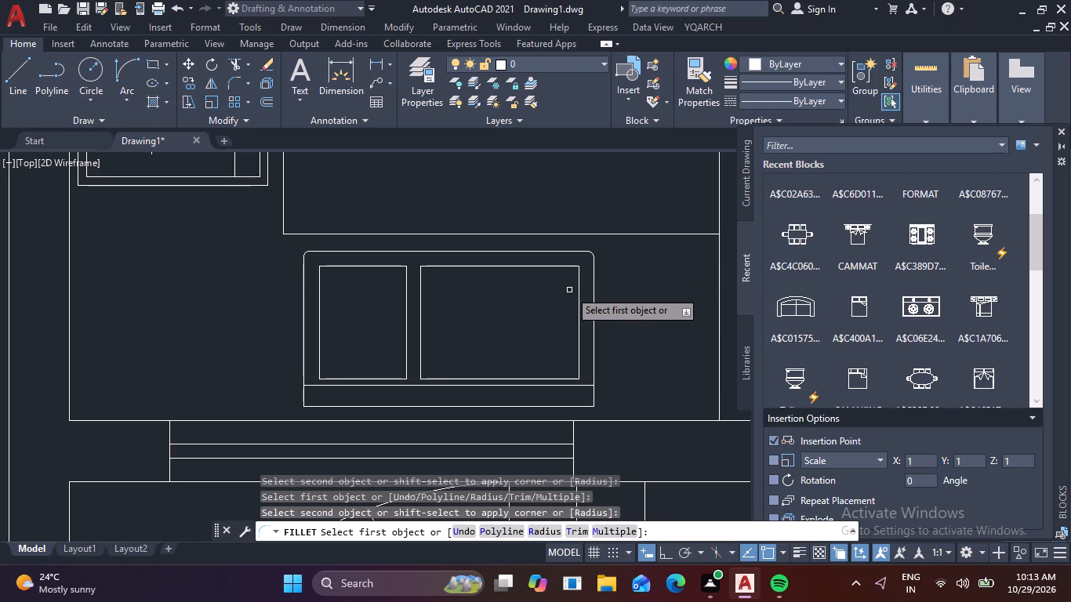
left_click(594, 396)
left_click(579, 410)
left_click(578, 406)
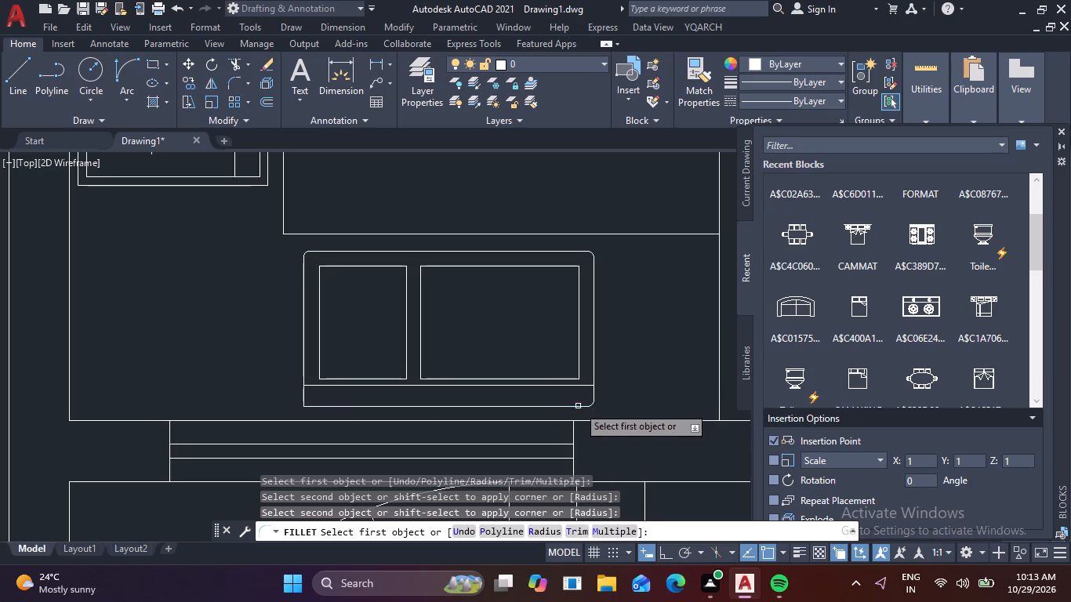
left_click(303, 396)
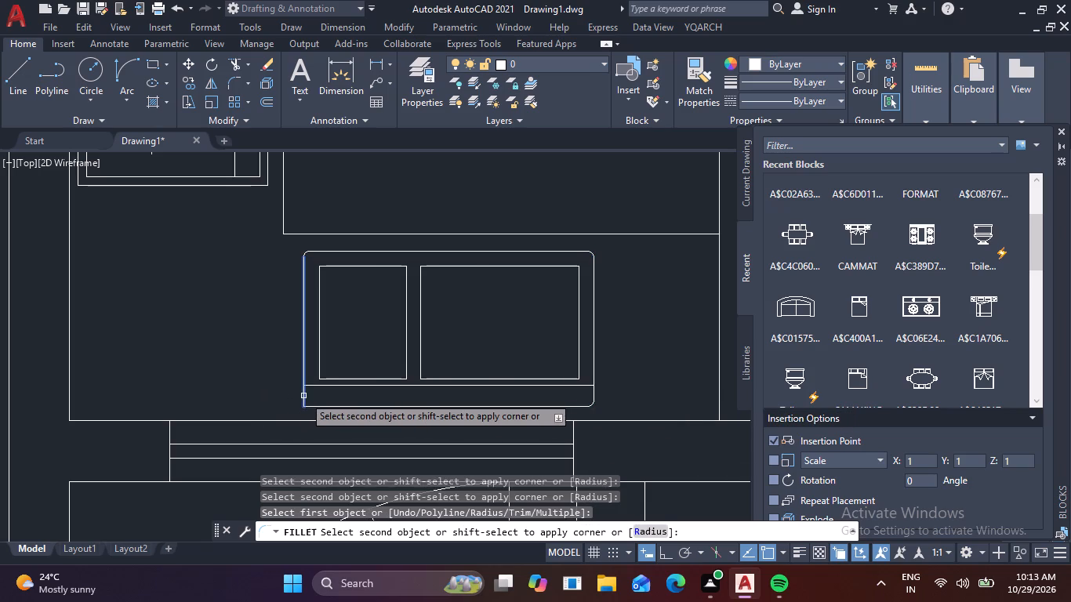
left_click(316, 407)
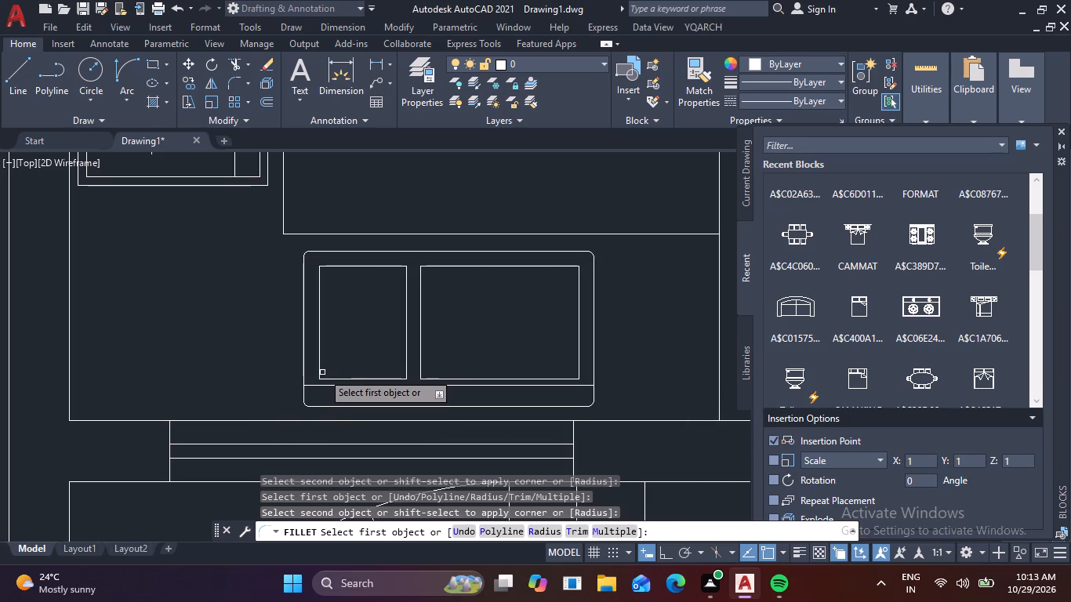
Fillet all four corners of the smaller sink basin with the 1" radius.
left_click(321, 372)
left_click(329, 379)
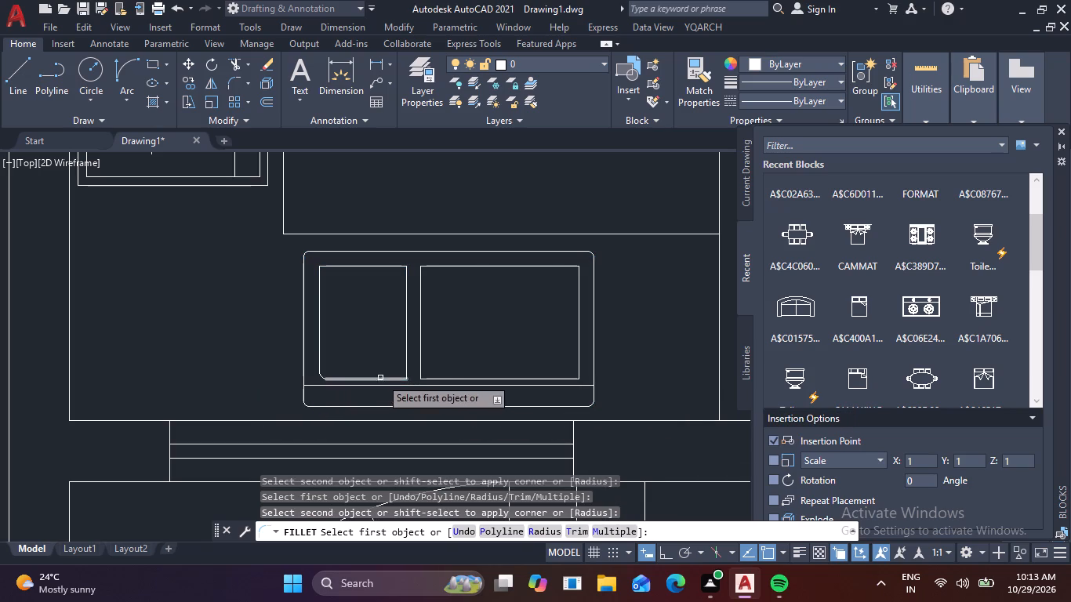
left_click(406, 370)
left_click(398, 380)
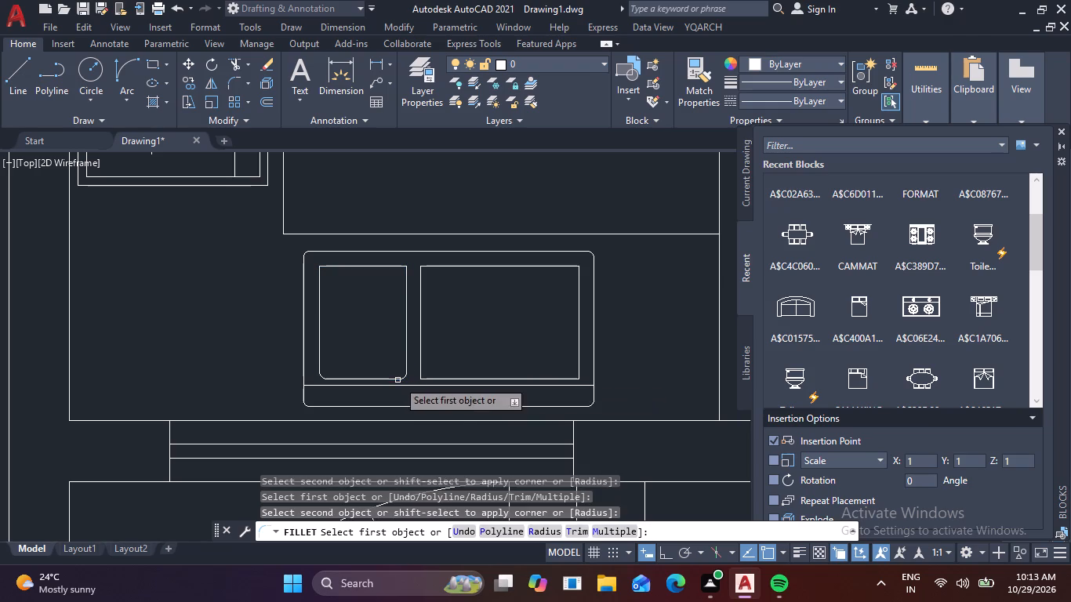
left_click(408, 285)
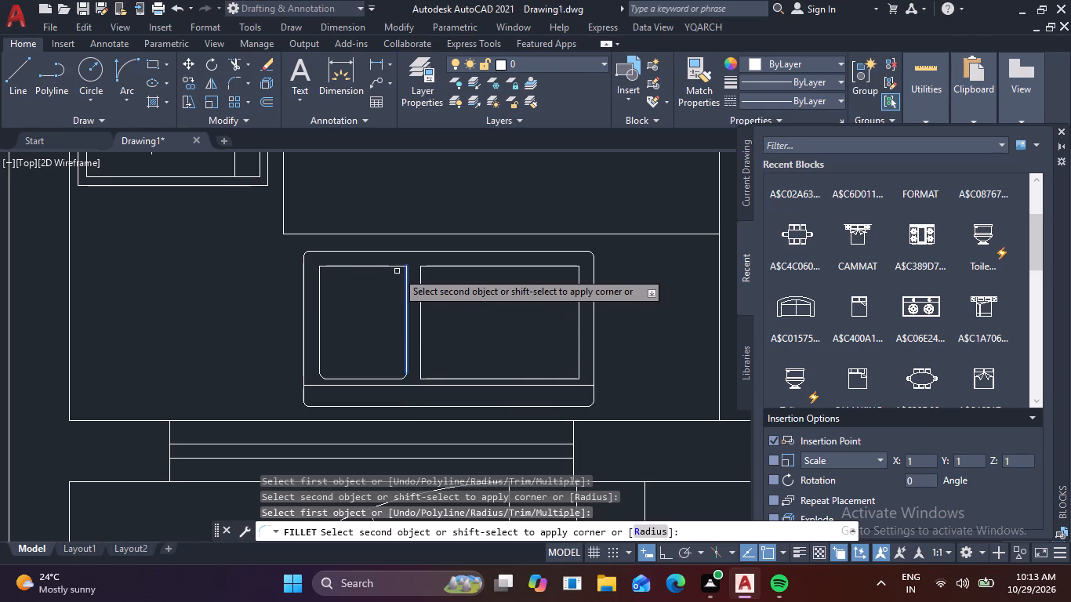
left_click(396, 269)
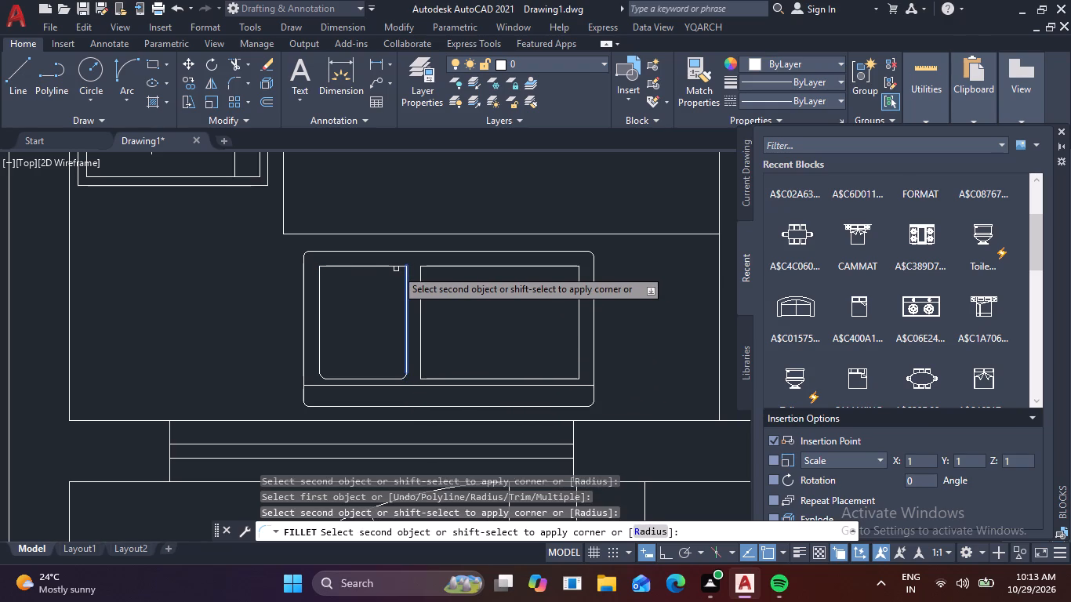
left_click(396, 267)
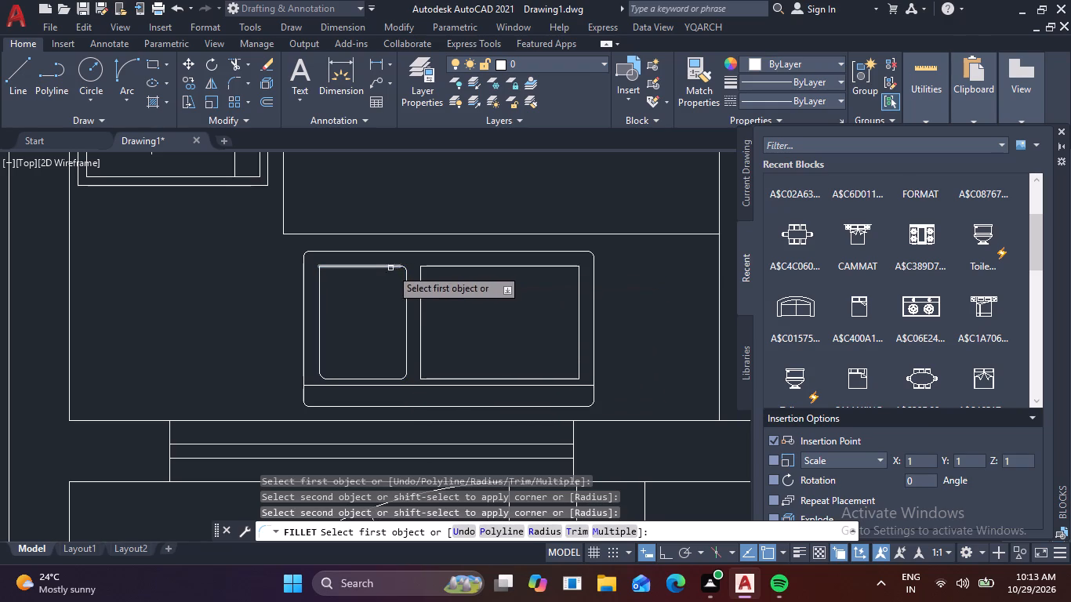
left_click(338, 267)
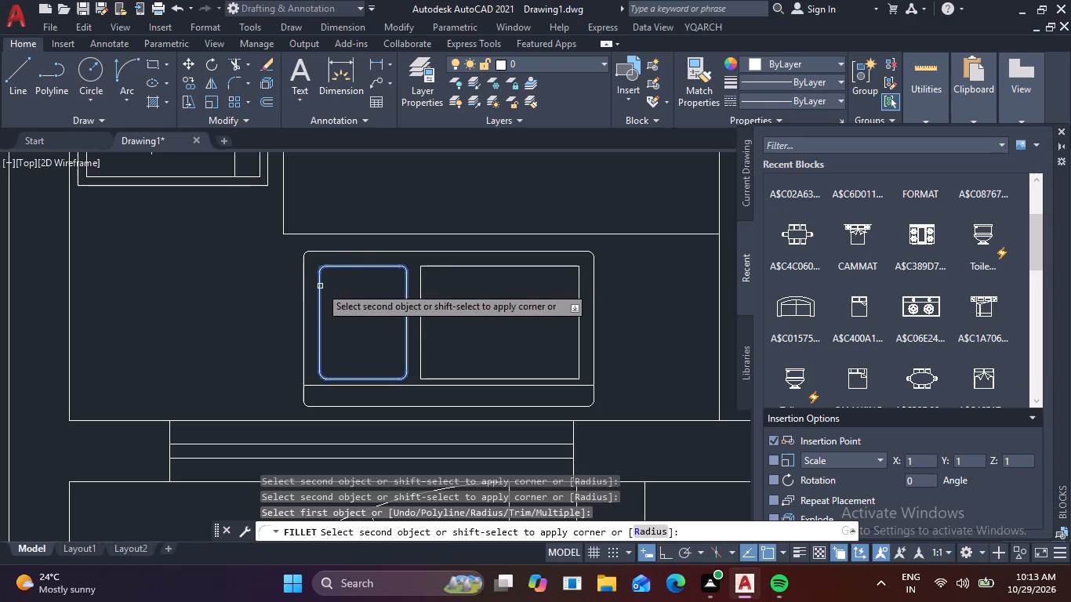
left_click(320, 286)
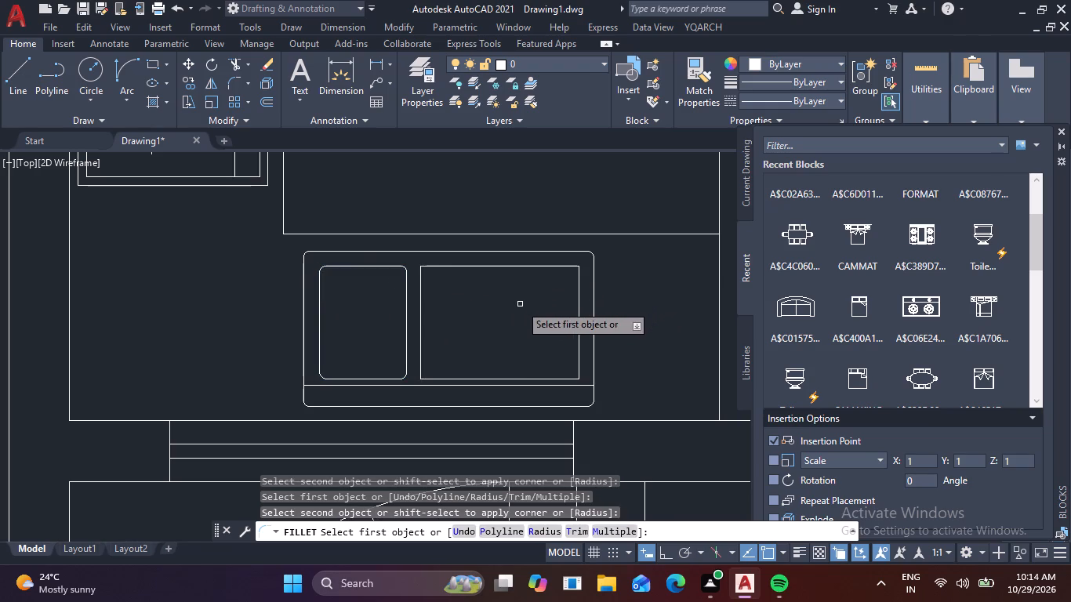
key("Escape")
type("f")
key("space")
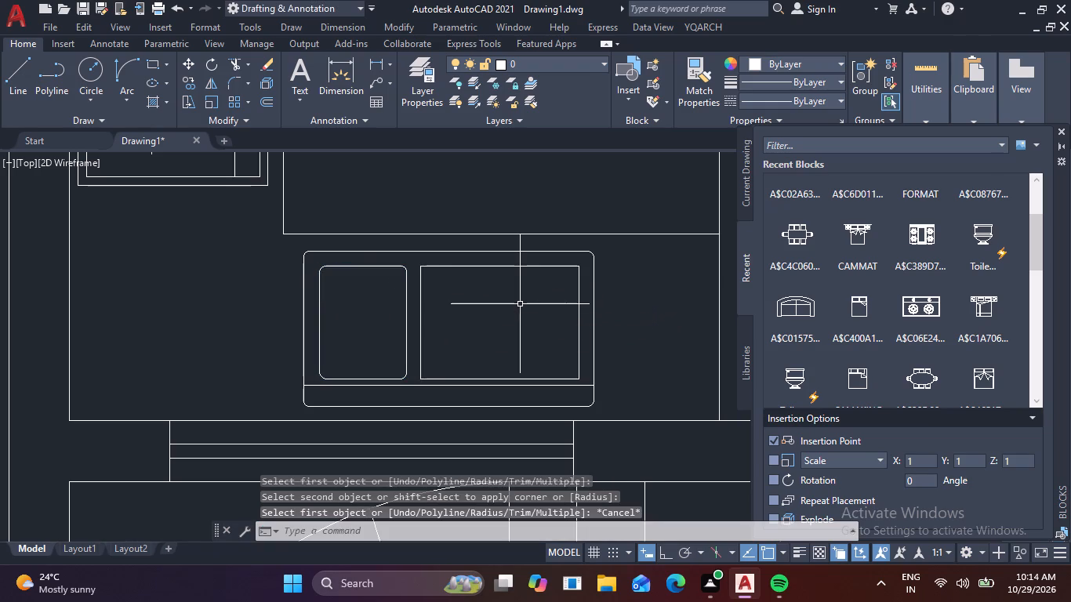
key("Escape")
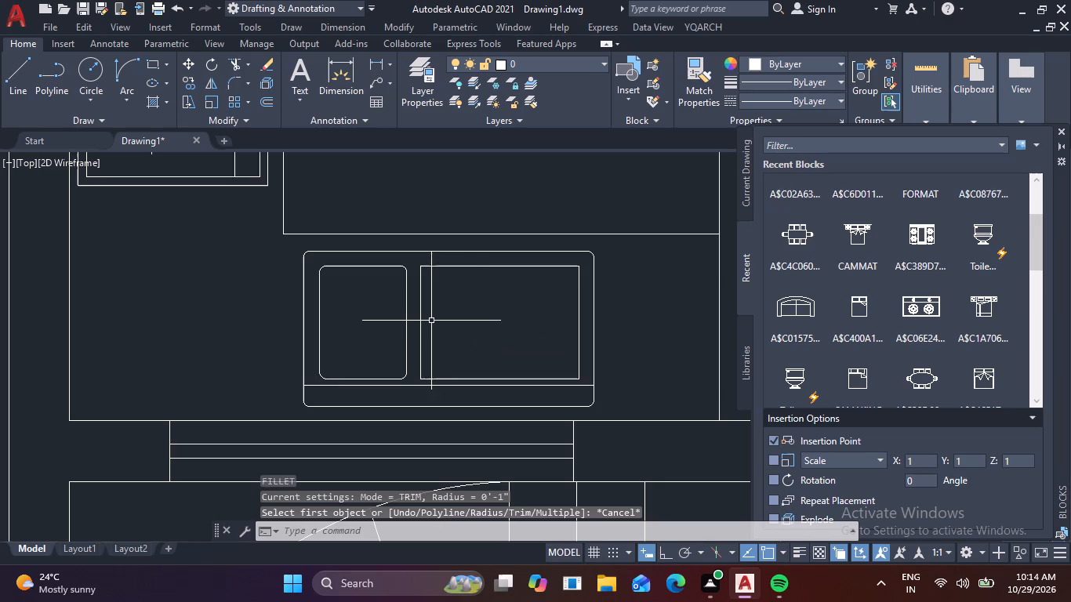
Stretch the larger basin's left edge about 1 1/4" horizontally toward the smaller basin, with Ortho on.
left_click(422, 314)
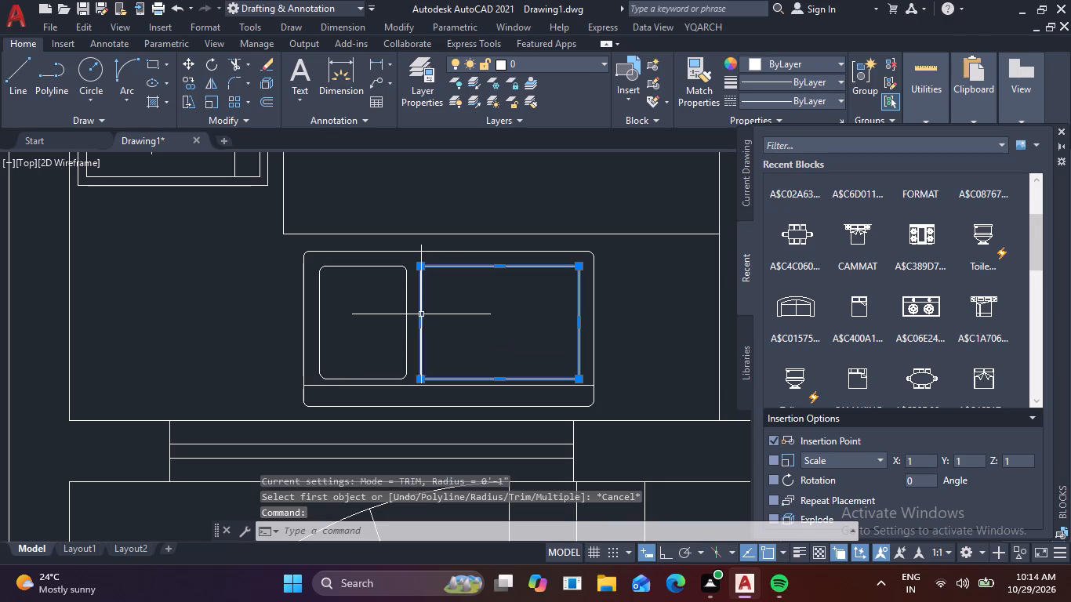
left_click(421, 322)
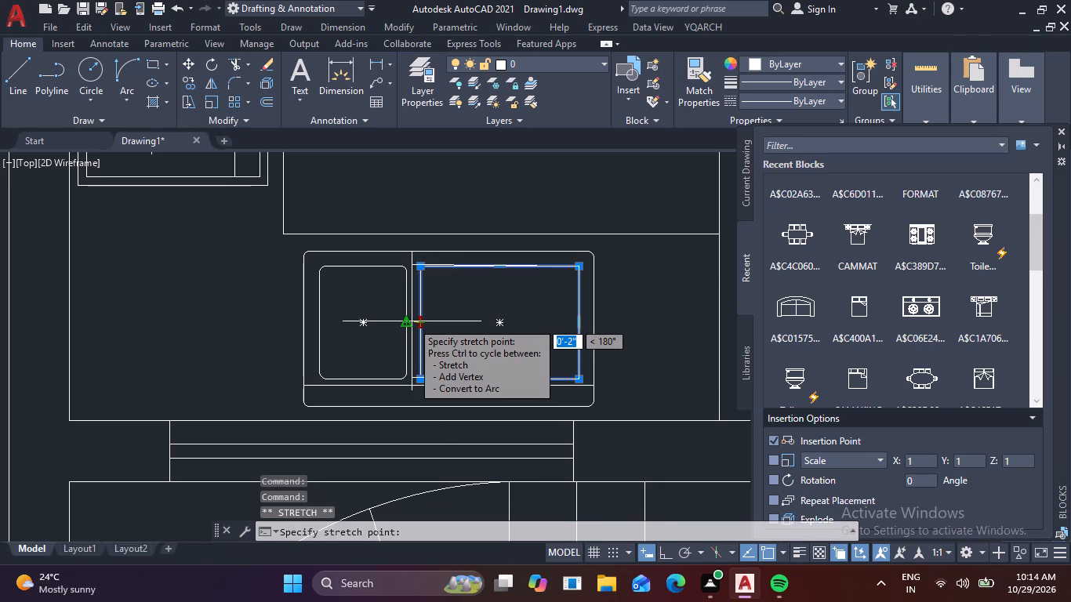
scroll(412, 321, "up", 2)
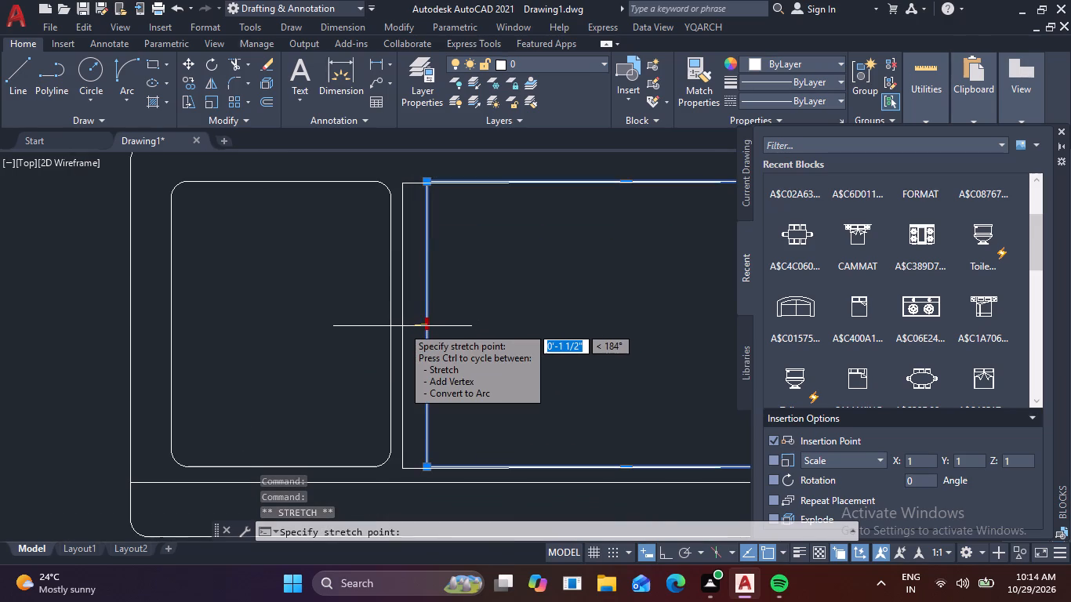
key("F8")
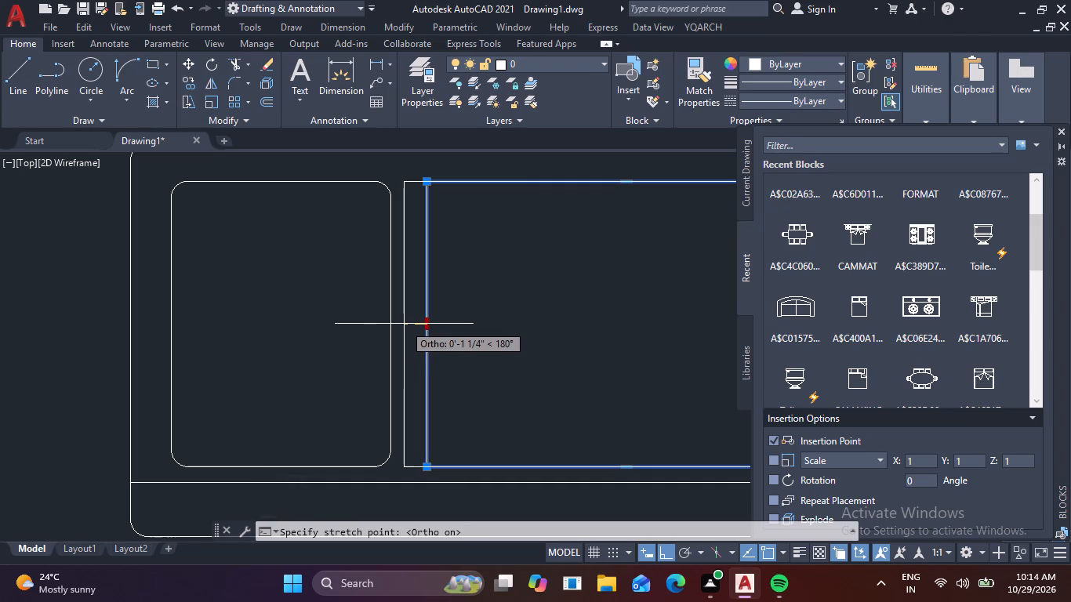
left_click(404, 324)
key("Escape")
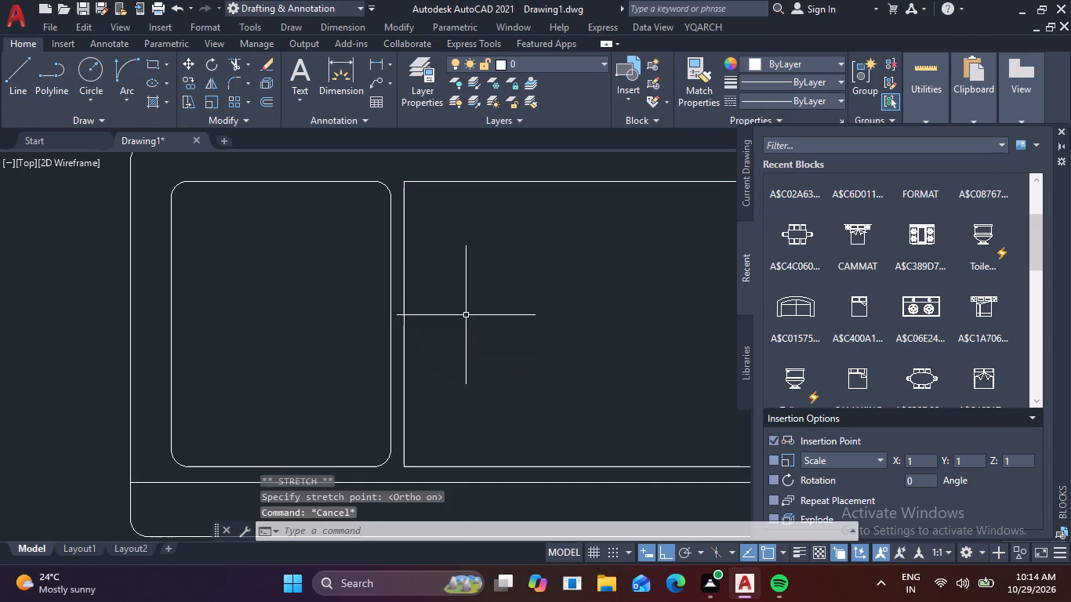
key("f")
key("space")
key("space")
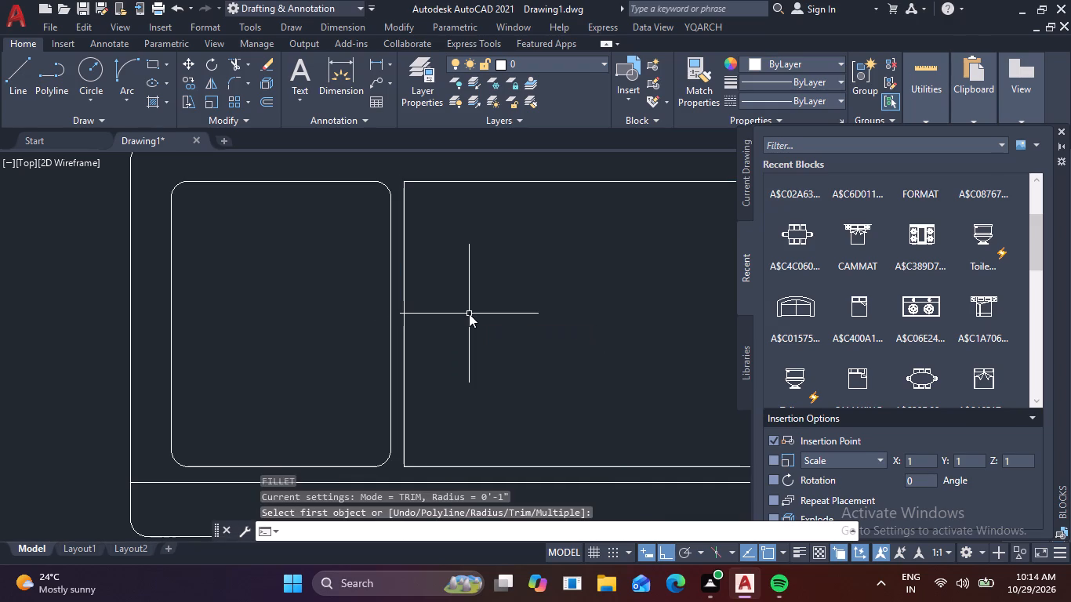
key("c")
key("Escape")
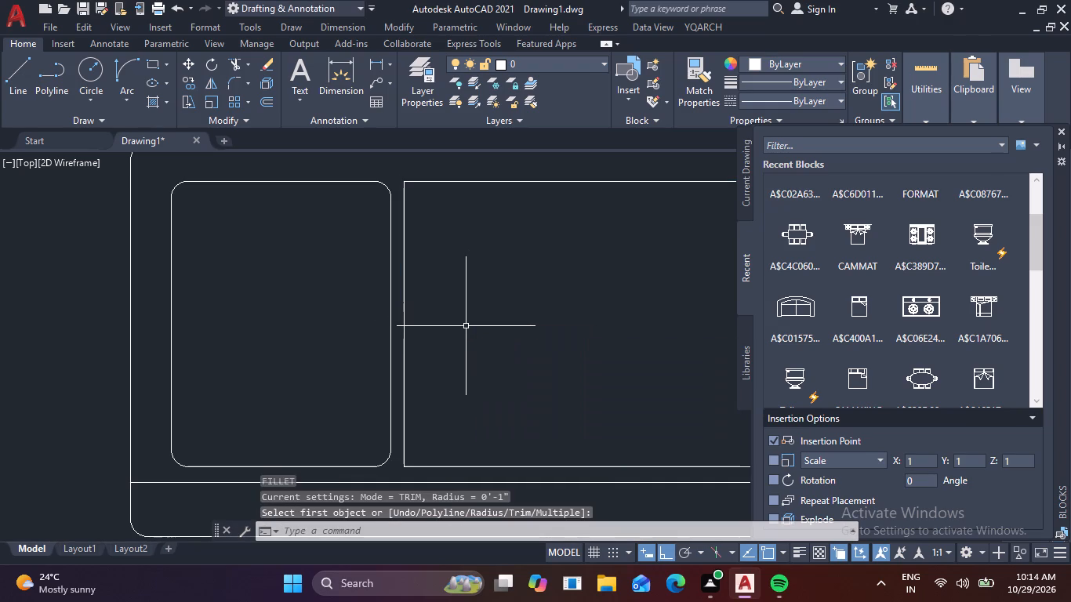
Fillet the upper-left and lower-left corners of the larger basin with a 1" radius.
type("f")
key("space")
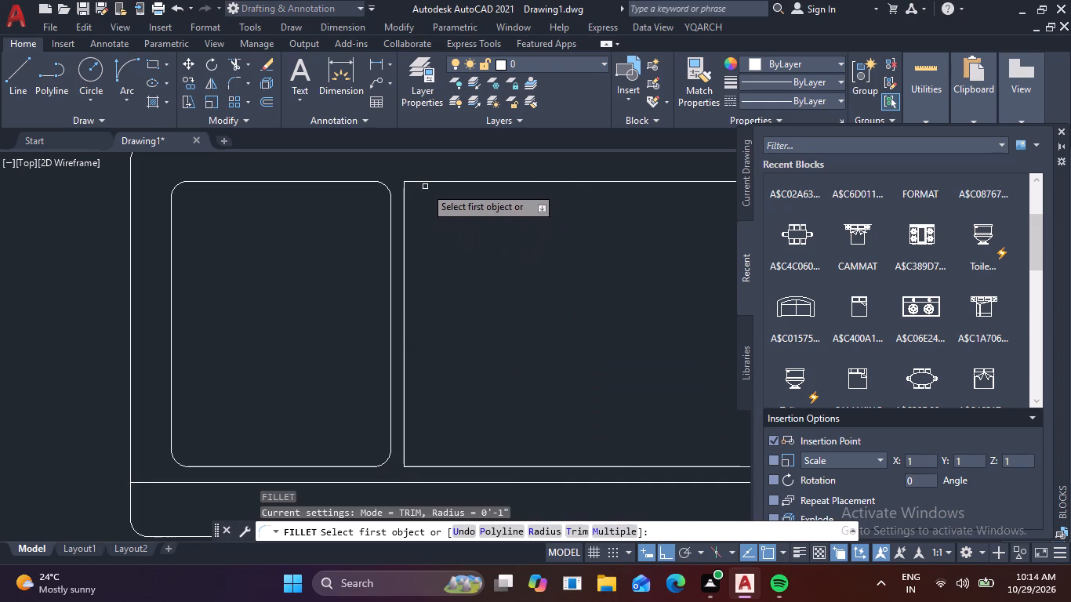
left_click(433, 183)
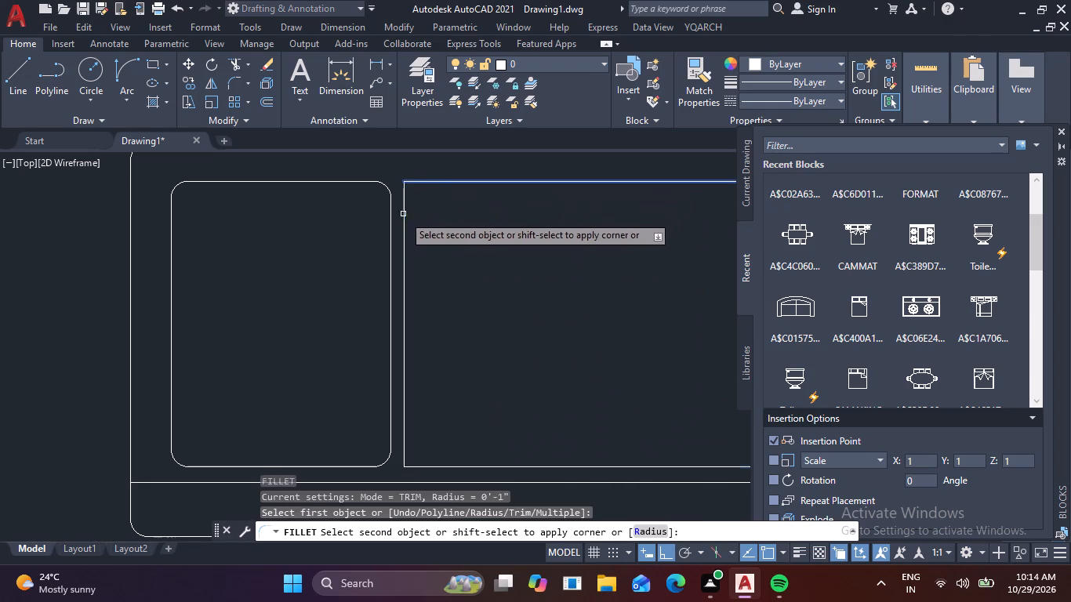
left_click(401, 223)
middle_click_drag(458, 286, 429, 187)
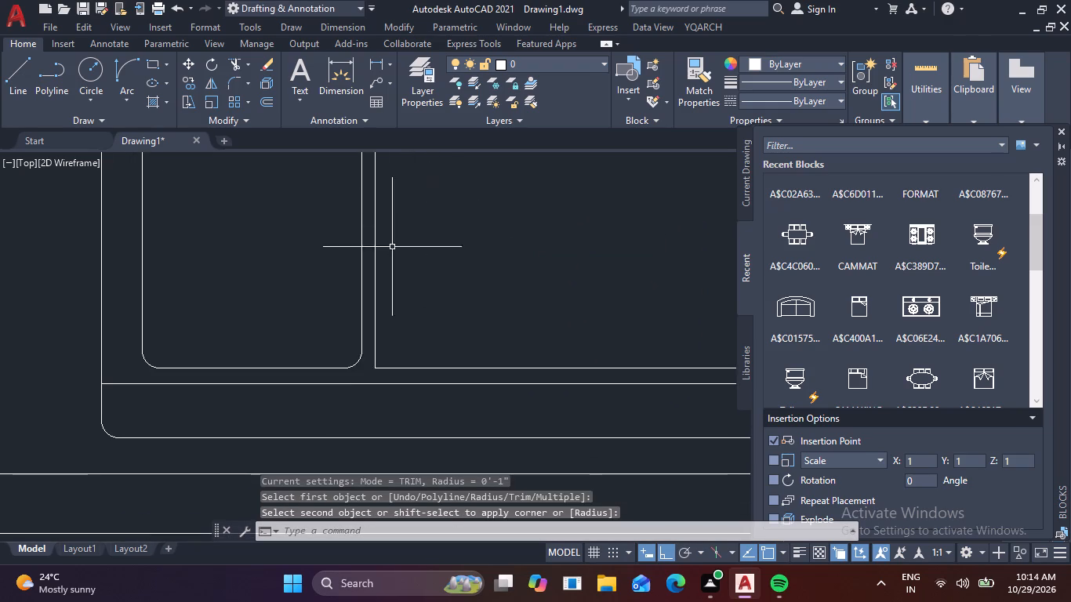
key("space")
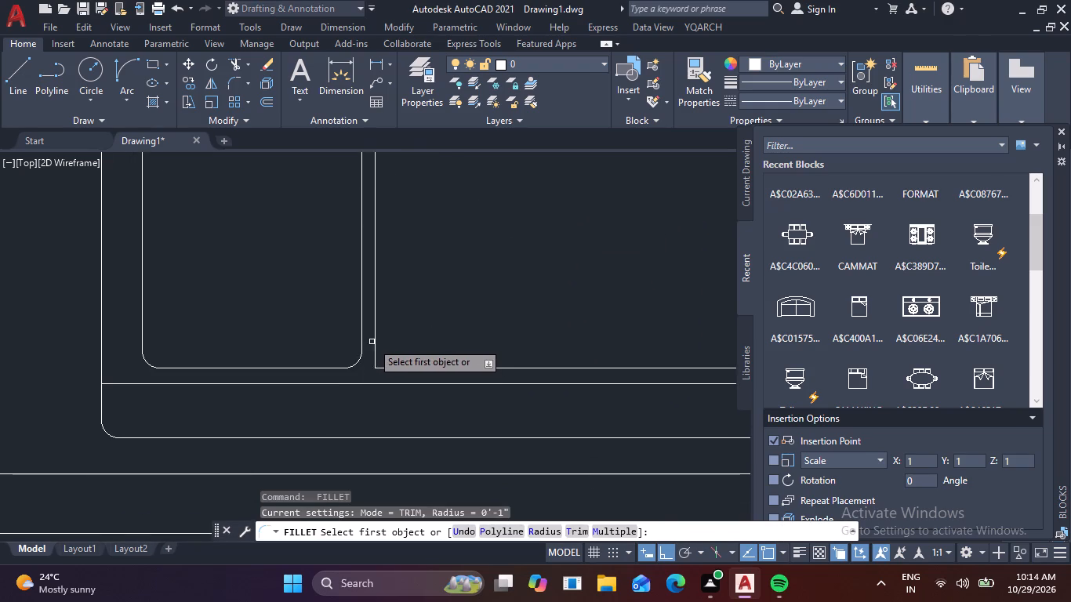
left_click(376, 343)
left_click(408, 369)
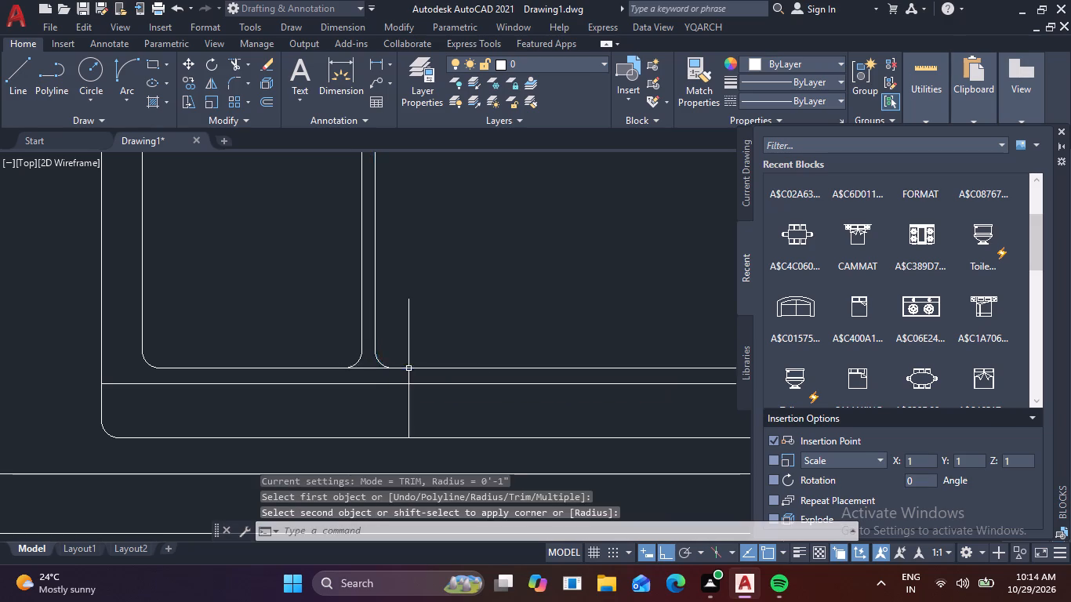
Fillet the upper-right and lower-right corners of the larger basin with a 1" radius.
scroll(458, 323, "down", 2)
middle_click_drag(467, 321, 292, 339)
scroll(471, 270, "up", 2)
key("space")
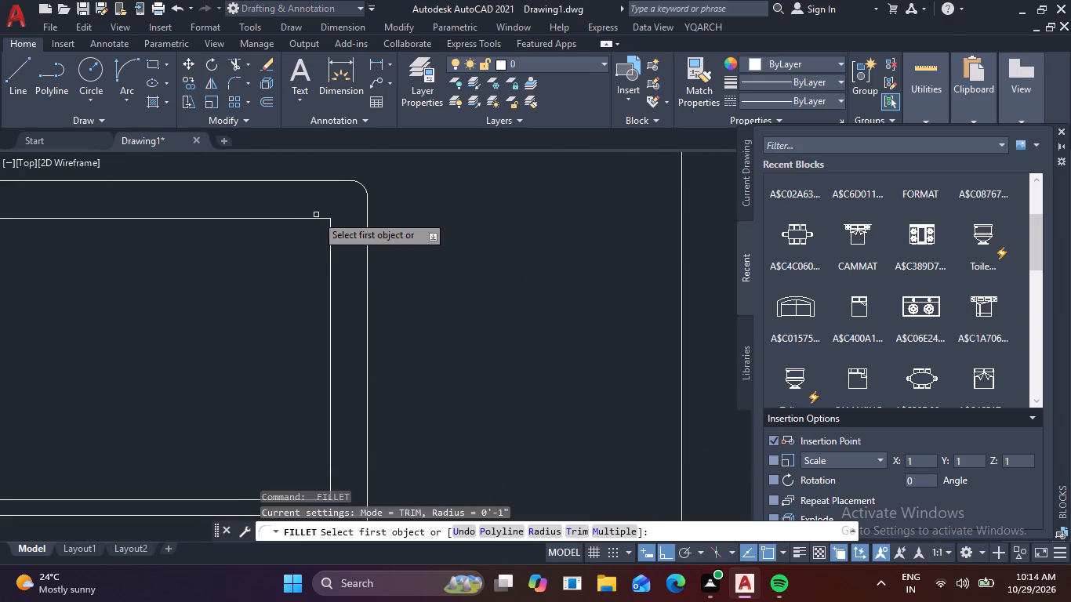
left_click(317, 216)
left_click(331, 244)
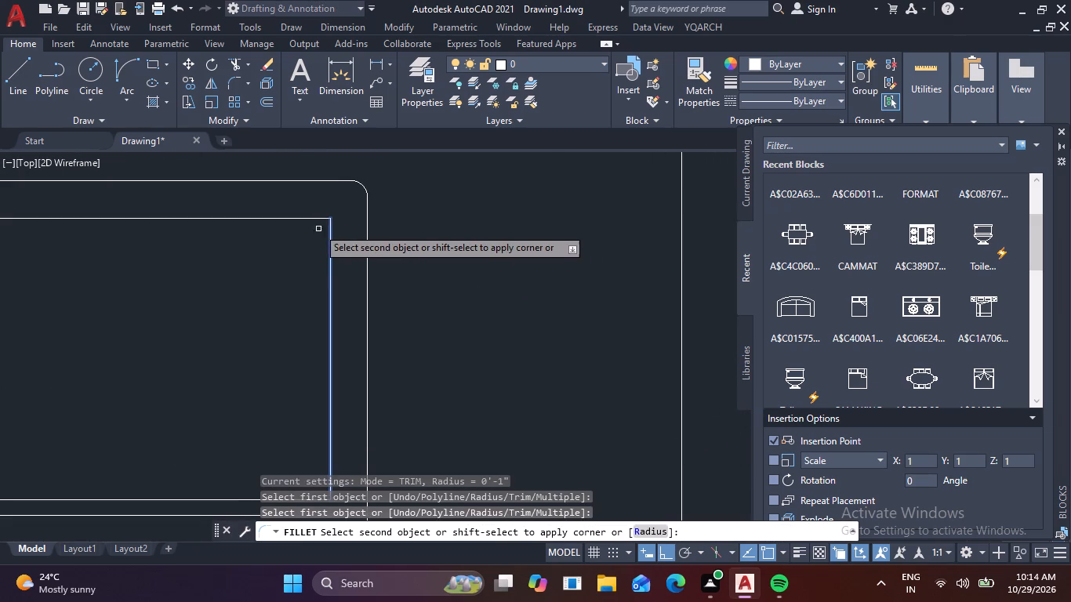
left_click(306, 216)
scroll(311, 219, "down", 2)
middle_click_drag(336, 283, 350, 240)
scroll(325, 279, "up", 2)
key("space")
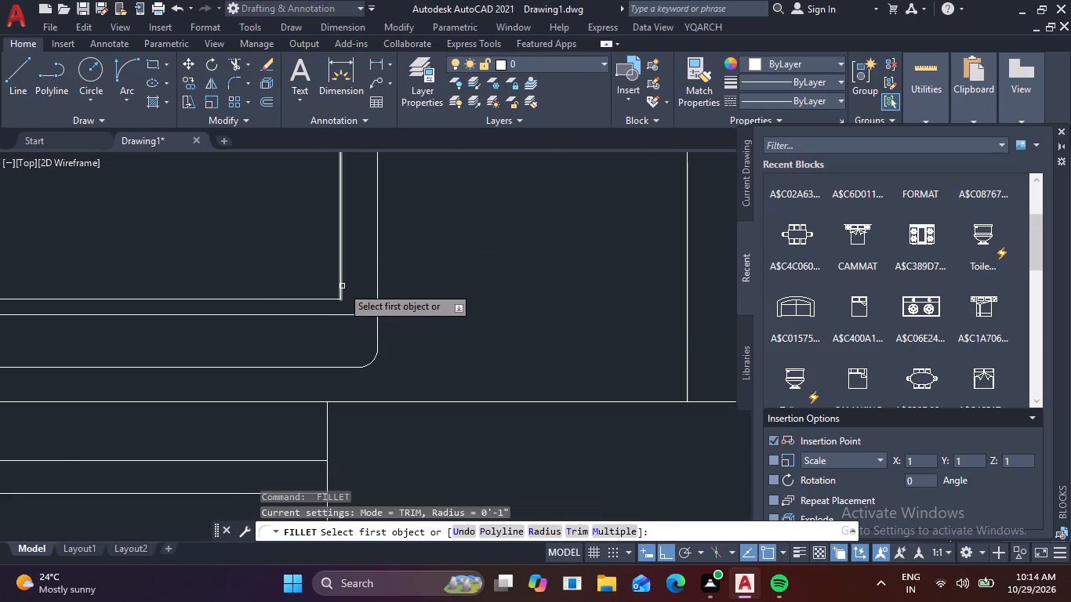
left_click(342, 286)
left_click(327, 299)
scroll(445, 292, "down", 3)
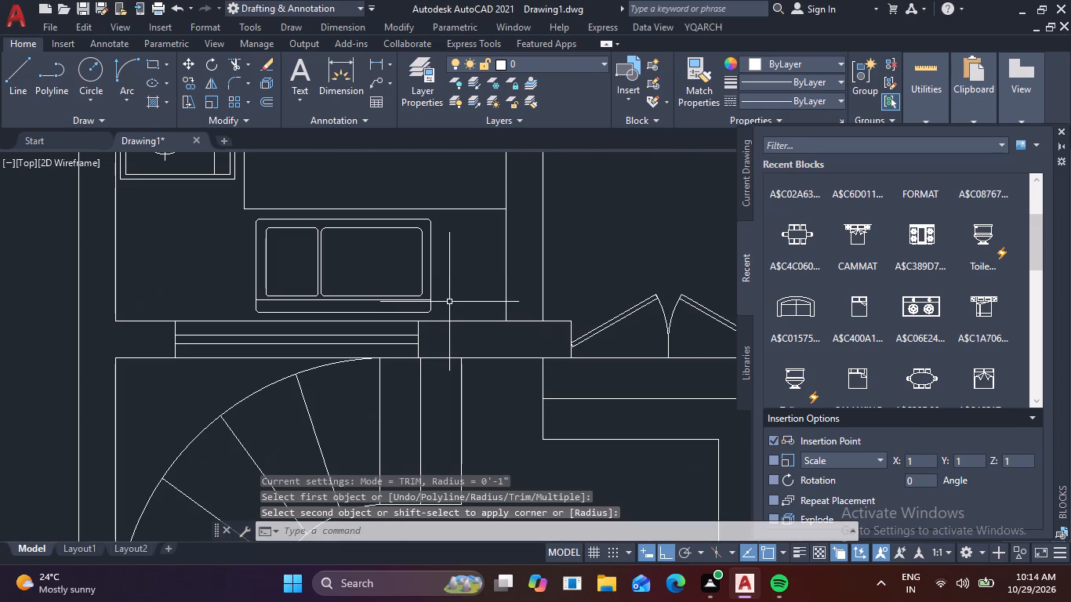
key("Escape")
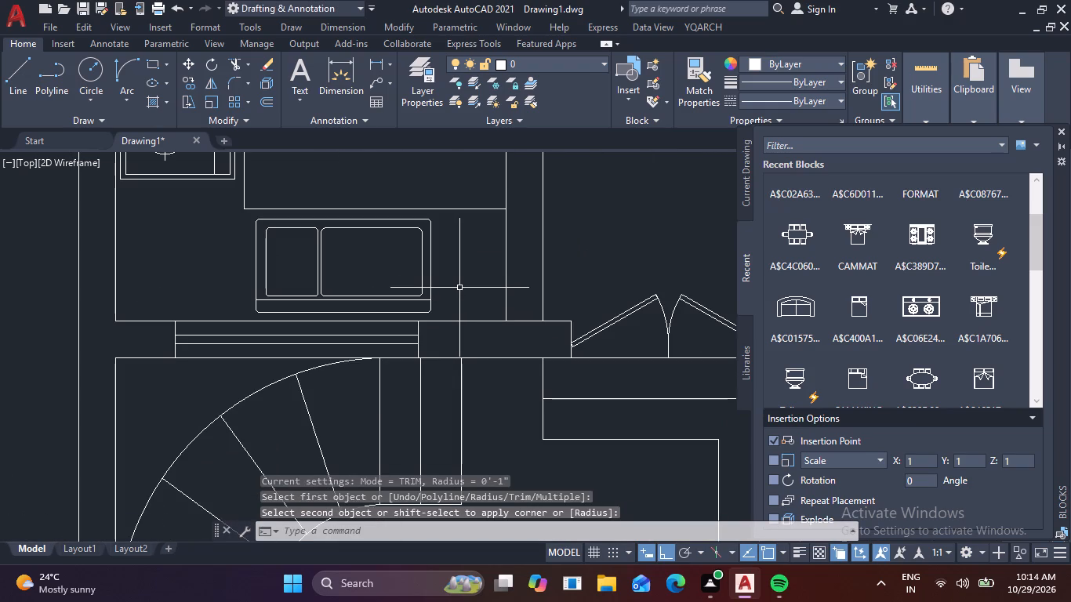
key("Escape")
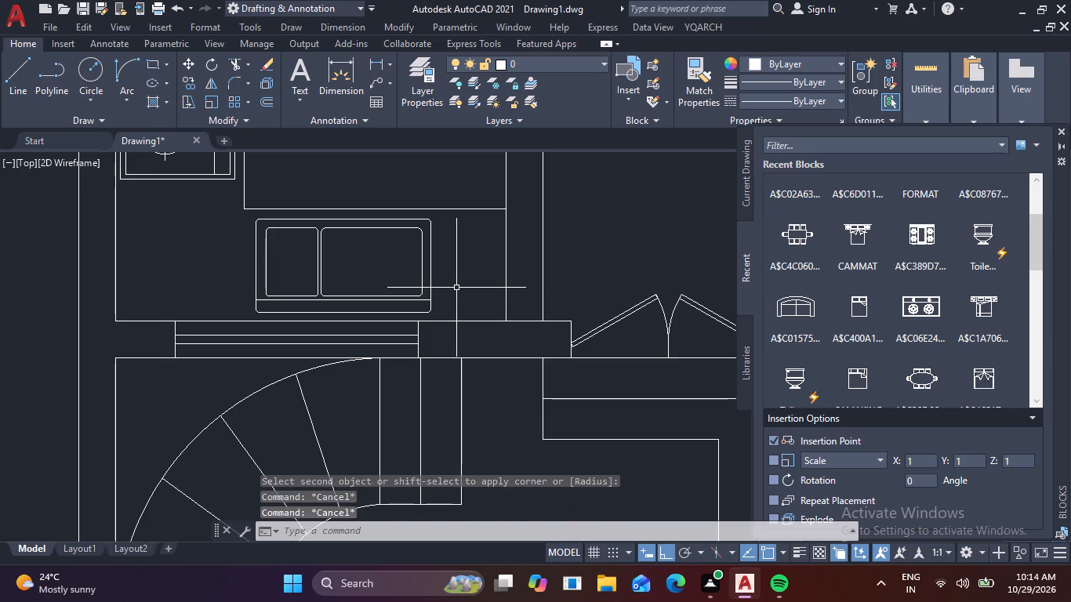
Draw a drain circle of about 1" radius in each basin, left of its centre and at roughly the same height.
key("c")
key("space")
scroll(291, 279, "up", 2)
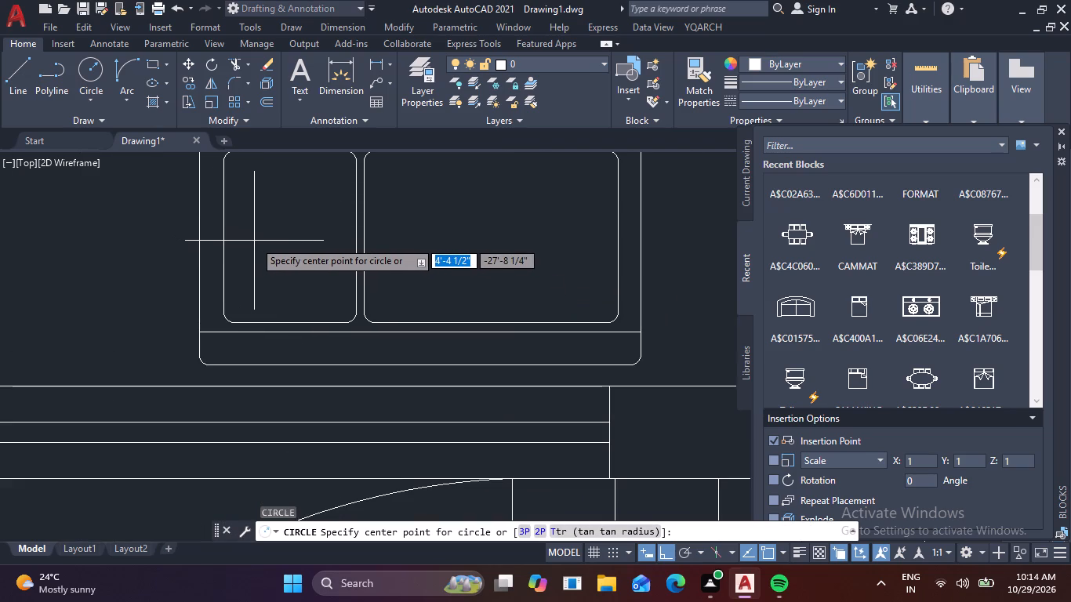
left_click(265, 231)
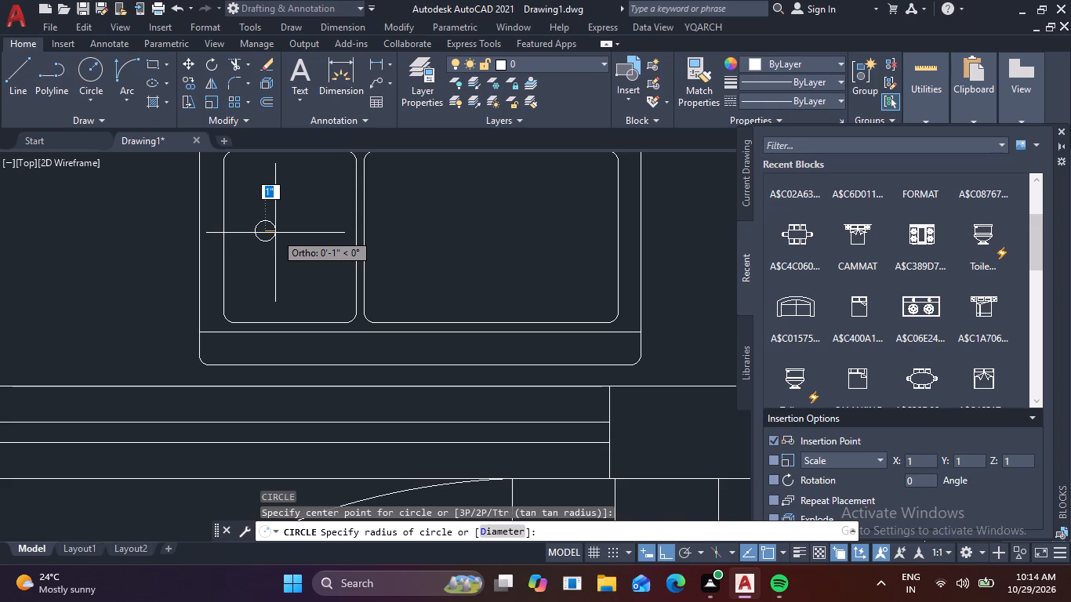
left_click(275, 233)
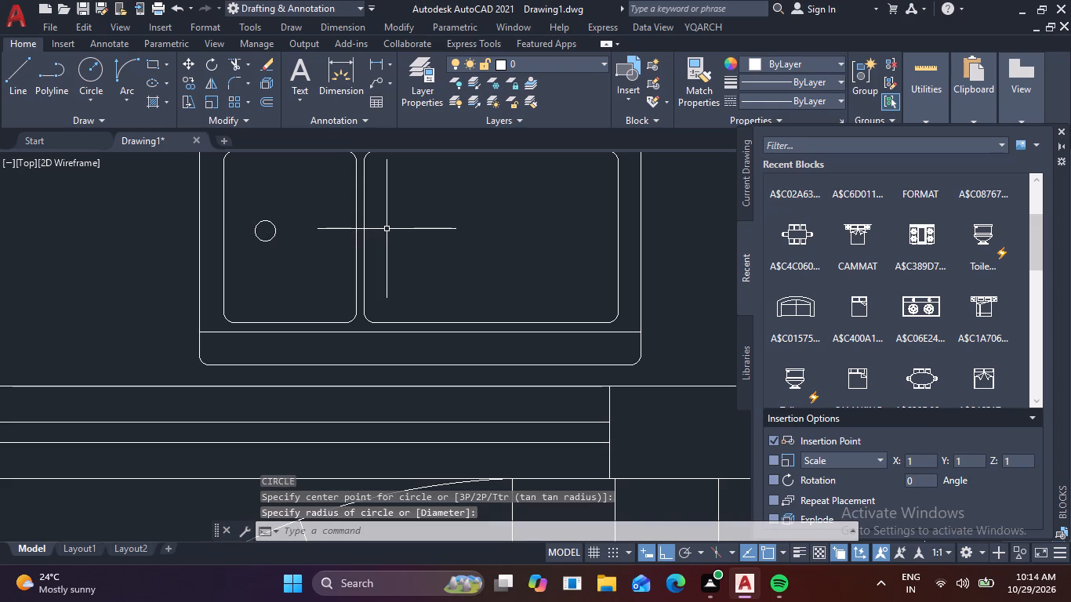
right_click(385, 231)
left_click(439, 240)
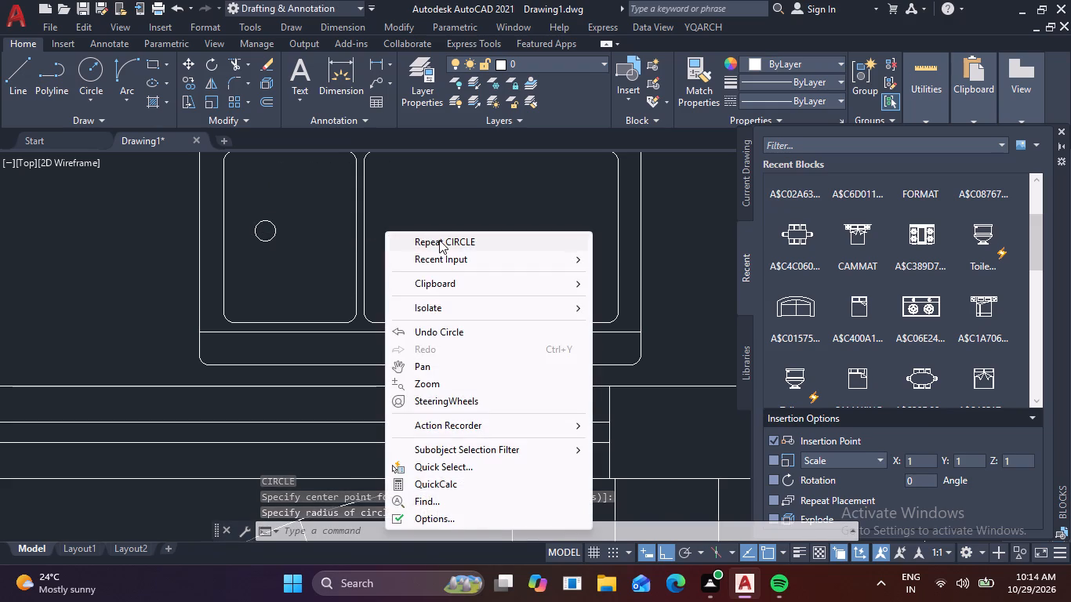
left_click(430, 236)
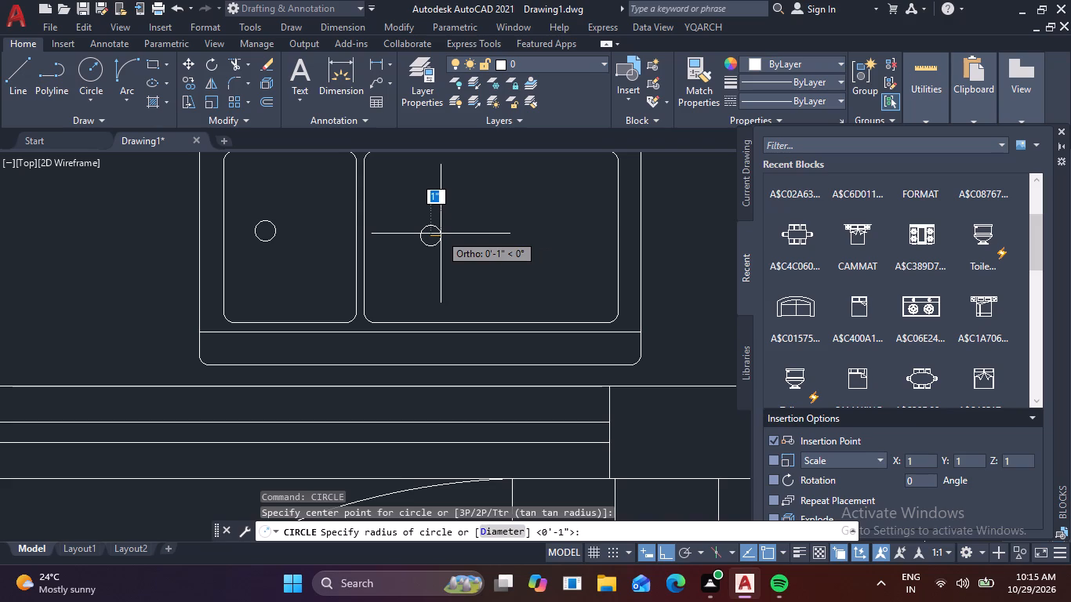
left_click(441, 234)
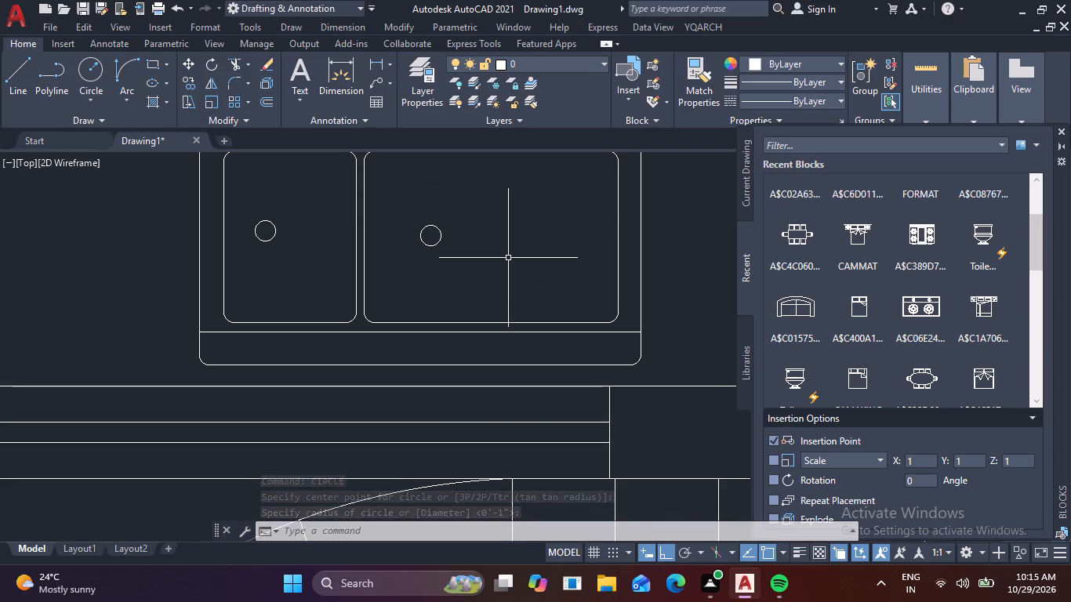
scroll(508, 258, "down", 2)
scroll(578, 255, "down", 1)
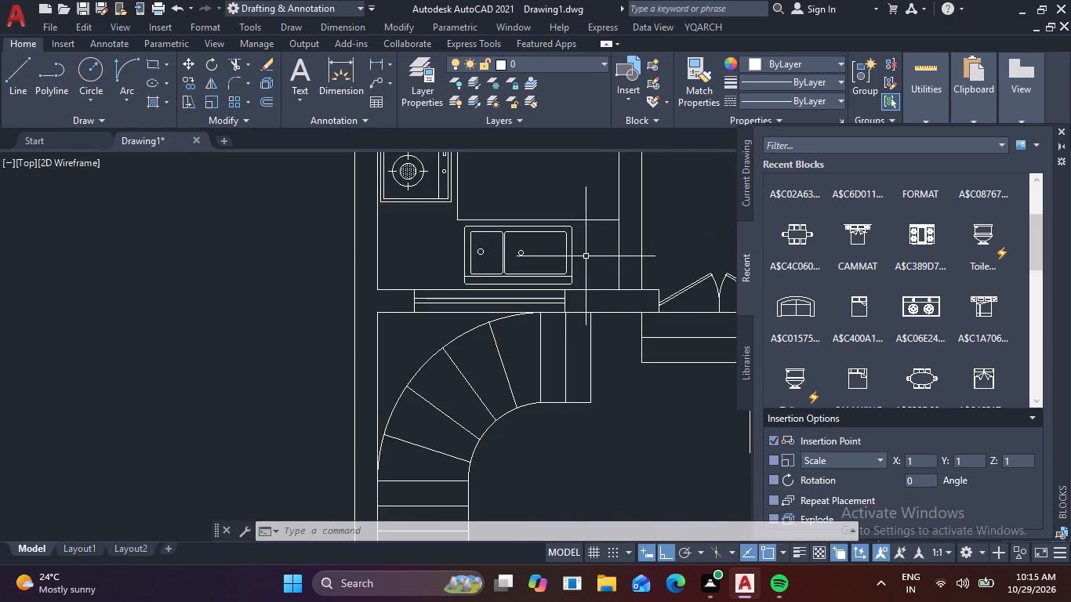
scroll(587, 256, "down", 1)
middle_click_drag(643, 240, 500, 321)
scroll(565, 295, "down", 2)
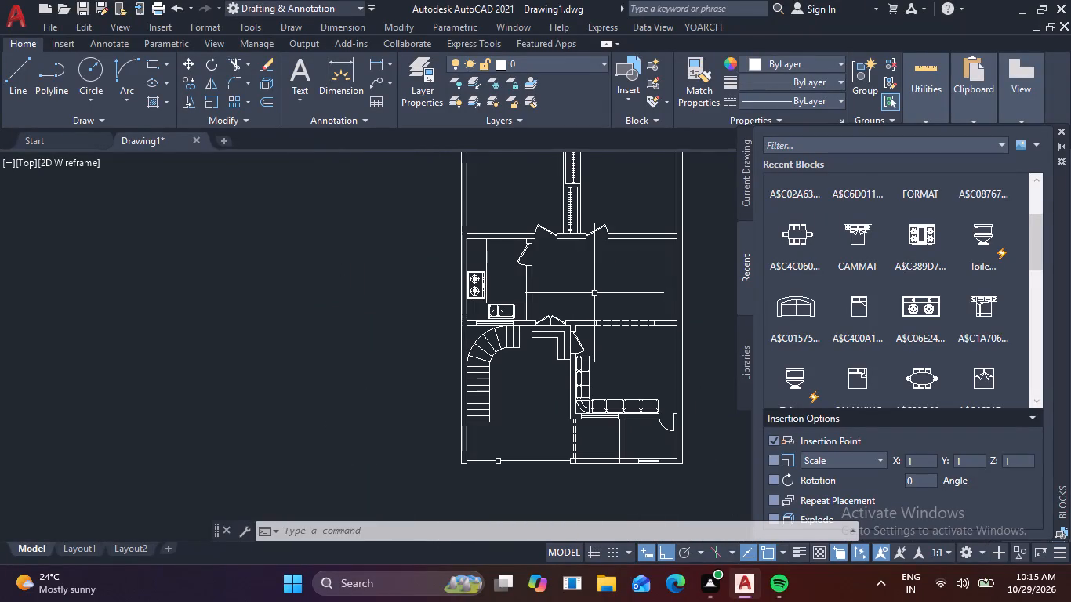
Draw a closed rectangle of lines, about 2'-3" wide and 3'-6" tall, straddling the kitchen's right wall below its door.
scroll(538, 309, "up", 3)
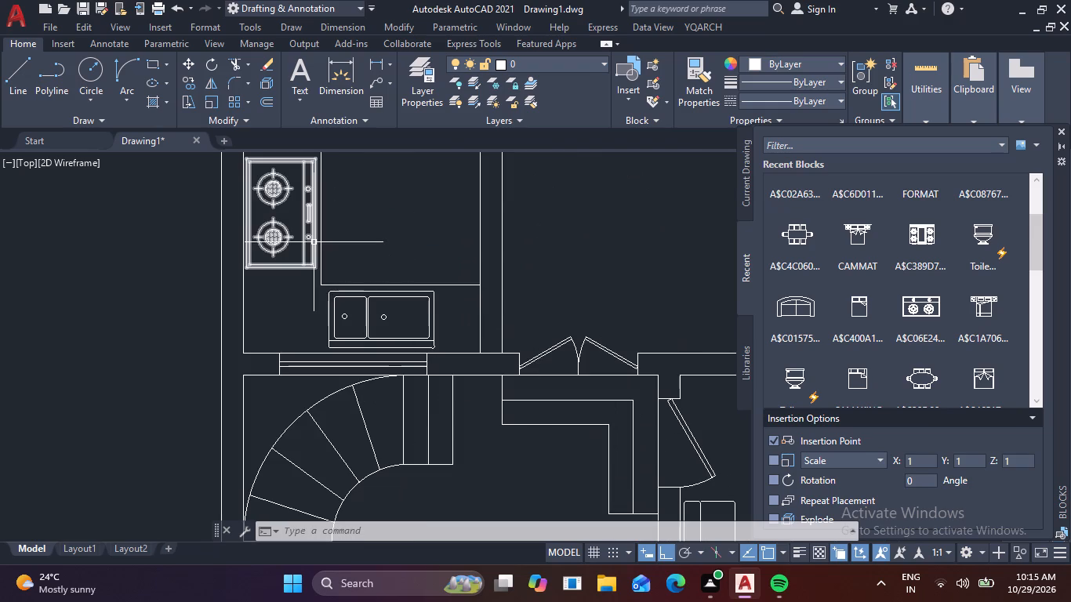
left_click(11, 81)
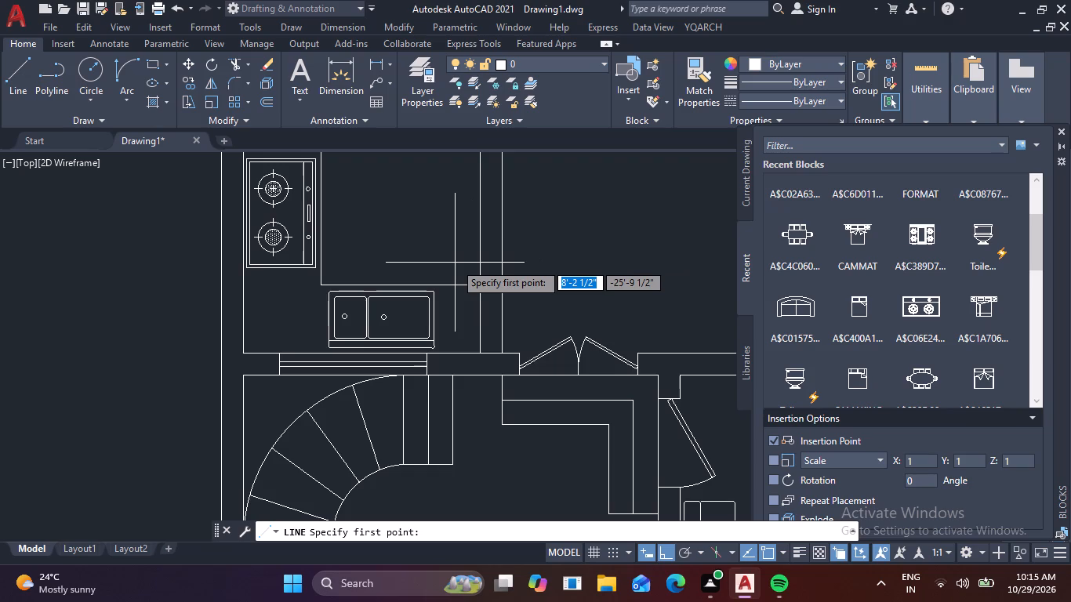
left_click(456, 262)
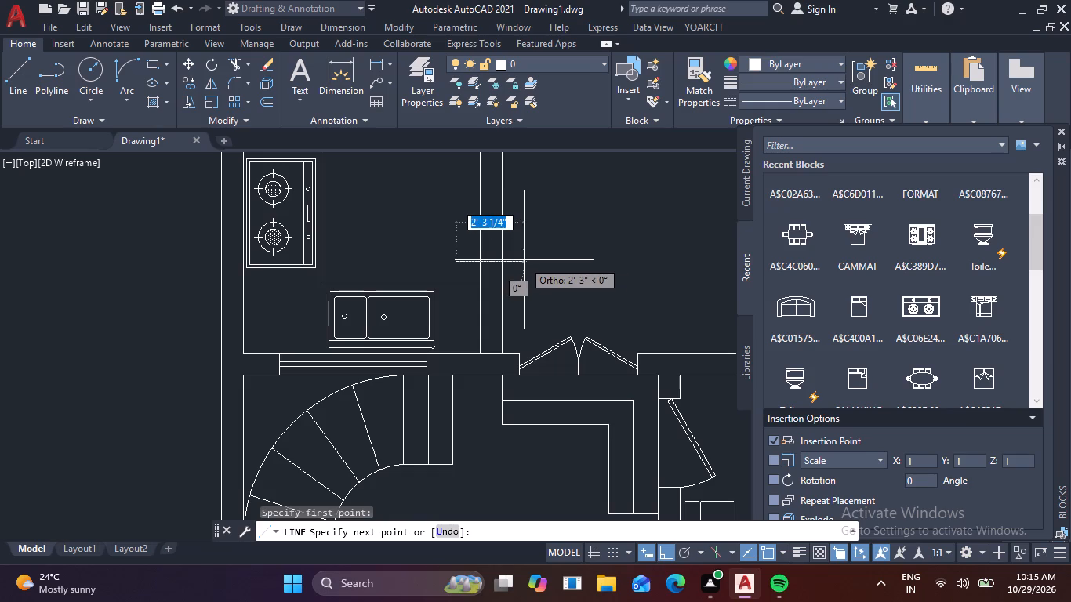
left_click(523, 257)
middle_click_drag(506, 226, 488, 257)
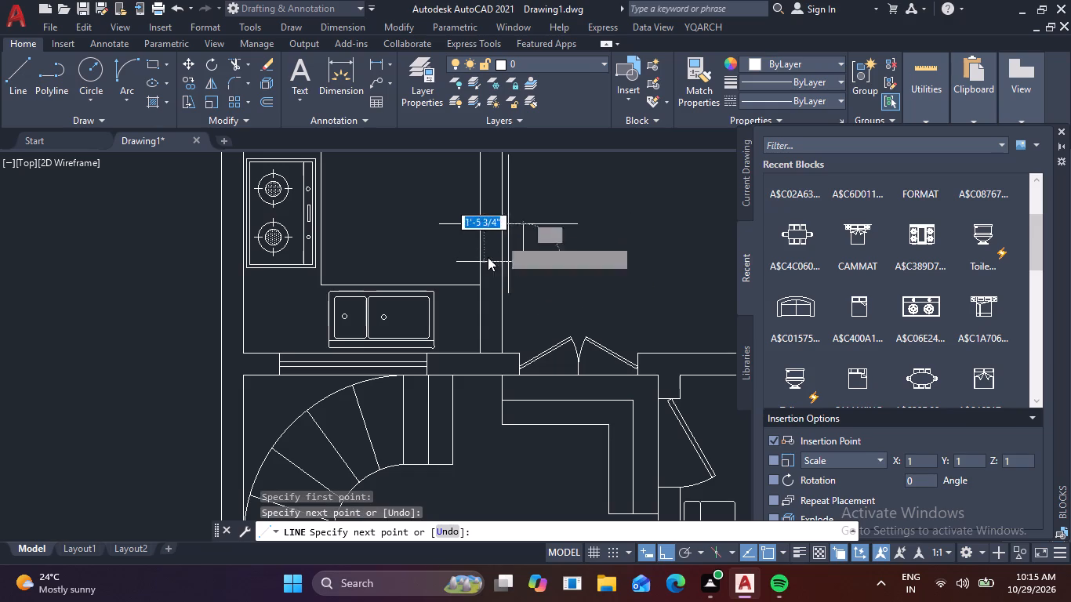
middle_click_drag(488, 257, 499, 303)
middle_click_drag(529, 237, 541, 322)
scroll(541, 322, "up", 1)
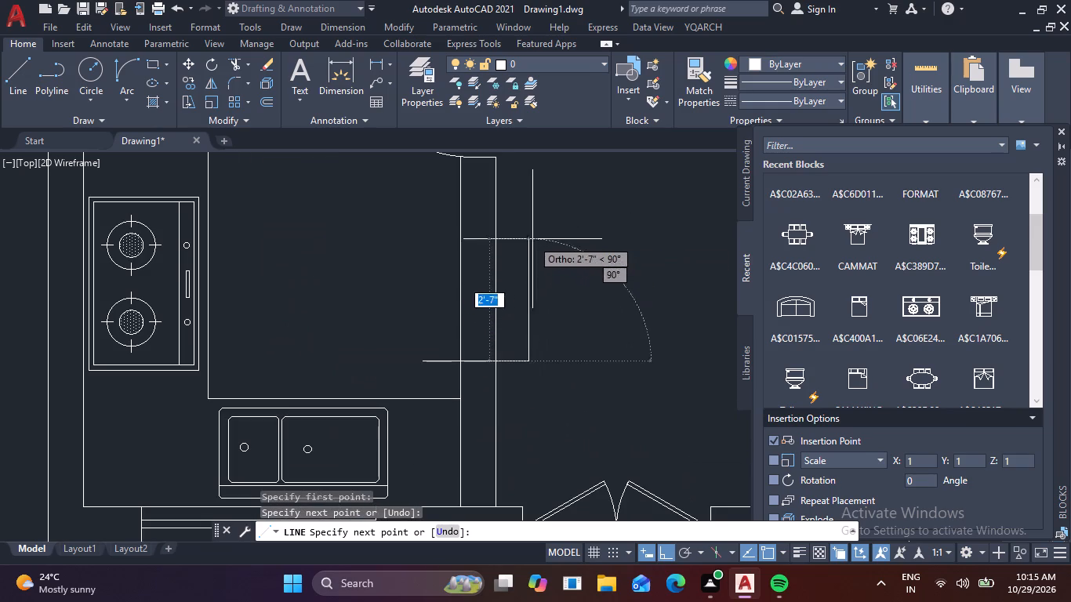
left_click(528, 198)
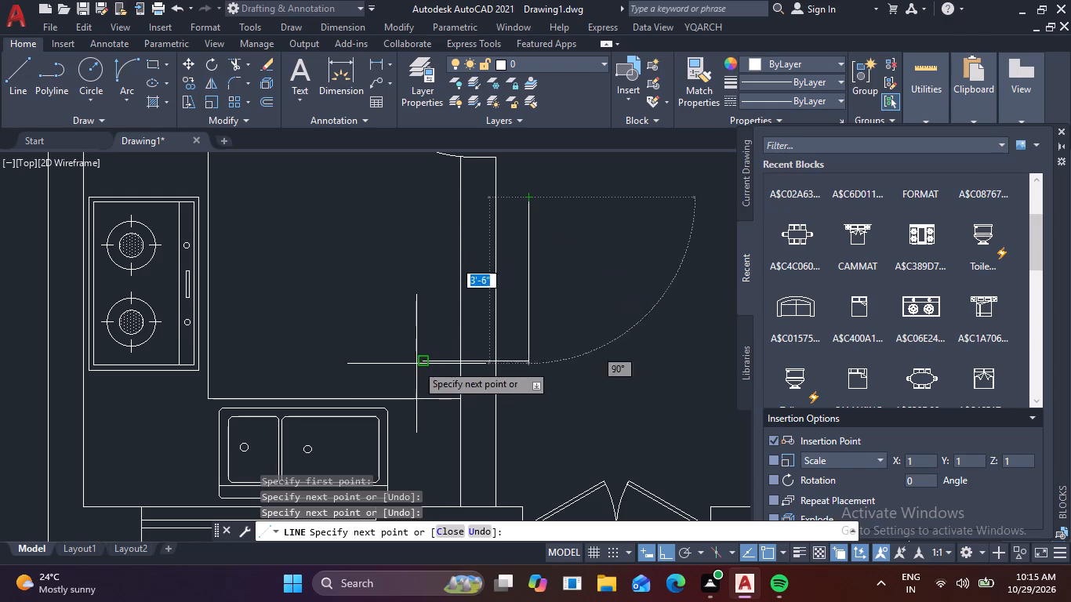
left_click(417, 201)
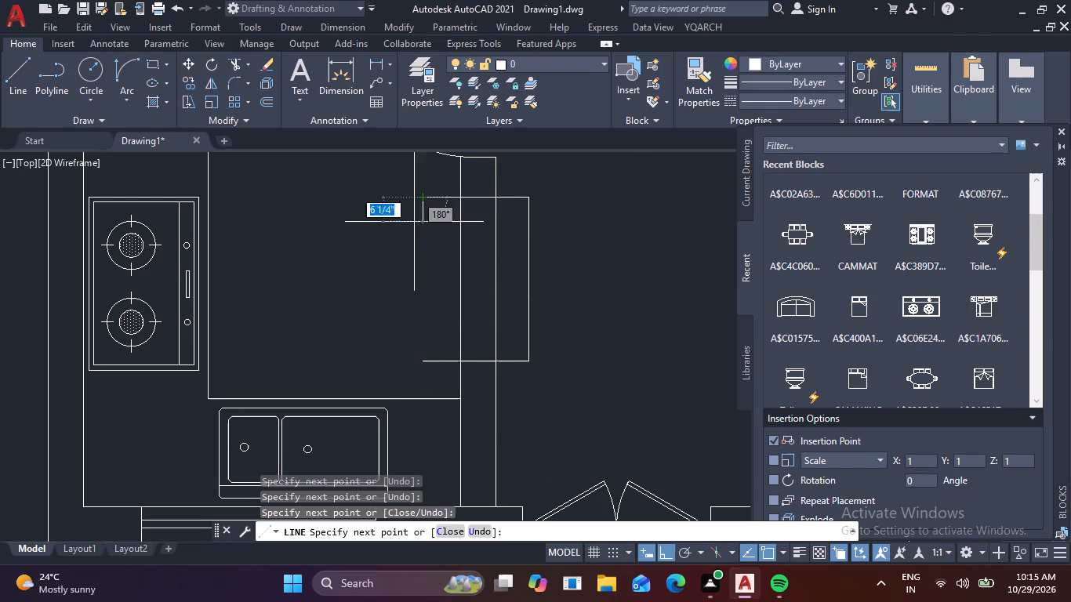
left_click(419, 363)
right_click(419, 363)
right_click(419, 363)
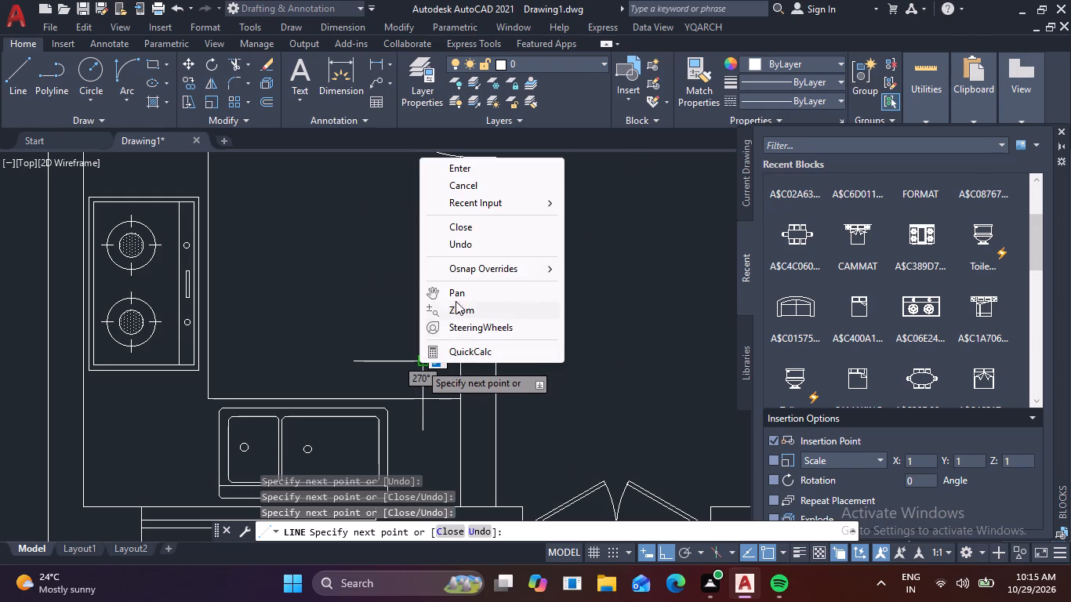
left_click(476, 181)
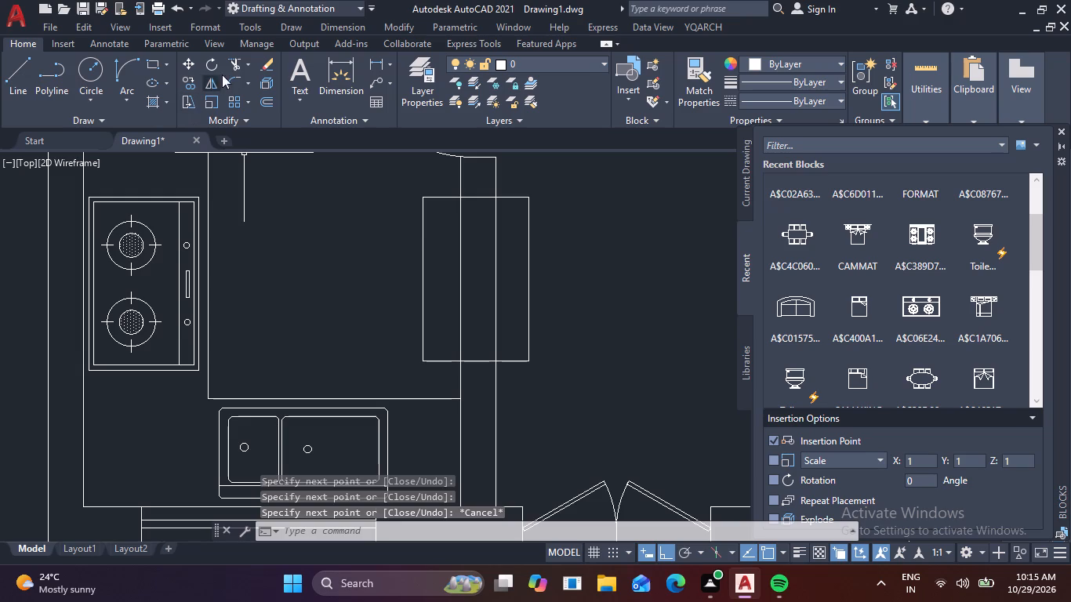
Trim away the two kitchen wall lines that run through the inside of the new rectangle.
left_click(233, 64)
left_click(445, 257)
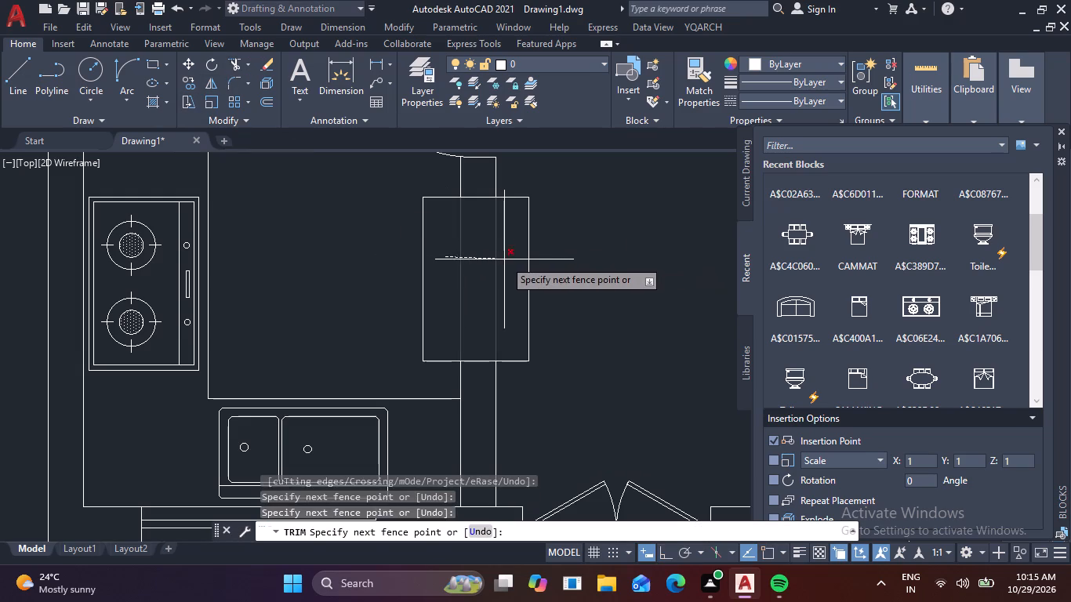
left_click(503, 259)
scroll(495, 259, "down", 1)
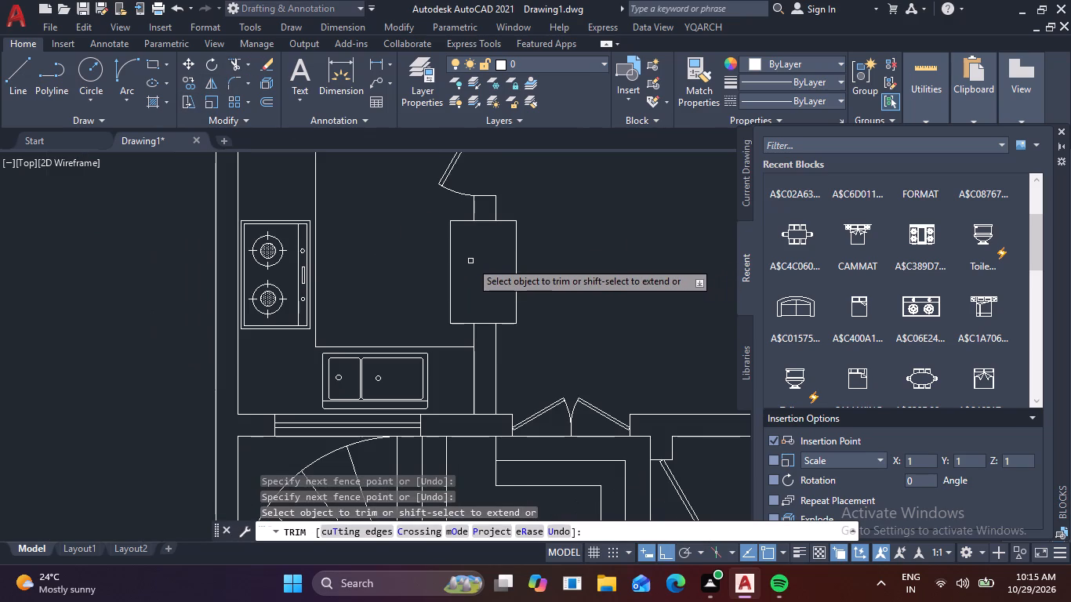
right_click(470, 261)
left_click(506, 293)
scroll(494, 291, "down", 2)
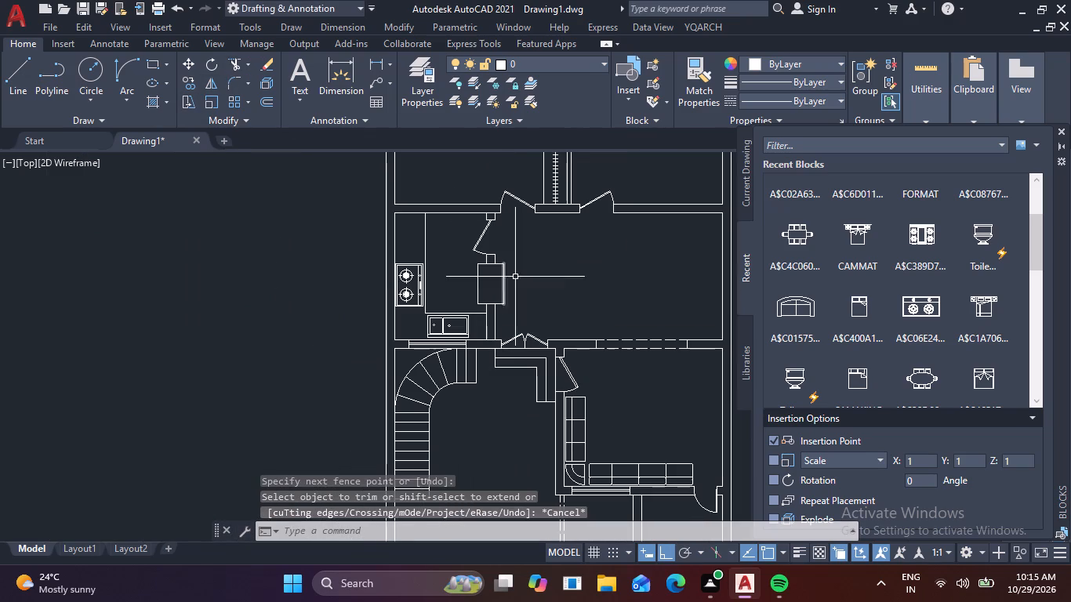
Look over the floor plan's rooms and browse the recent blocks for furniture to insert.
scroll(553, 266, "down", 1)
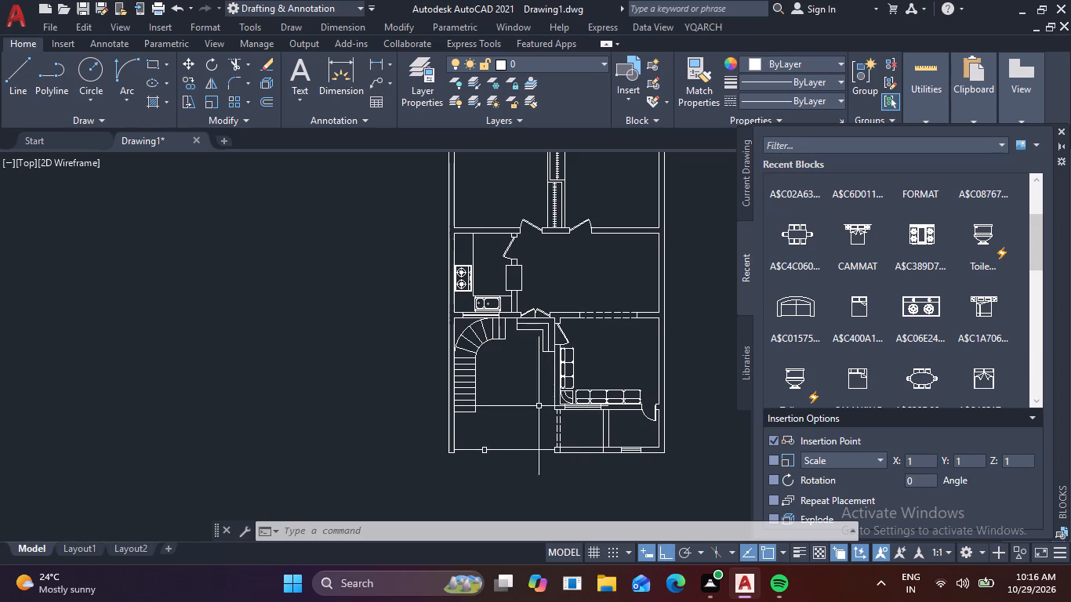
scroll(539, 406, "down", 2)
scroll(570, 300, "up", 3)
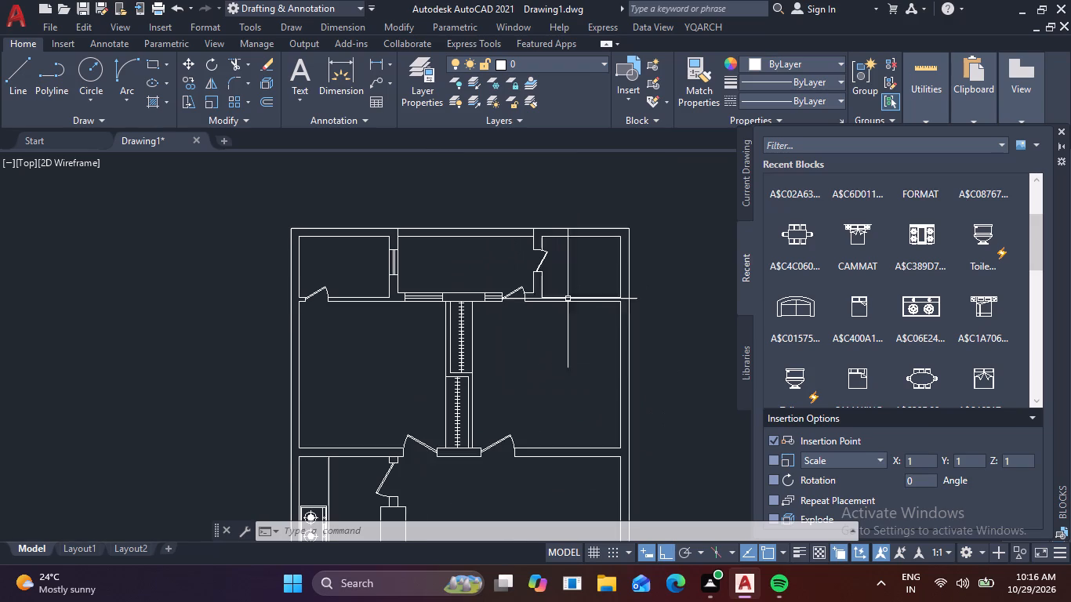
scroll(530, 354, "down", 1)
middle_click_drag(530, 354, 525, 320)
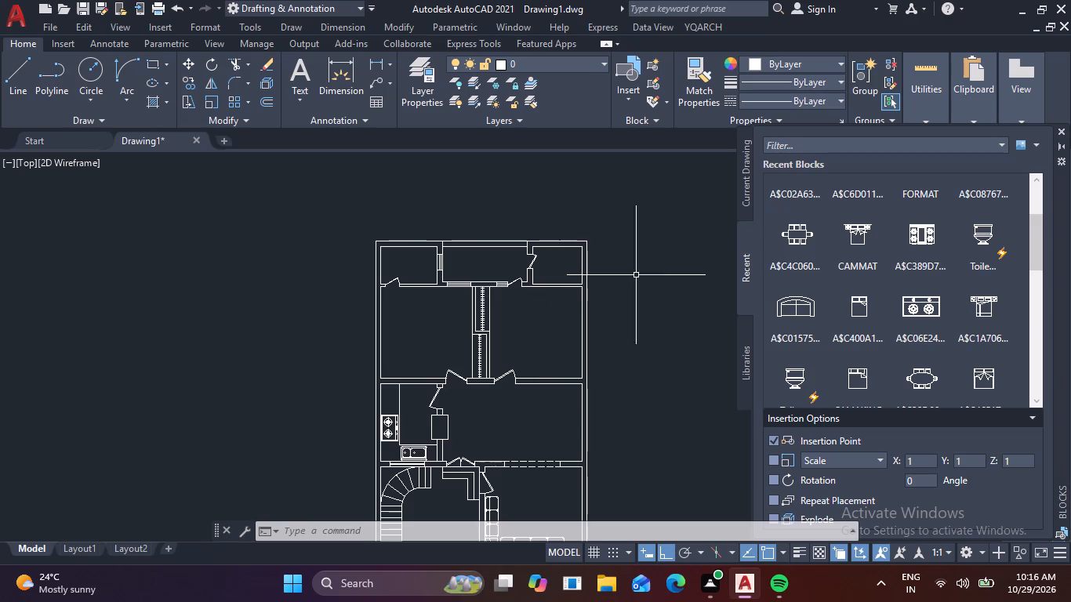
scroll(866, 259, "down", 3)
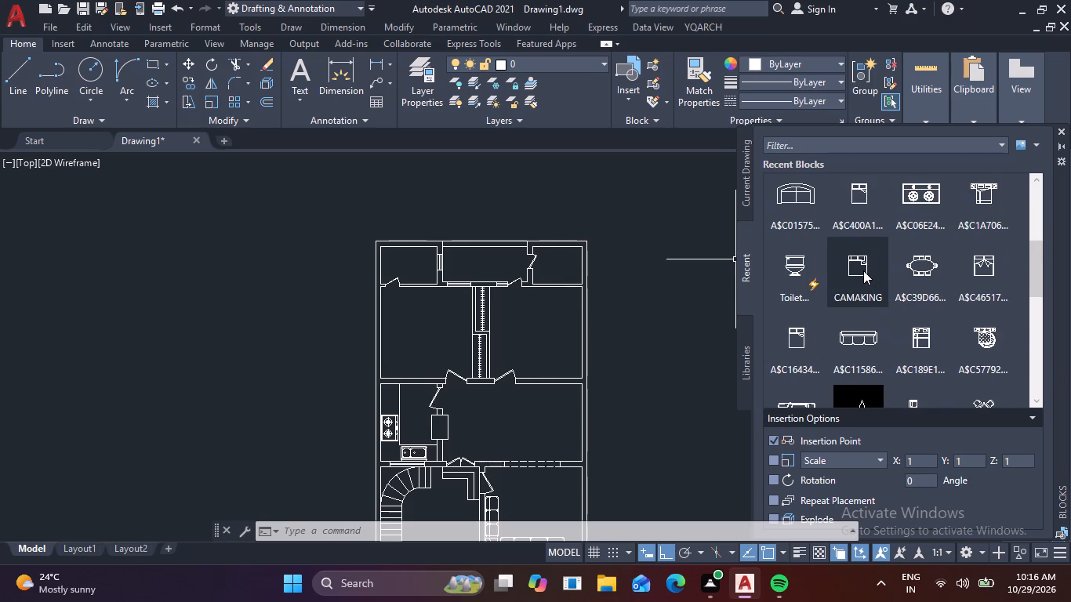
scroll(863, 270, "down", 3)
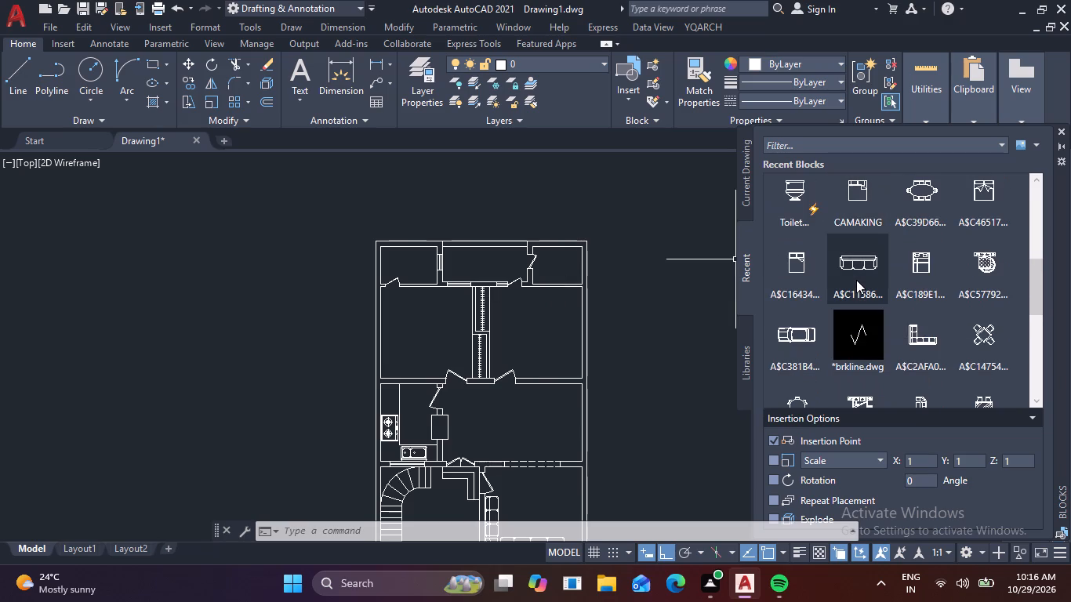
scroll(855, 281, "down", 1)
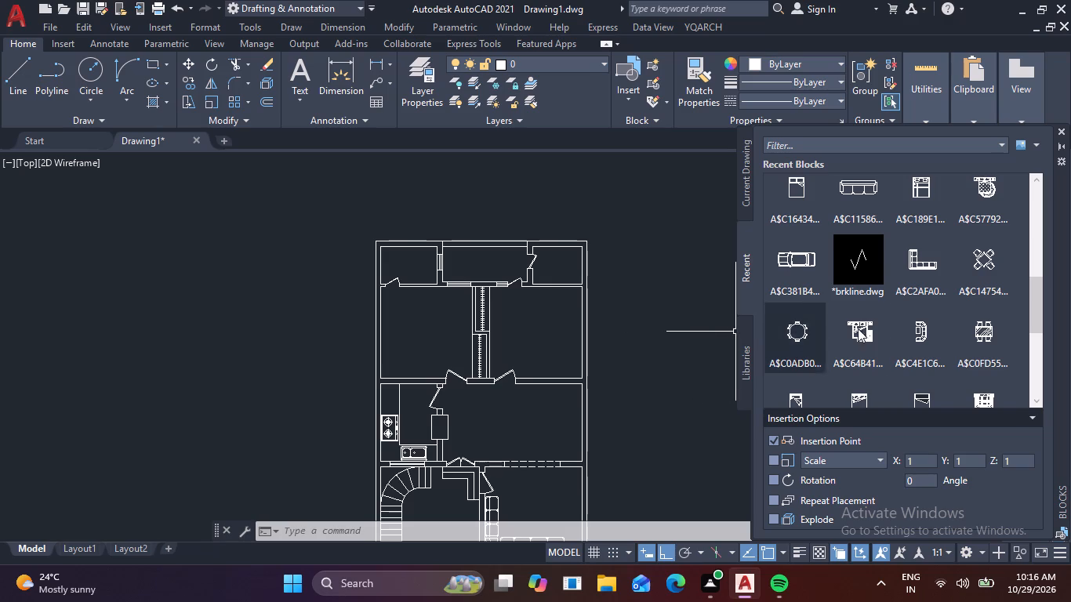
scroll(857, 324, "down", 2)
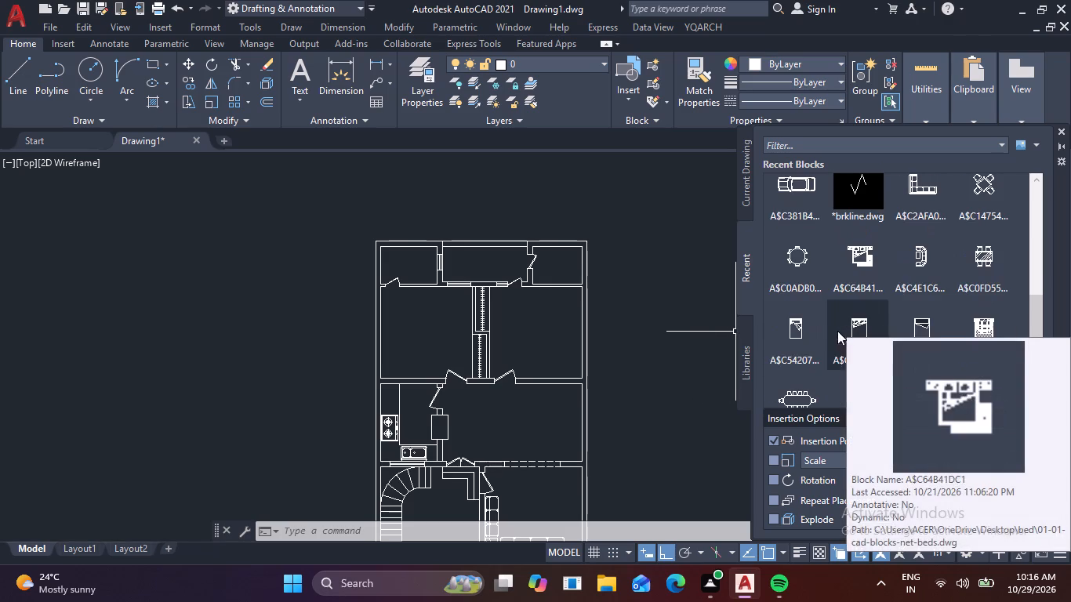
scroll(790, 343, "down", 1)
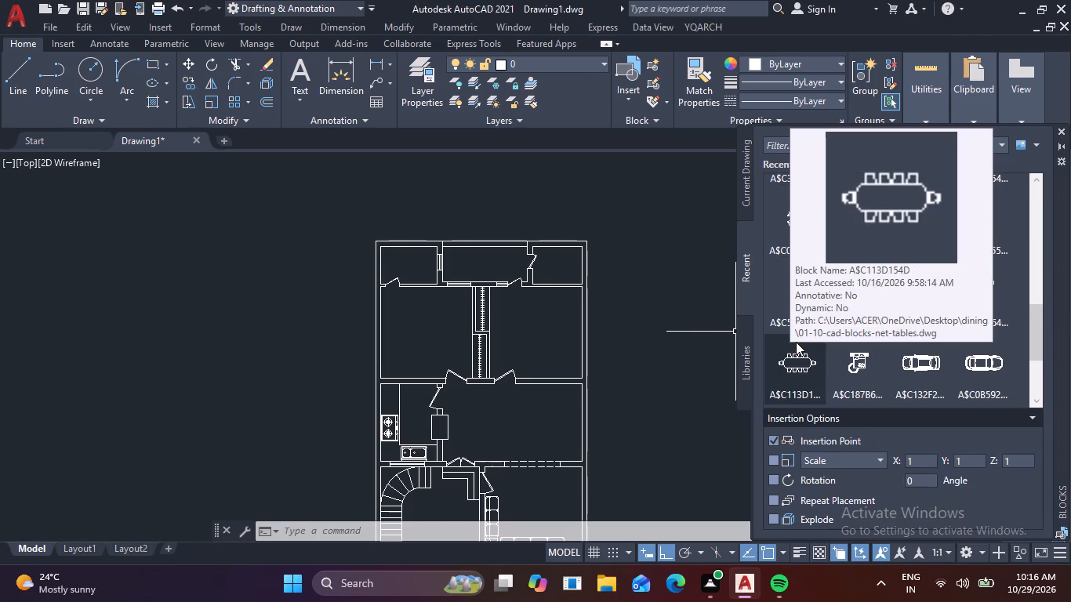
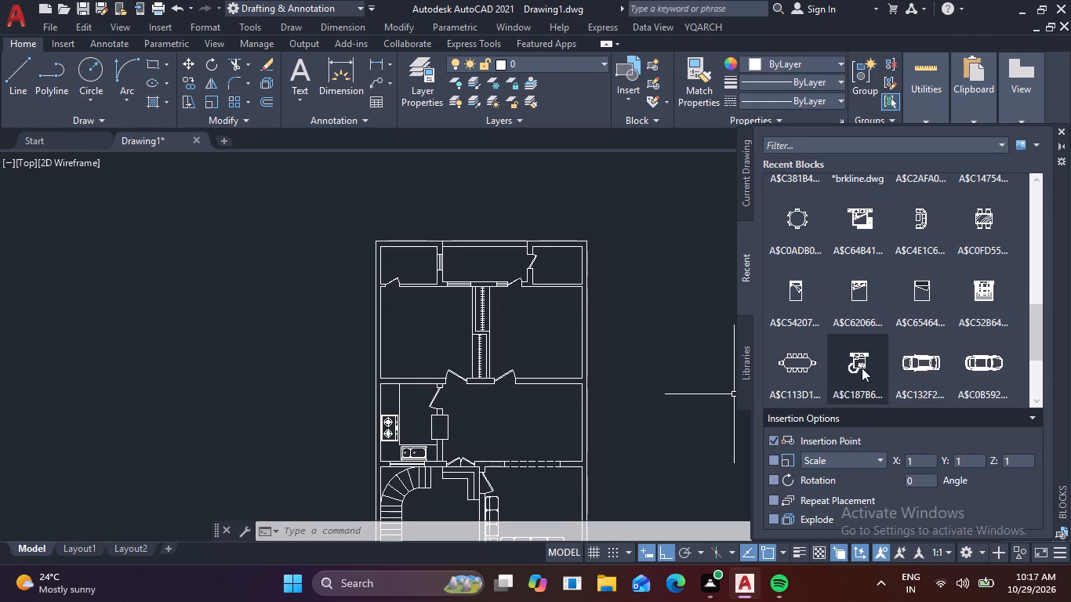
Insert the recent car block A$C132F2 in the empty area left of the floor plan and scale it up.
left_click_drag(936, 357, 210, 367)
left_click(231, 390)
left_click(151, 339)
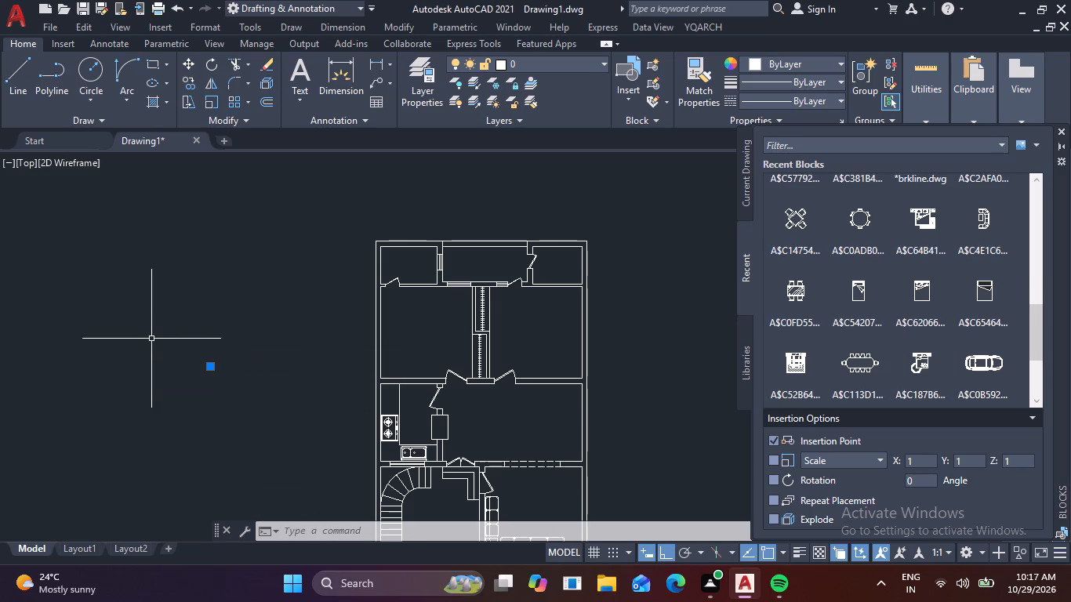
right_click(151, 339)
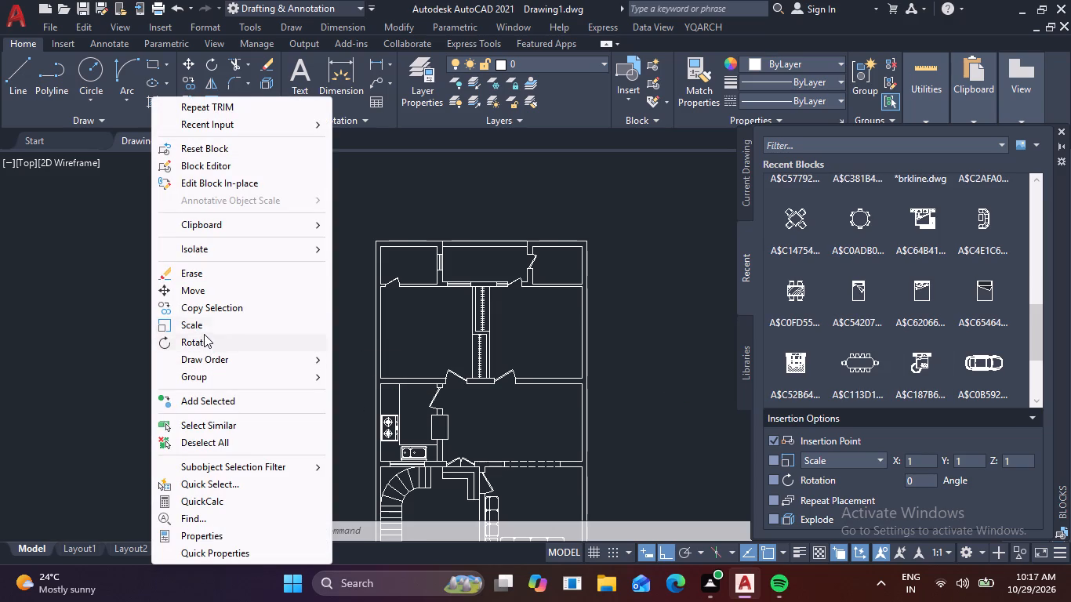
left_click(203, 327)
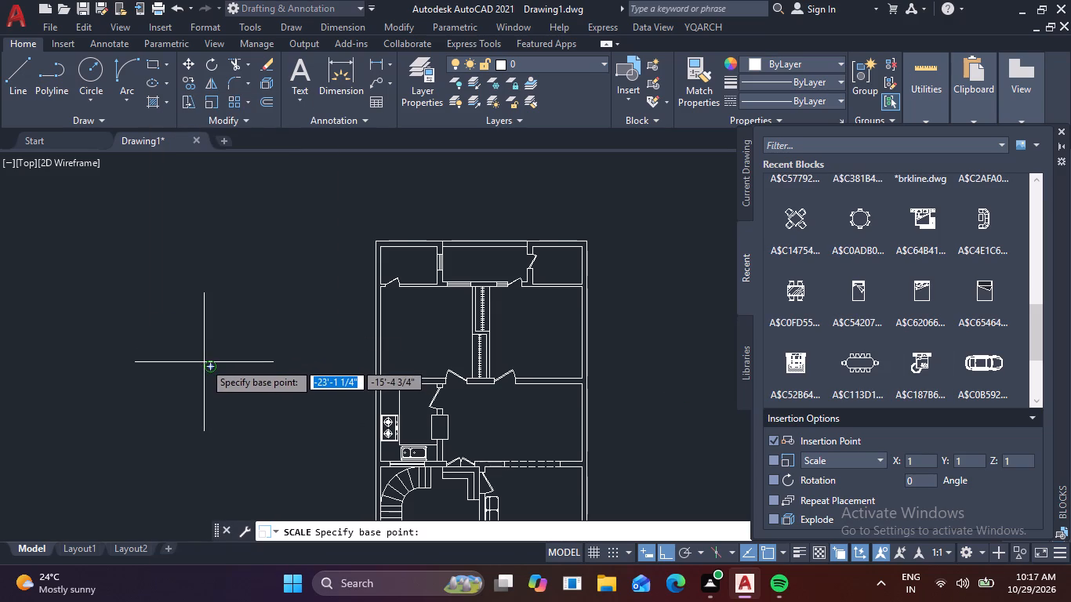
left_click(211, 368)
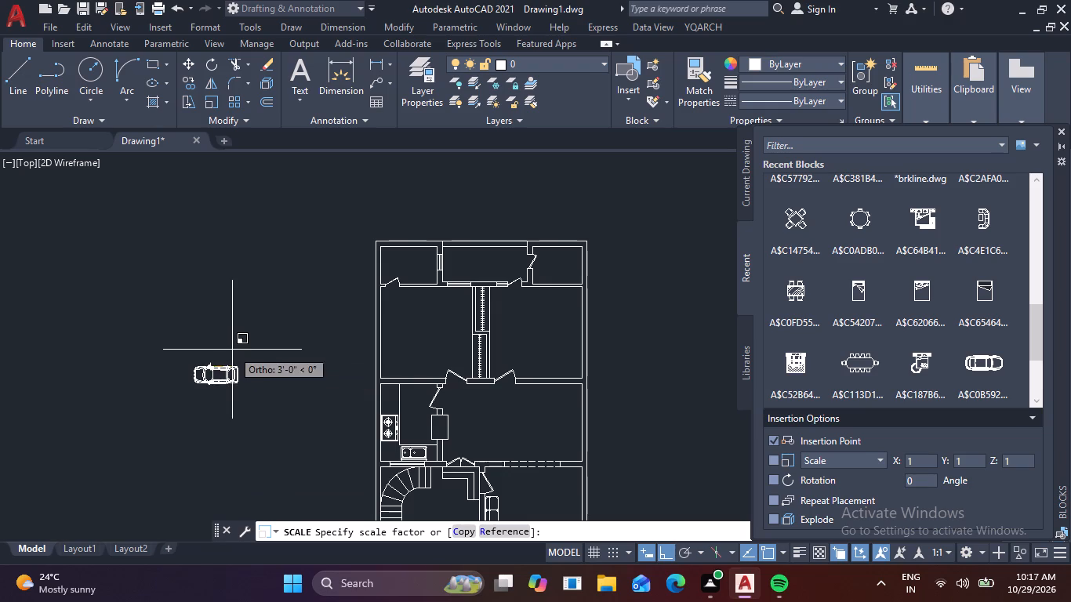
left_click(249, 338)
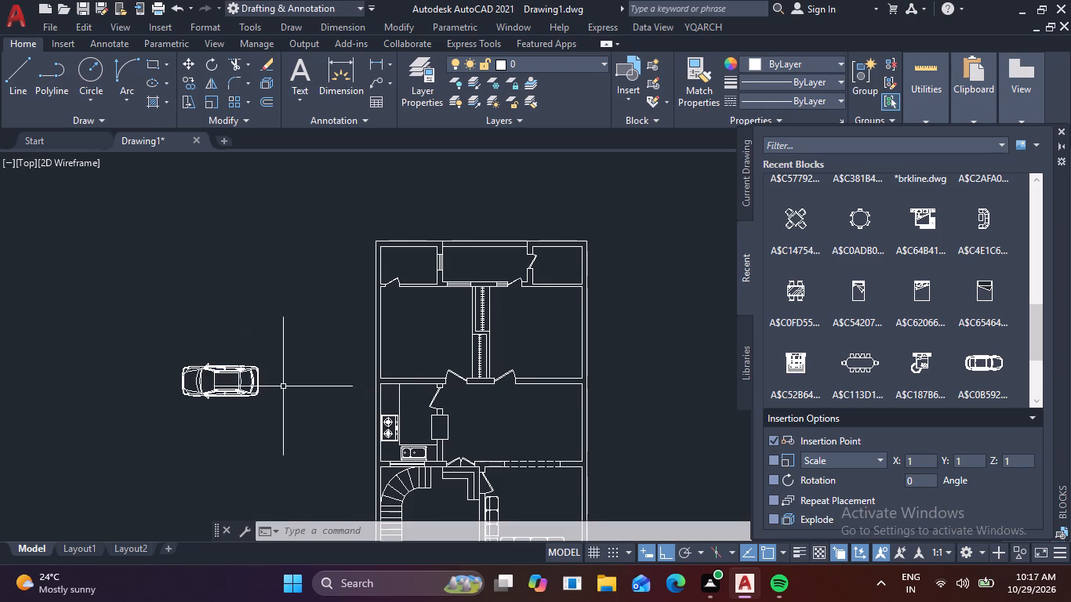
Rotate the car block to 270° so that it stands vertically, parallel to the plan's side walls.
left_click_drag(281, 399, 274, 403)
left_click(207, 357)
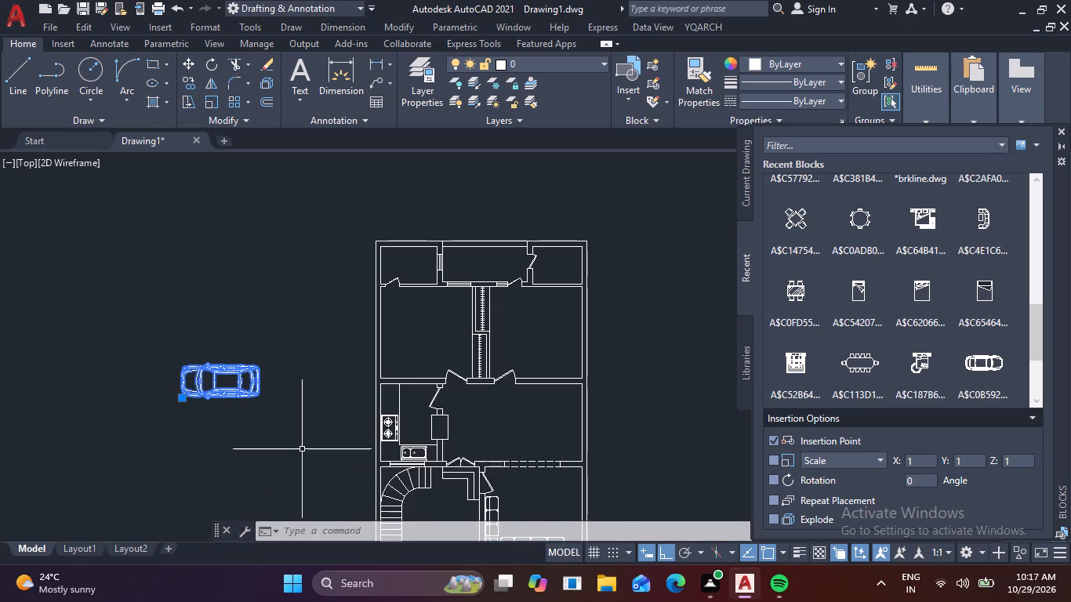
right_click(224, 408)
left_click(289, 344)
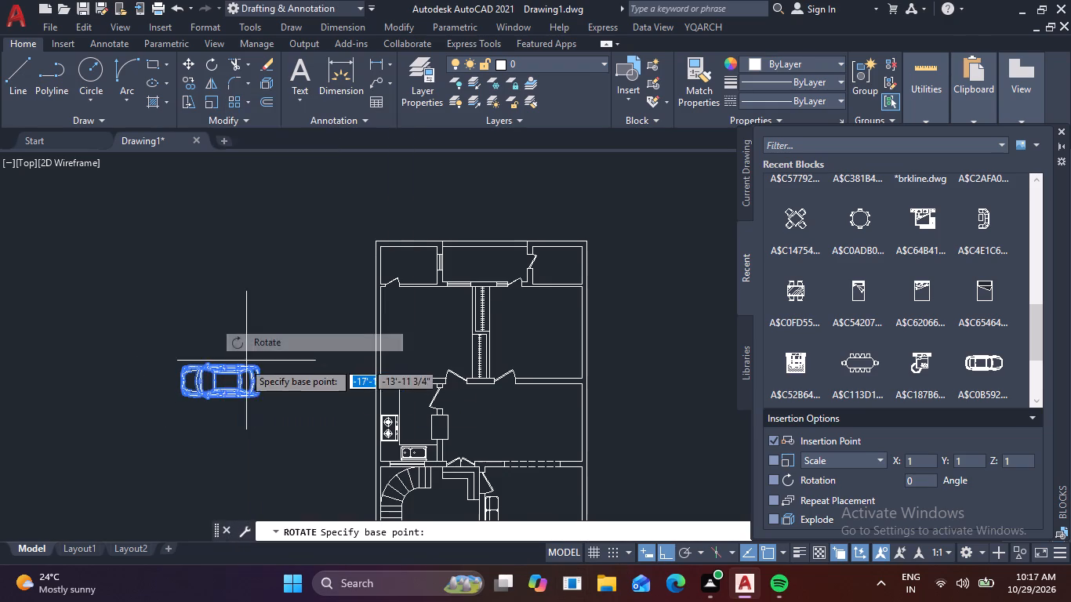
left_click(177, 378)
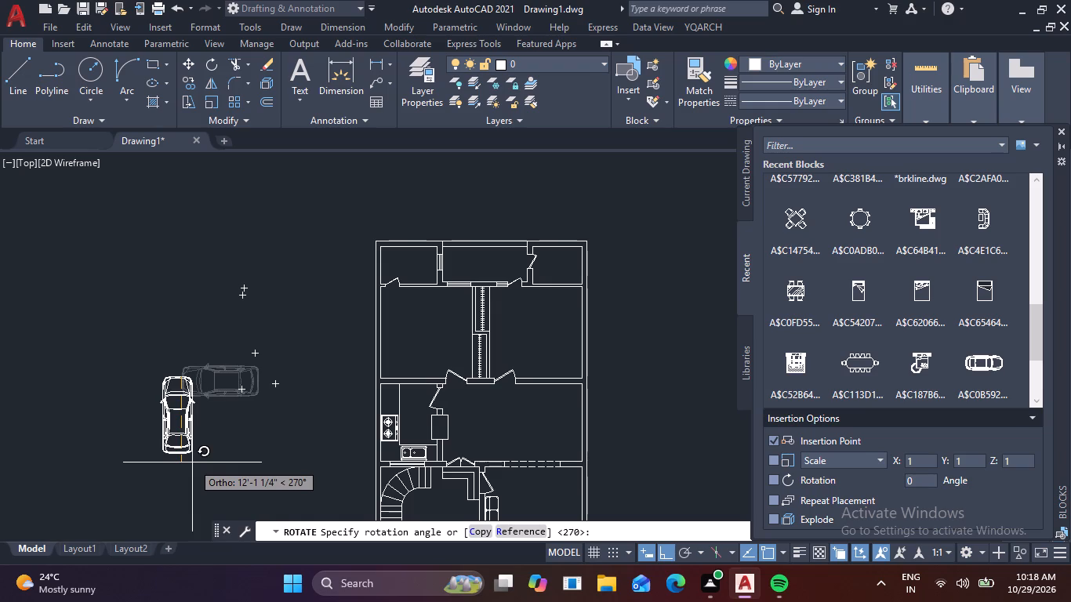
left_click(211, 486)
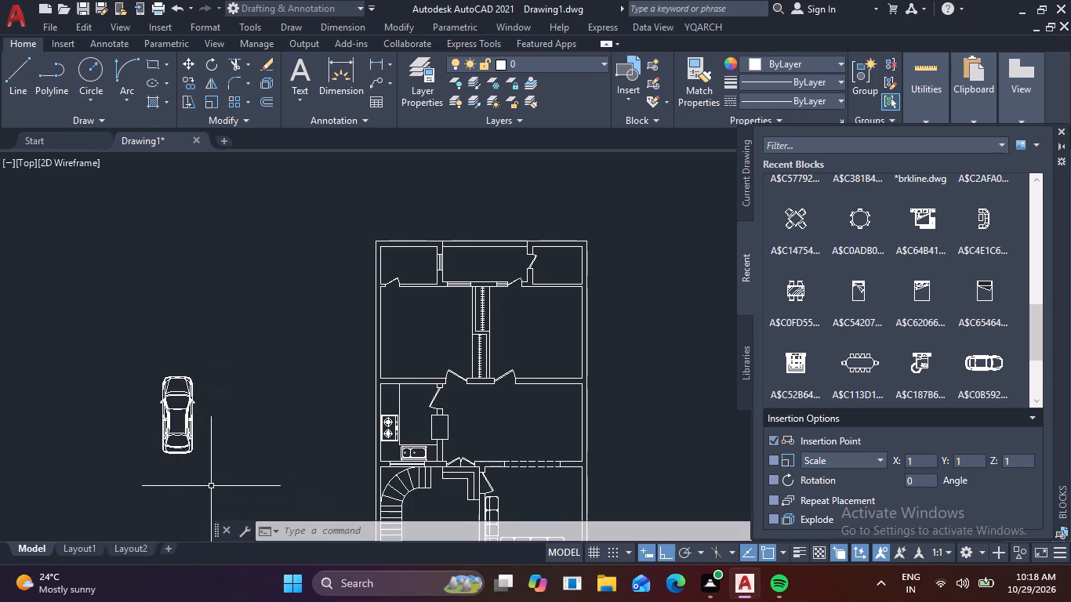
Move the car by its front midpoint into the parking area beside the curved staircase, with Ortho off.
left_click(206, 468)
left_click(153, 429)
right_click(151, 429)
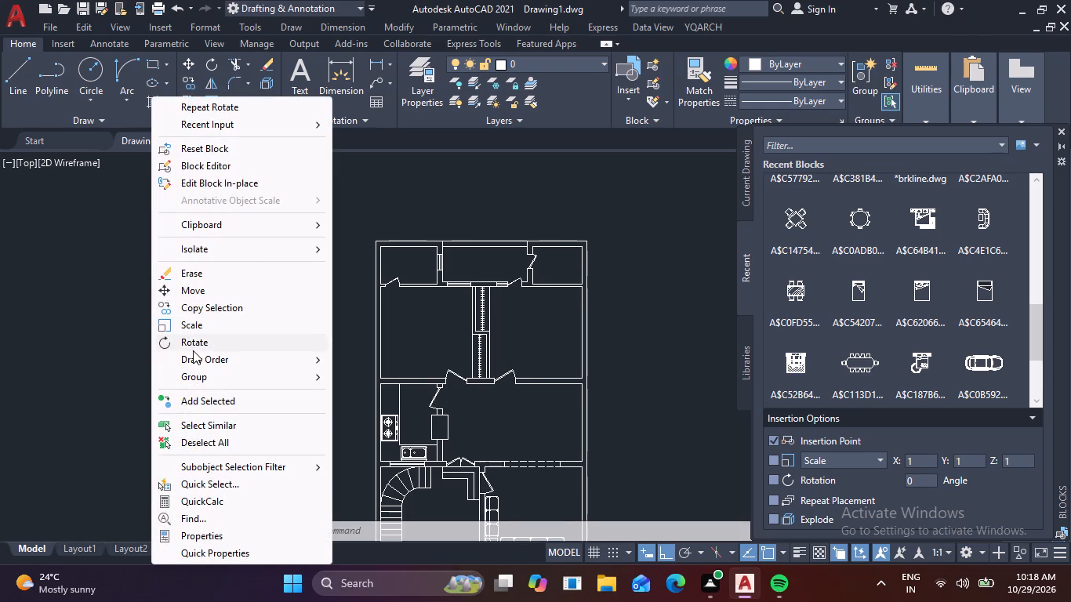
left_click(203, 288)
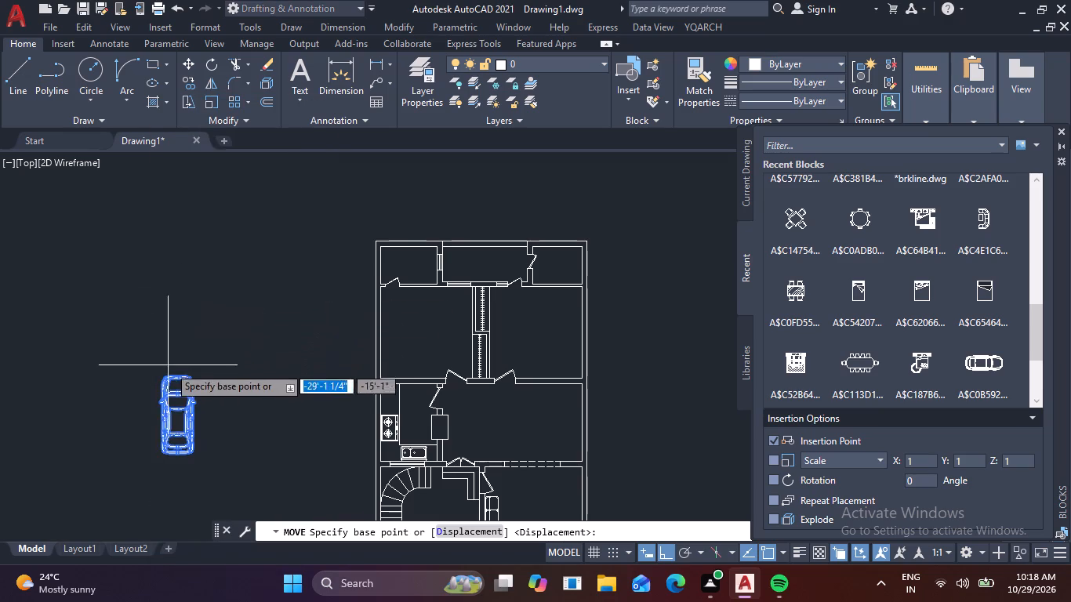
scroll(174, 372, "up", 2)
left_click(173, 386)
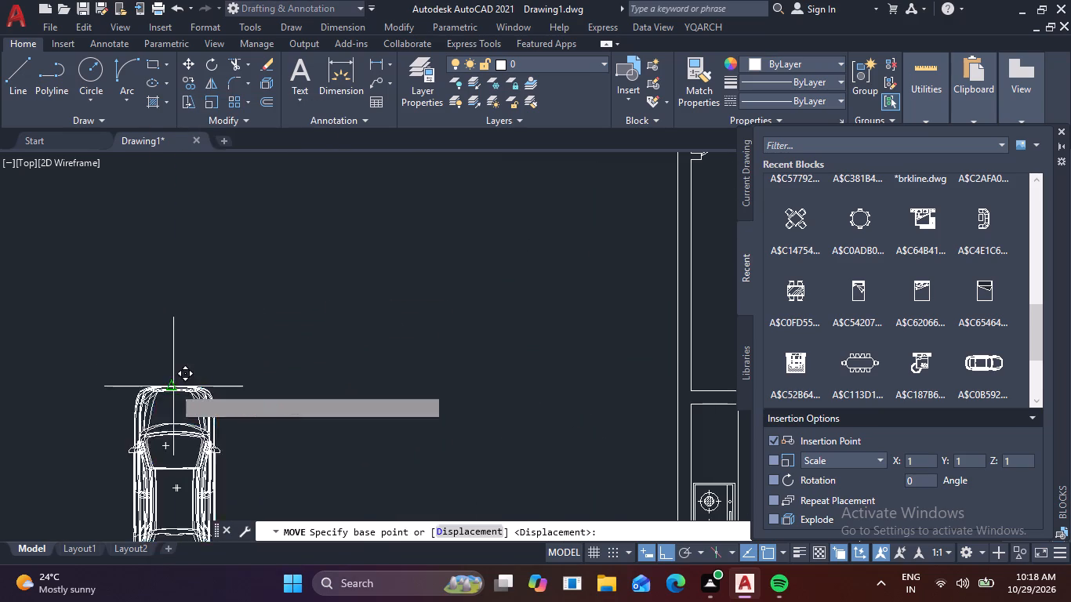
scroll(256, 357, "down", 2)
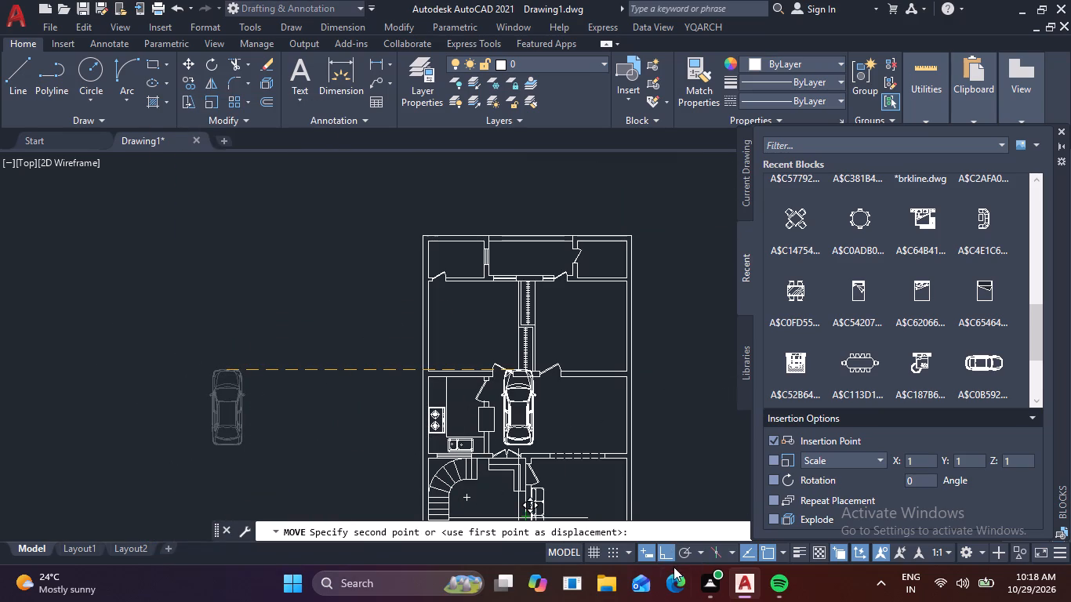
left_click(667, 555)
scroll(568, 462, "down", 1)
middle_click_drag(567, 462, 532, 340)
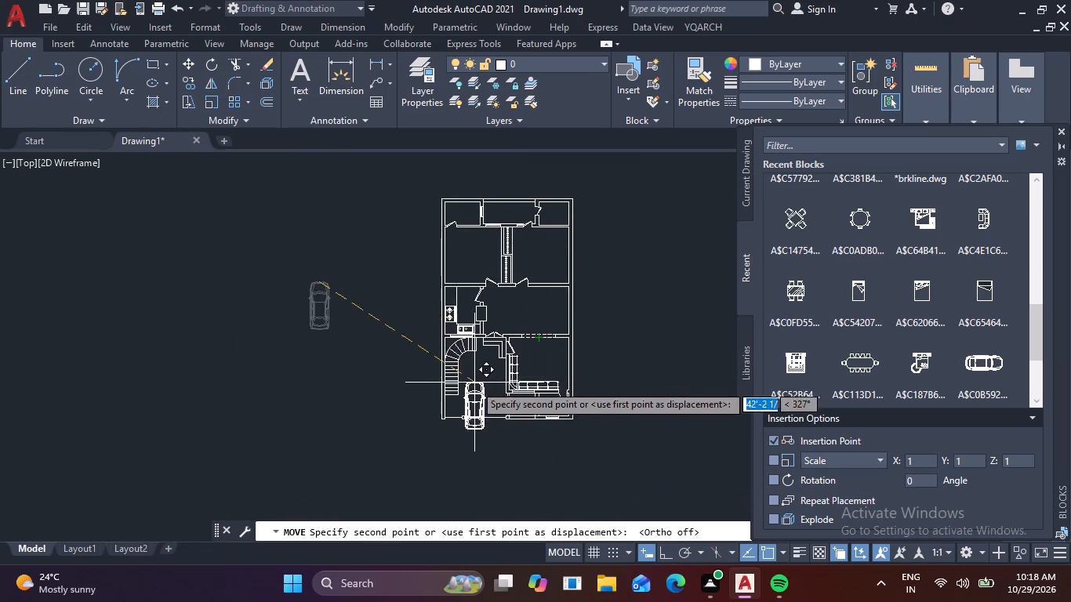
scroll(470, 386, "up", 4)
scroll(490, 239, "down", 2)
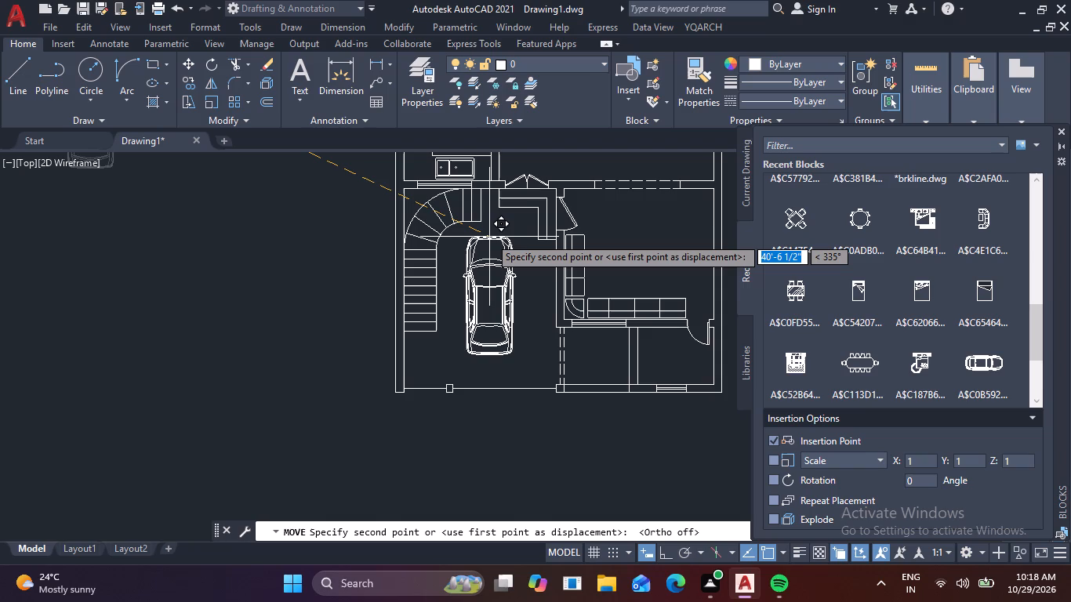
left_click(489, 237)
Scale up the car from its front midpoint until it nearly spans the space down to the front boundary line.
left_click(506, 238)
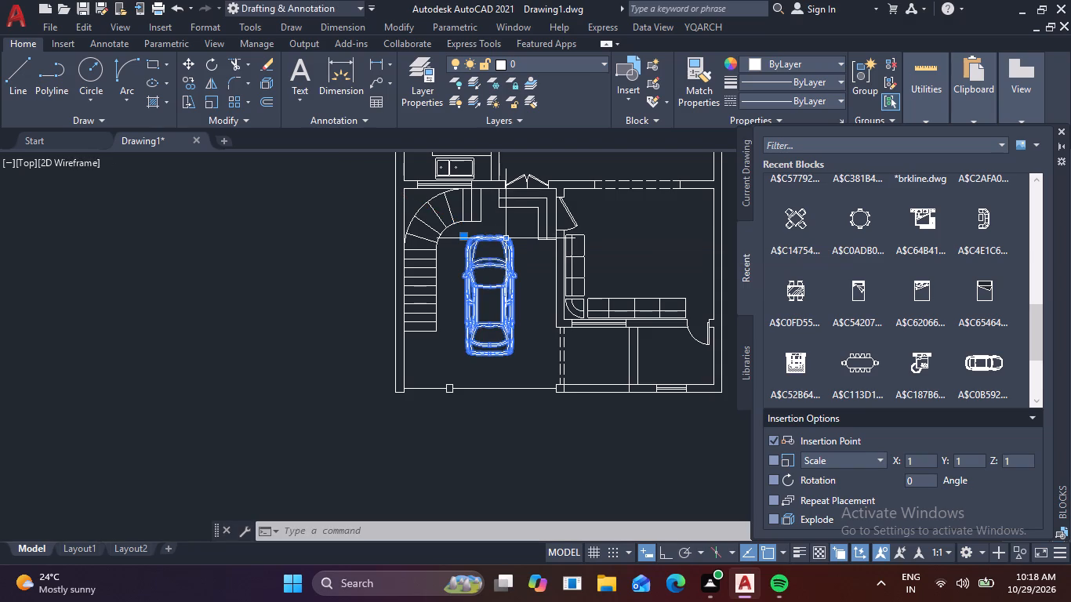
right_click(506, 238)
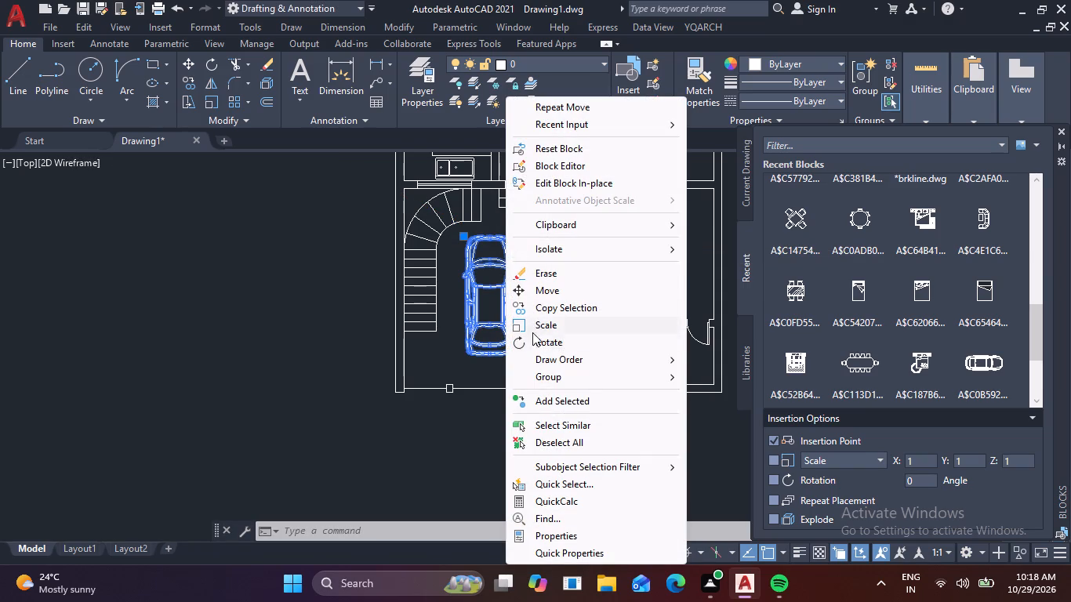
left_click(529, 321)
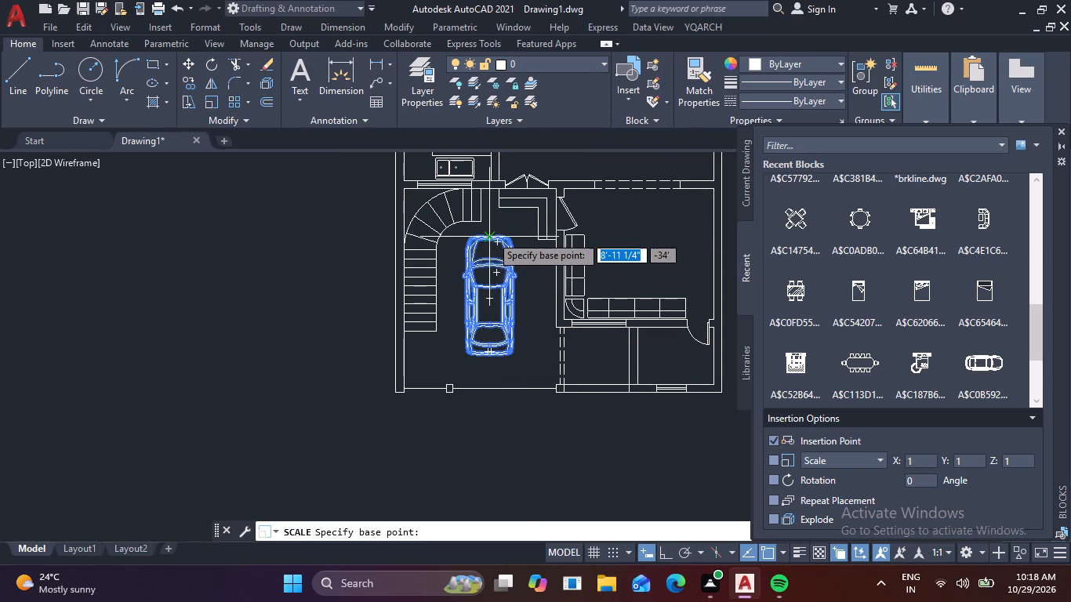
left_click(491, 235)
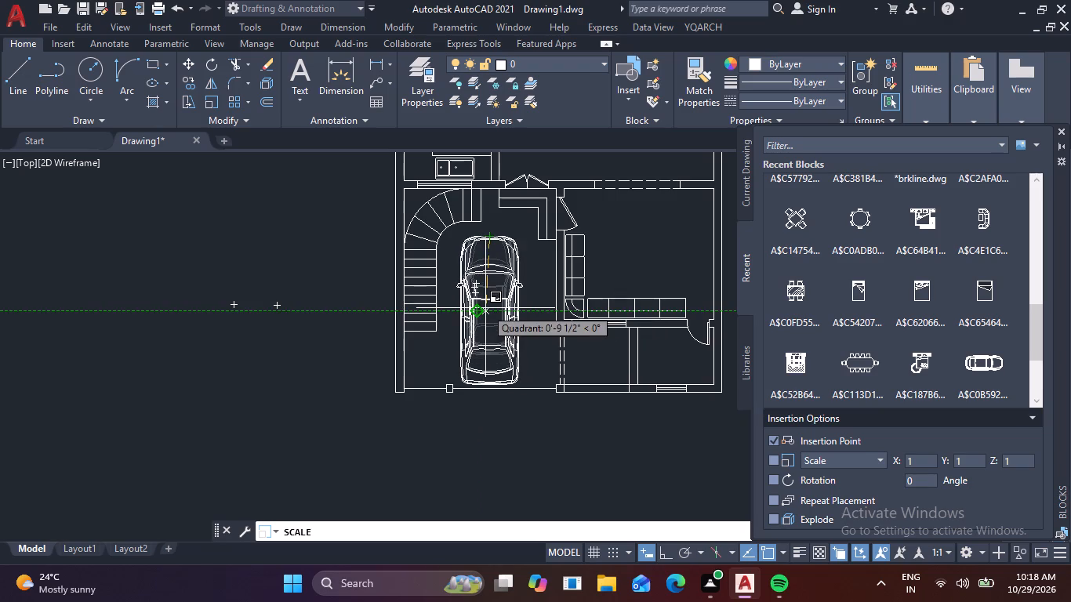
scroll(485, 308, "up", 2)
left_click(485, 311)
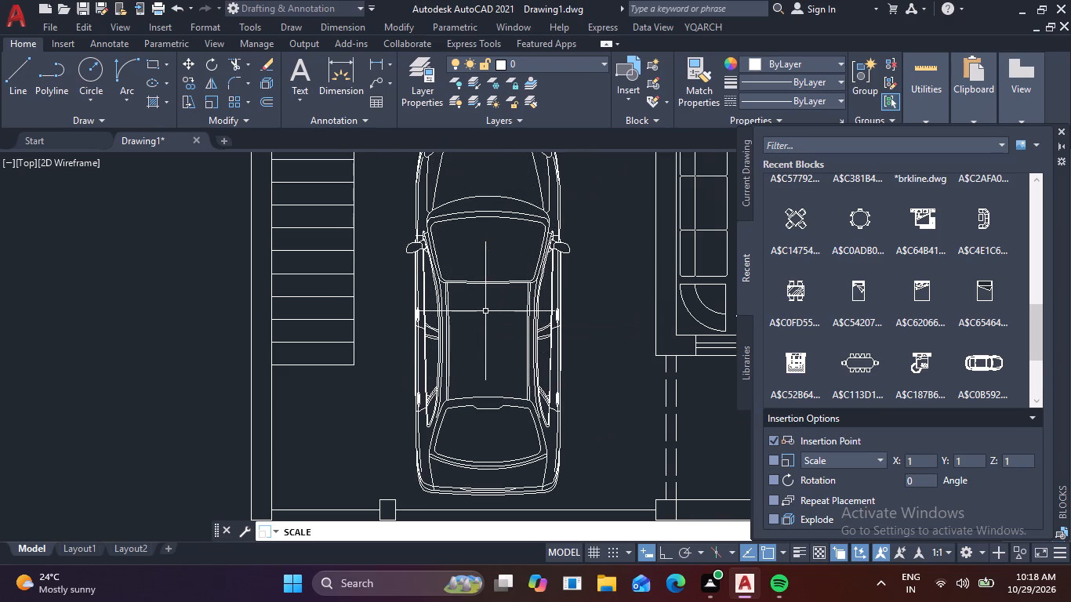
scroll(540, 310, "down", 1)
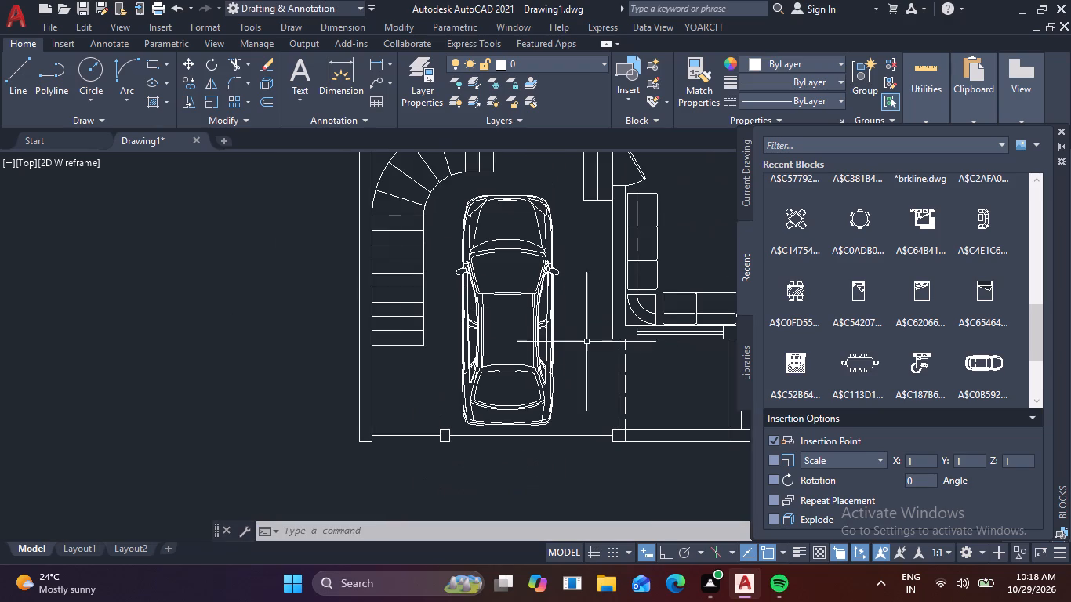
Move the car about 1'-2" at 40°, away from the stairs and the front boundary line.
left_click(542, 296)
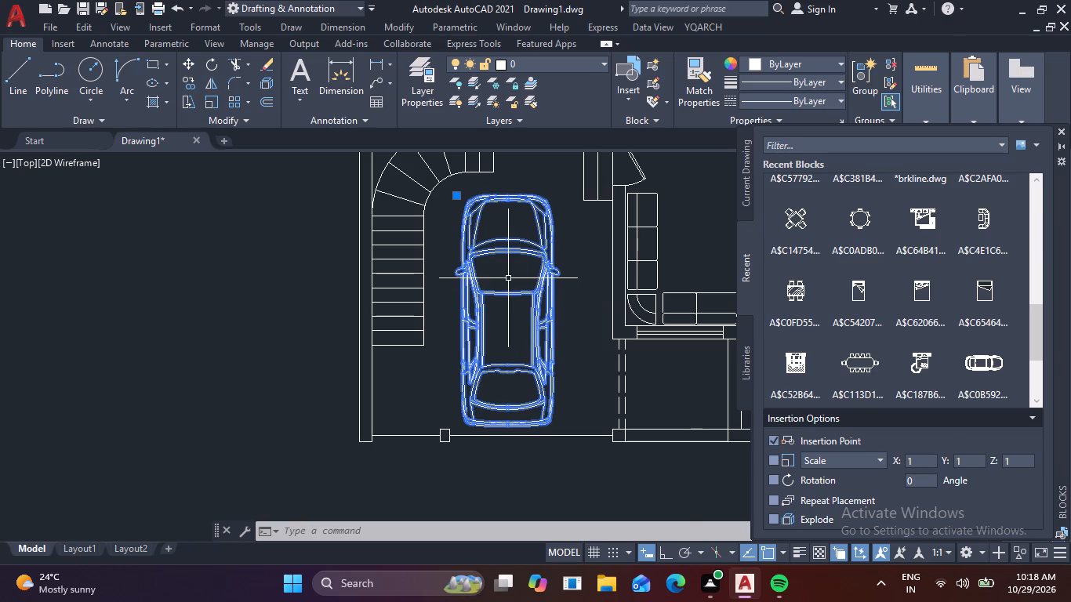
right_click(510, 276)
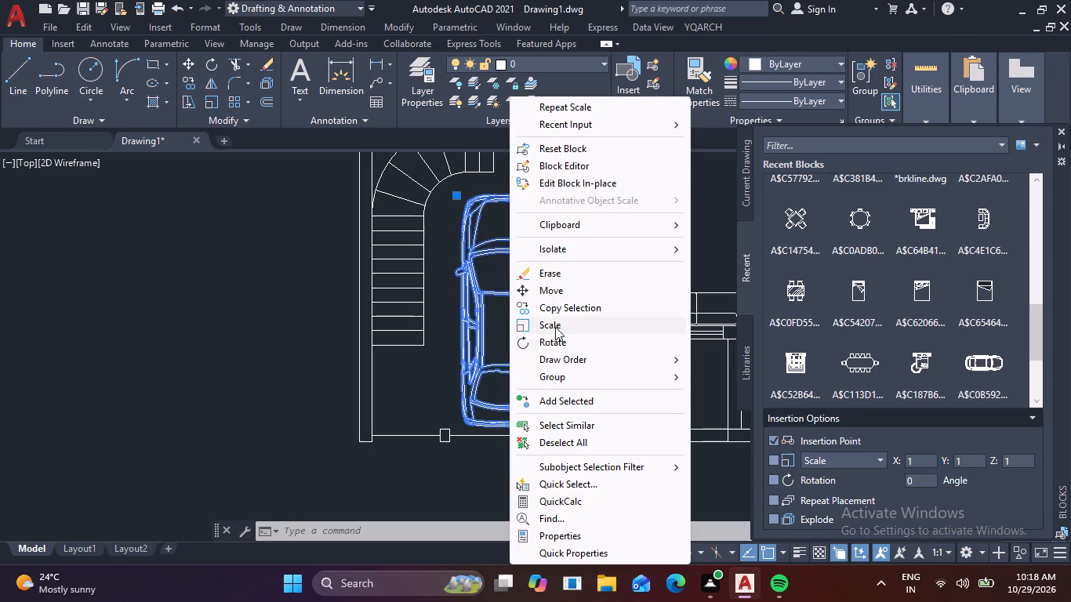
left_click(553, 294)
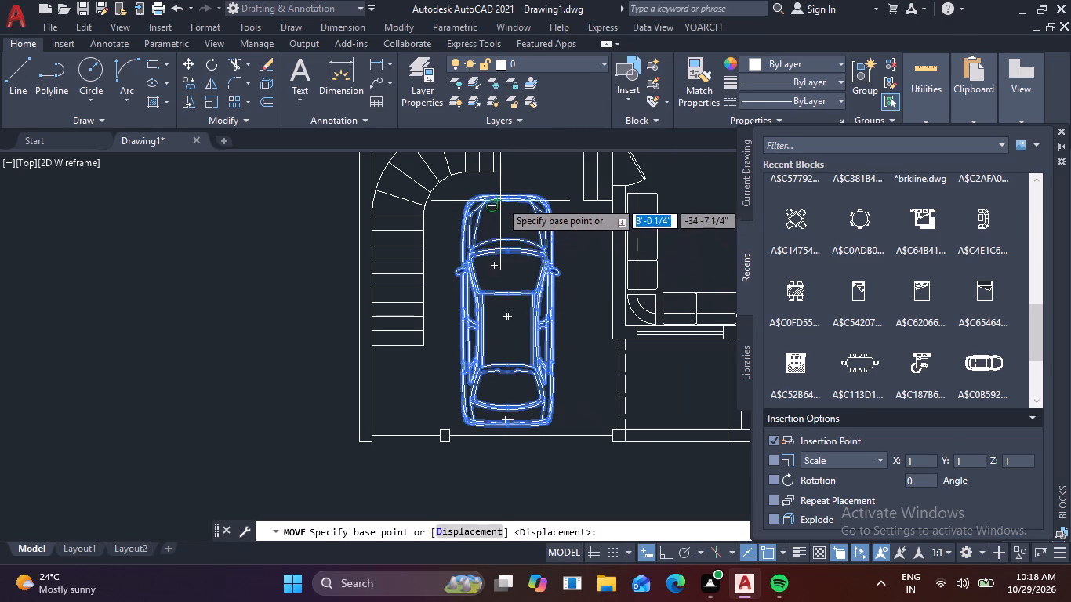
left_click(509, 195)
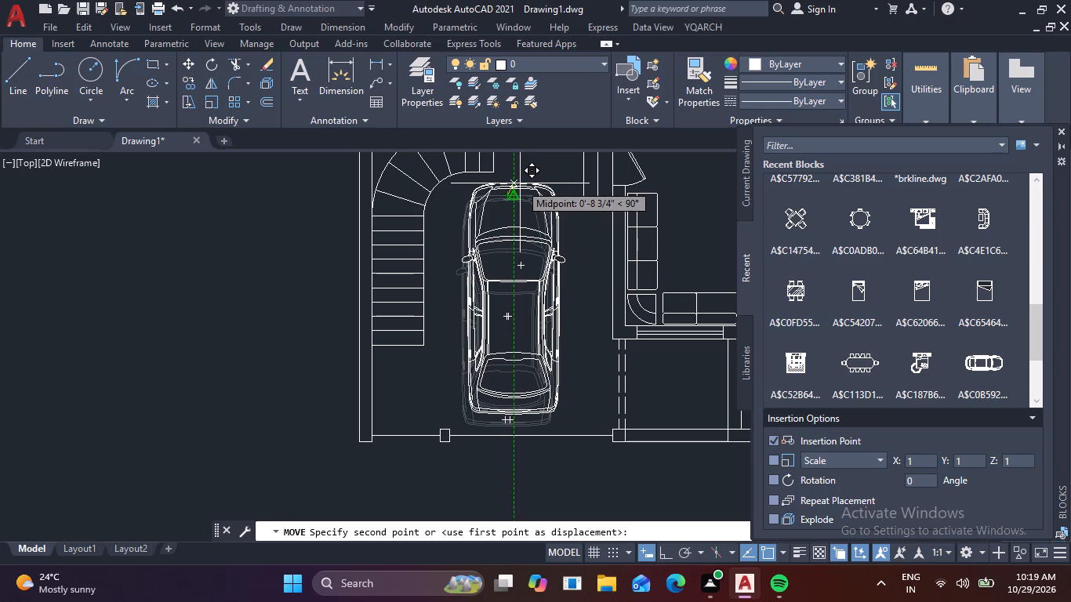
left_click(523, 183)
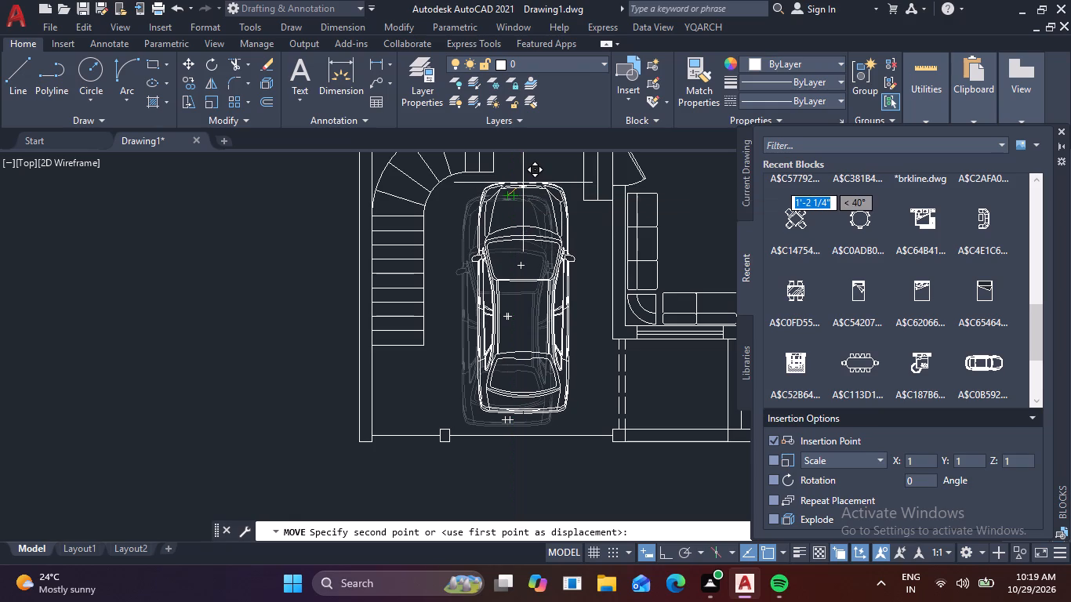
scroll(499, 218, "down", 2)
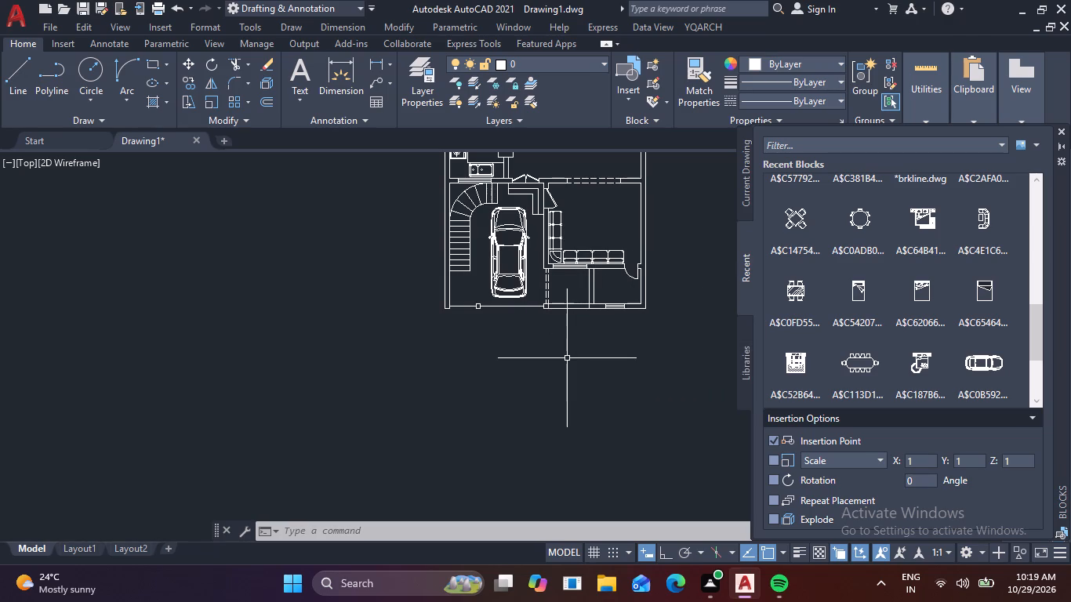
Look through the bed blocks of 01-01-cad-blocks-net-beds.dwg in DesignCenter.
type("dc")
key("space")
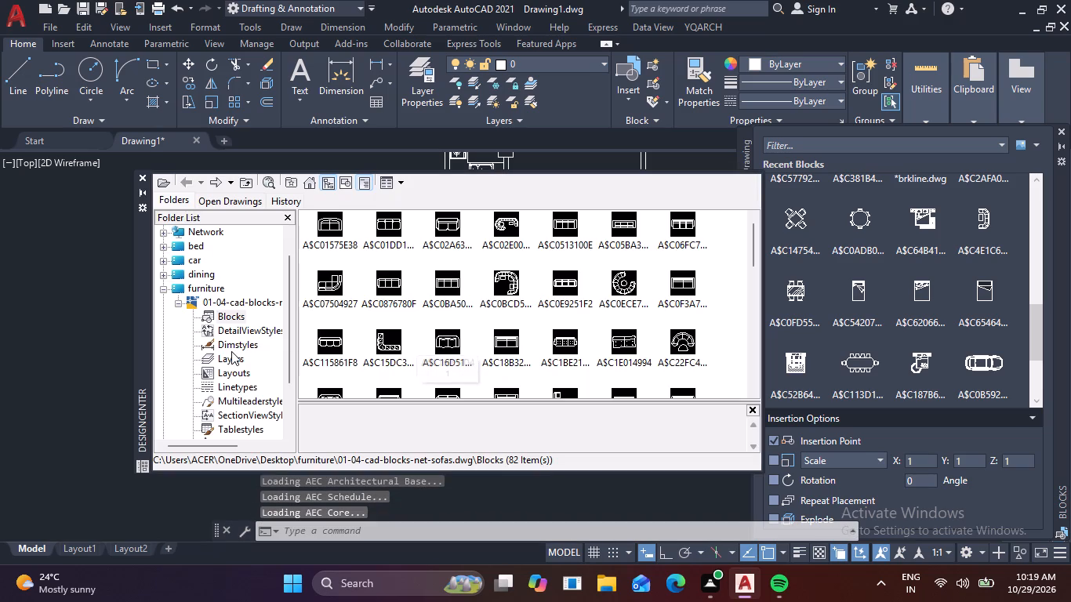
left_click(206, 247)
left_click(177, 252)
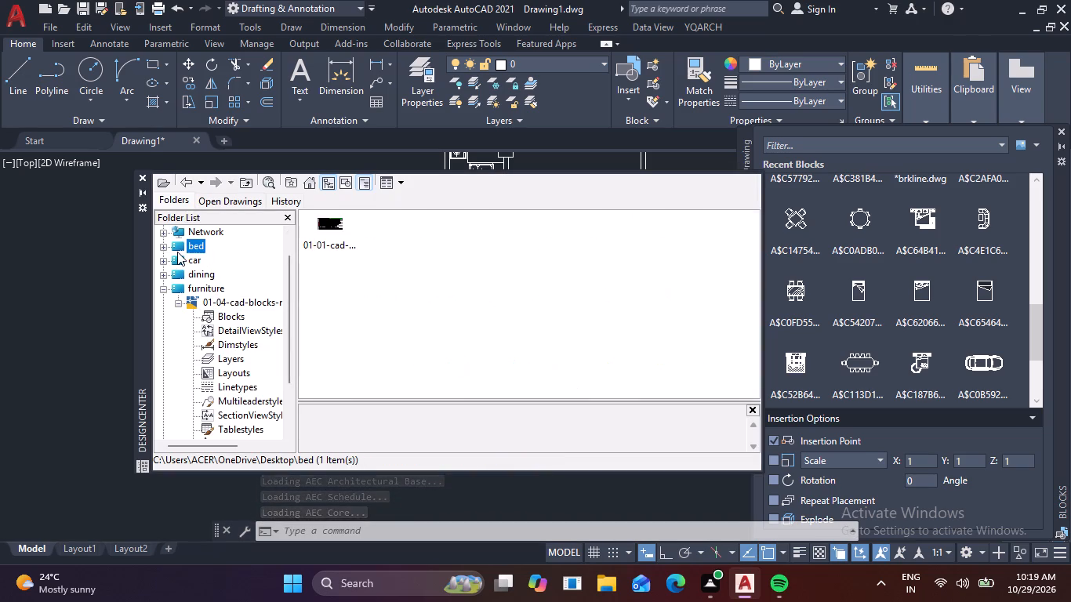
double_click(339, 230)
double_click(339, 230)
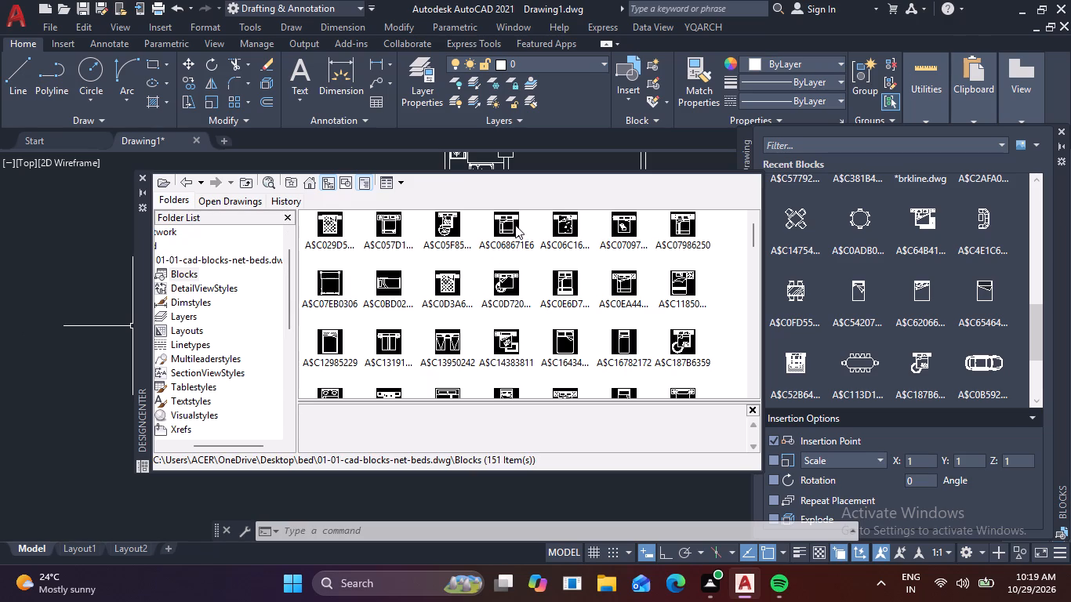
left_click(144, 176)
Insert the recent double-bed block with two bedside tables, A$C1A706..., into the empty area outside the house plan near the parking front.
scroll(947, 267, "up", 3)
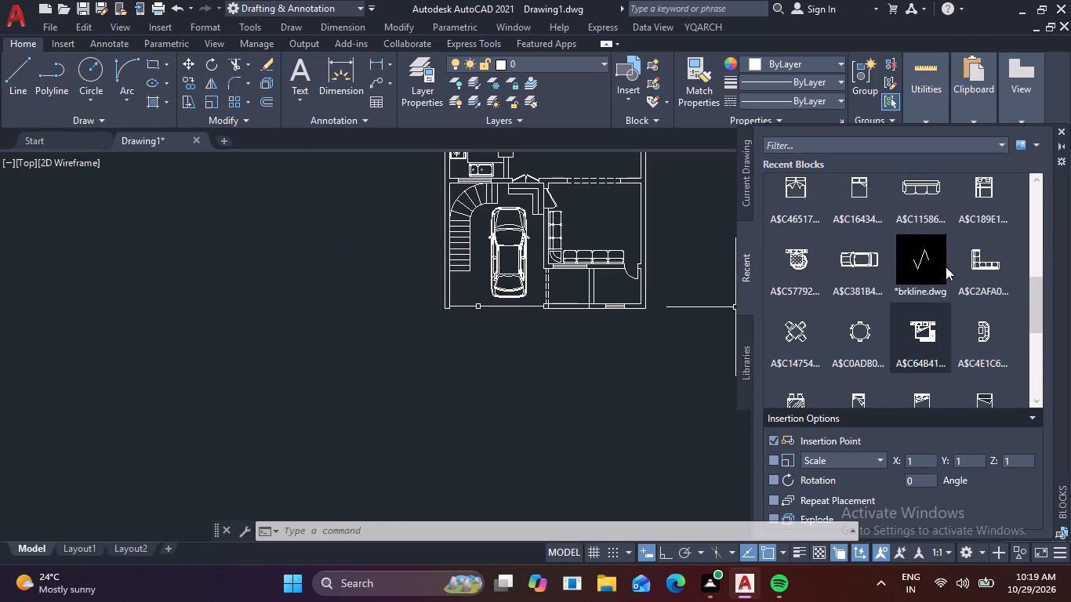
scroll(946, 267, "up", 4)
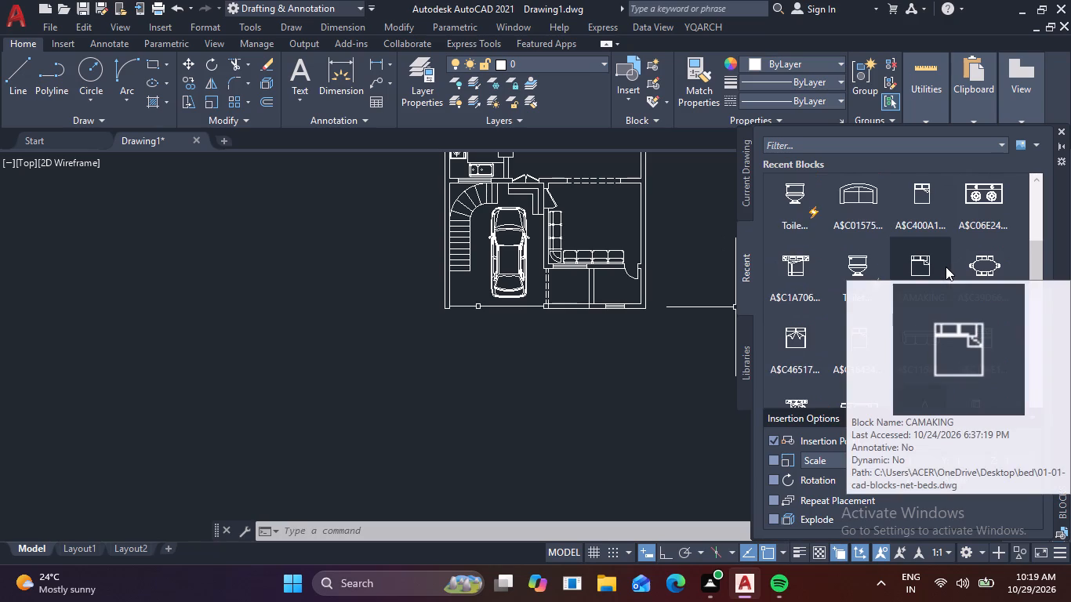
left_click_drag(793, 265, 371, 383)
Scale up the inserted bed from its insertion point until it is about a quarter of the house's width.
left_click(394, 399)
left_click(318, 373)
right_click(318, 373)
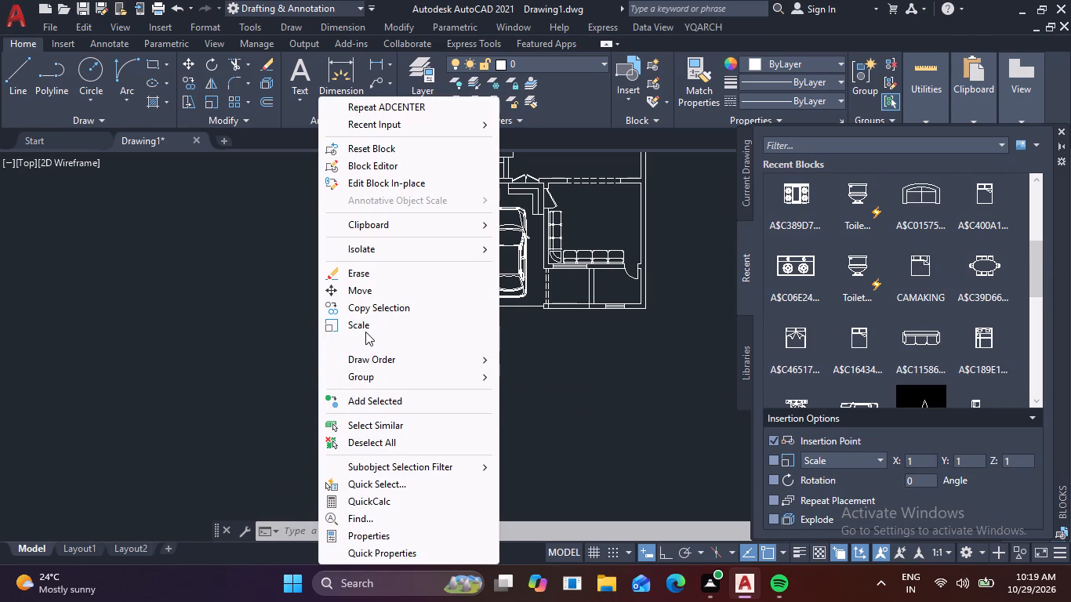
left_click(362, 328)
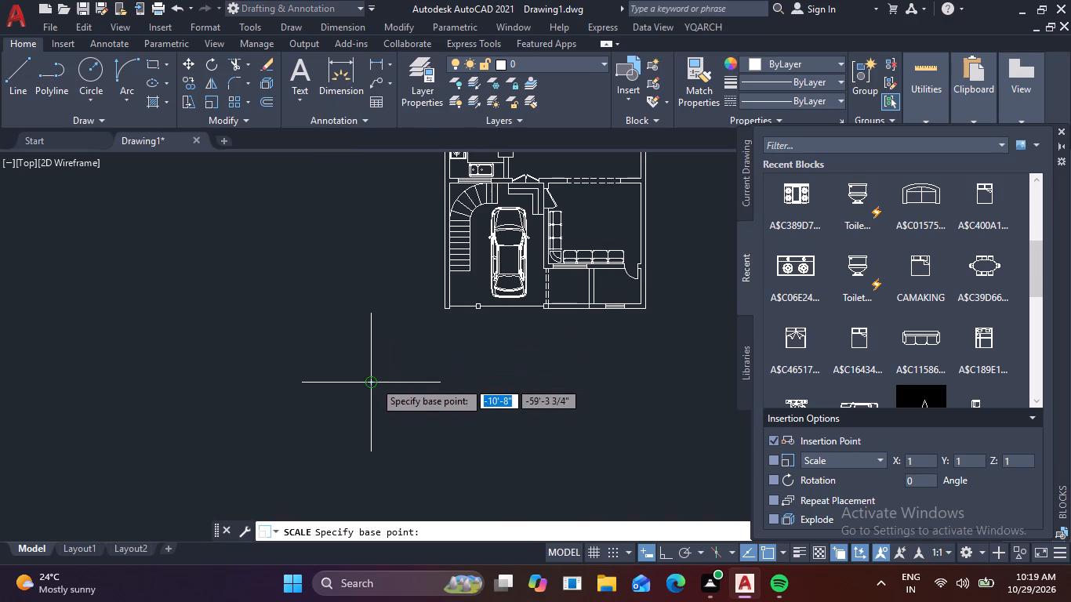
left_click(374, 381)
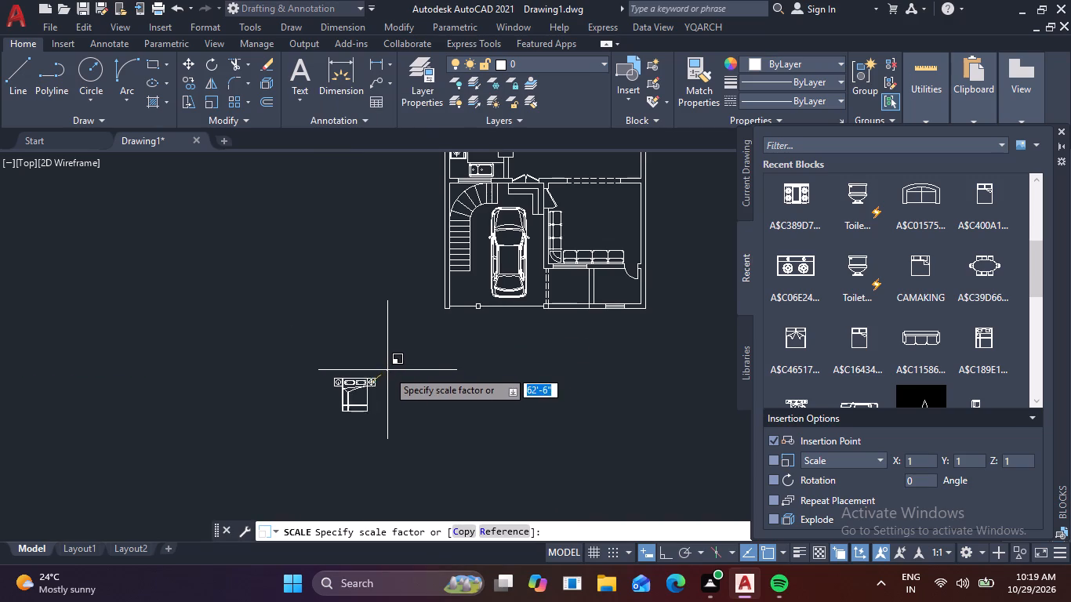
left_click(391, 365)
Rotate the bed 180° about a point on its headboard, with Ortho on, so the headboard faces the bottom of the plan.
middle_click_drag(434, 344, 394, 435)
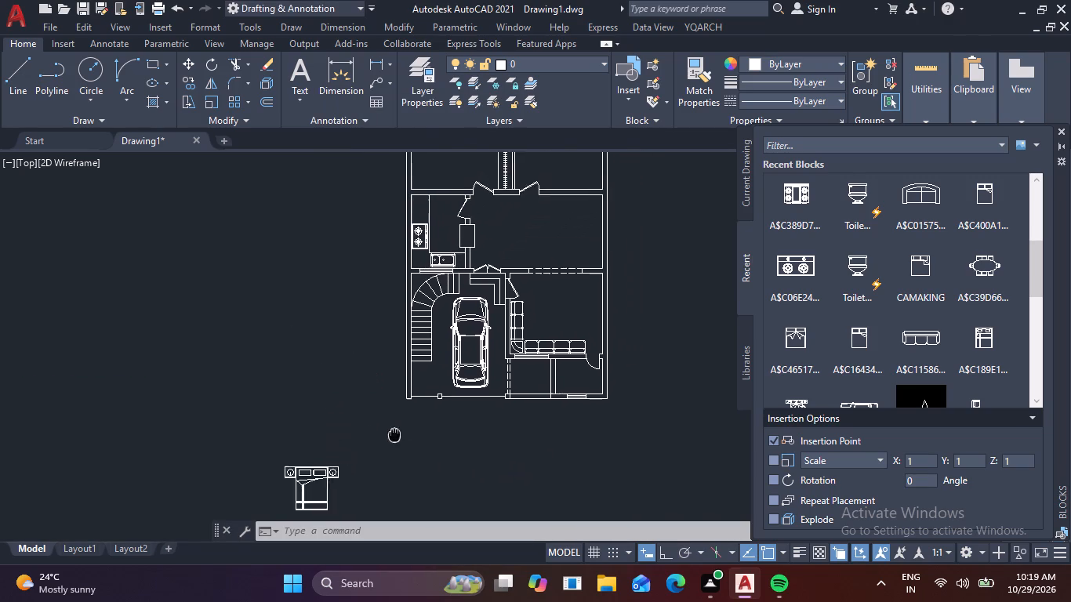
middle_click_drag(394, 435, 368, 476)
scroll(368, 473, "down", 1)
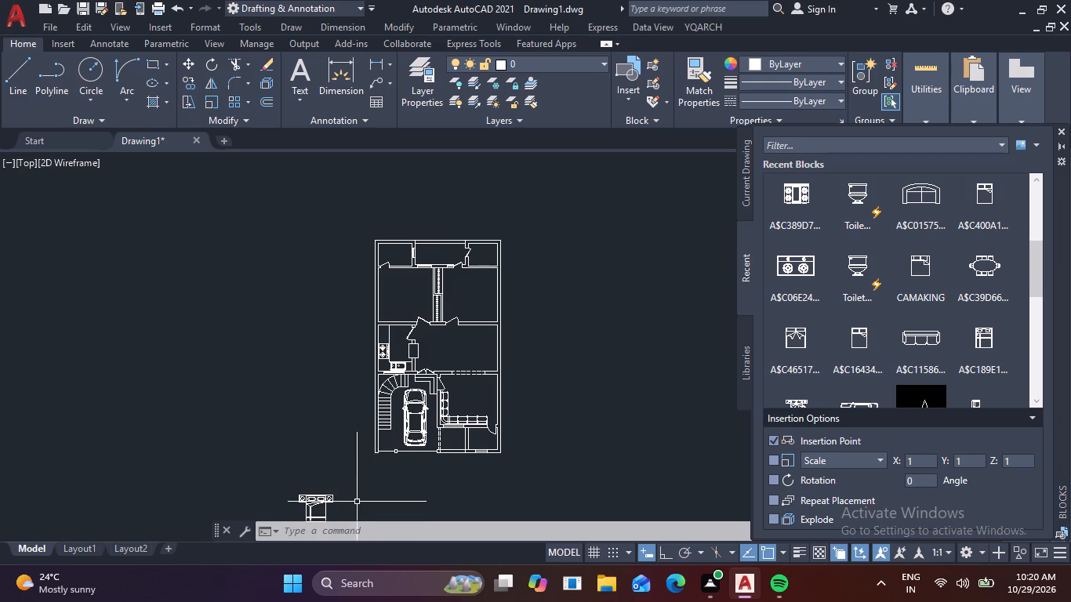
middle_click_drag(354, 500, 365, 451)
left_click(354, 457)
left_click(311, 435)
right_click(311, 435)
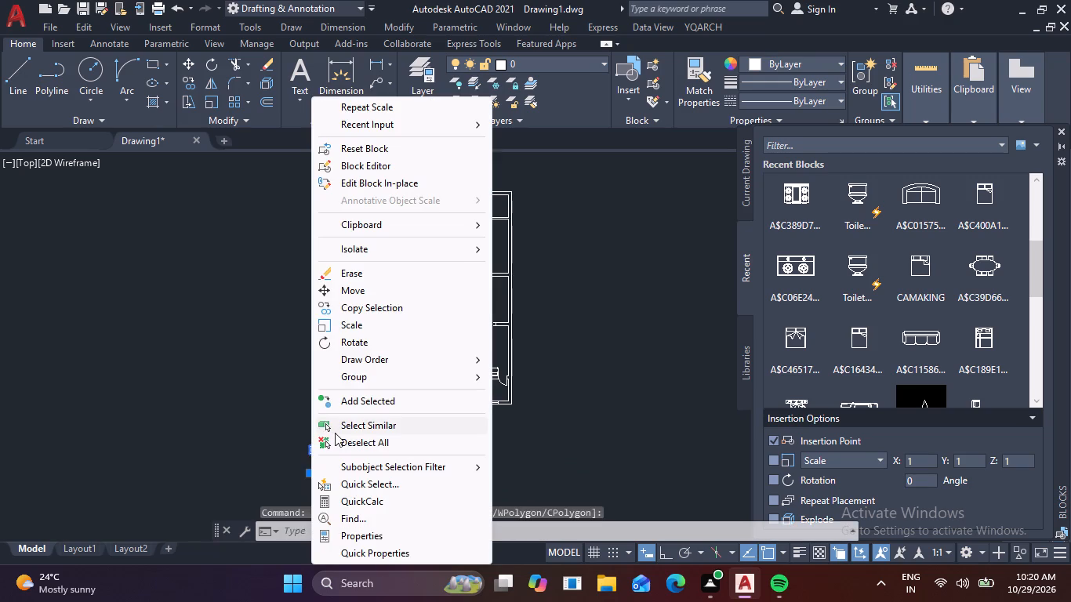
left_click(364, 344)
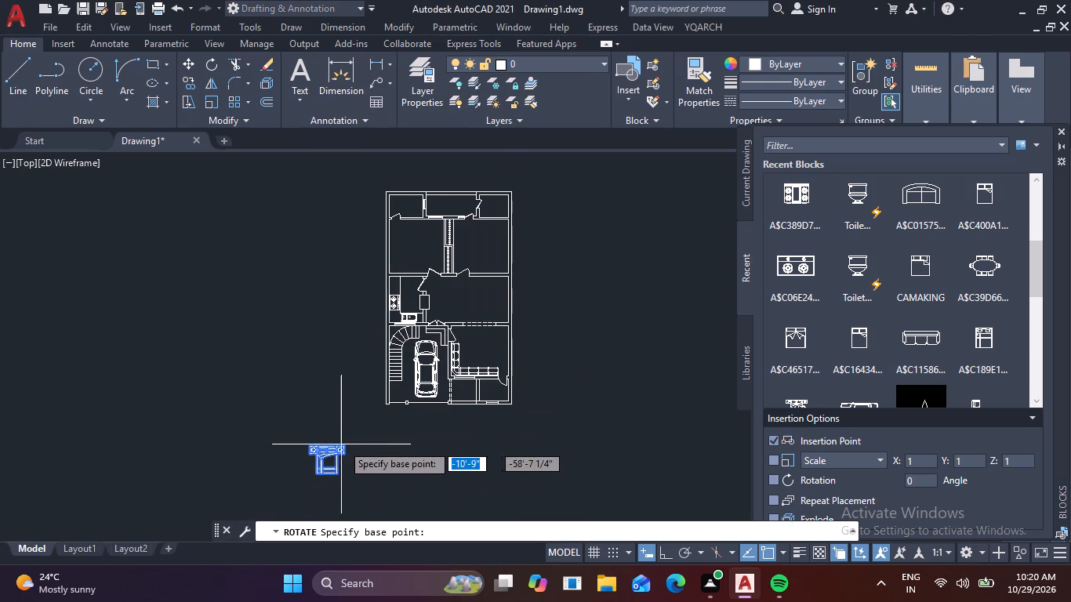
left_click(329, 448)
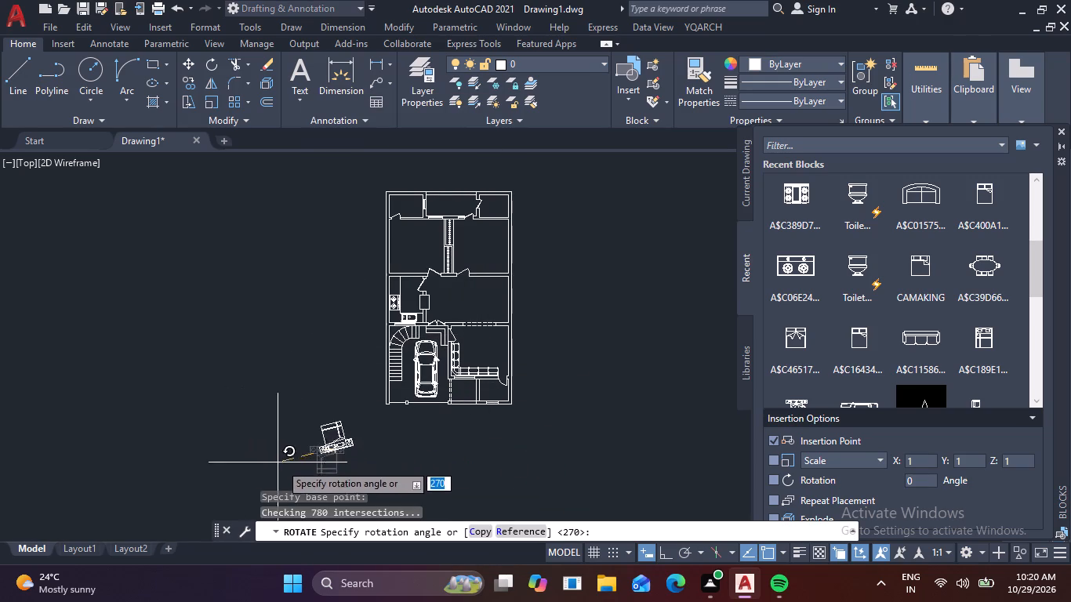
left_click(655, 553)
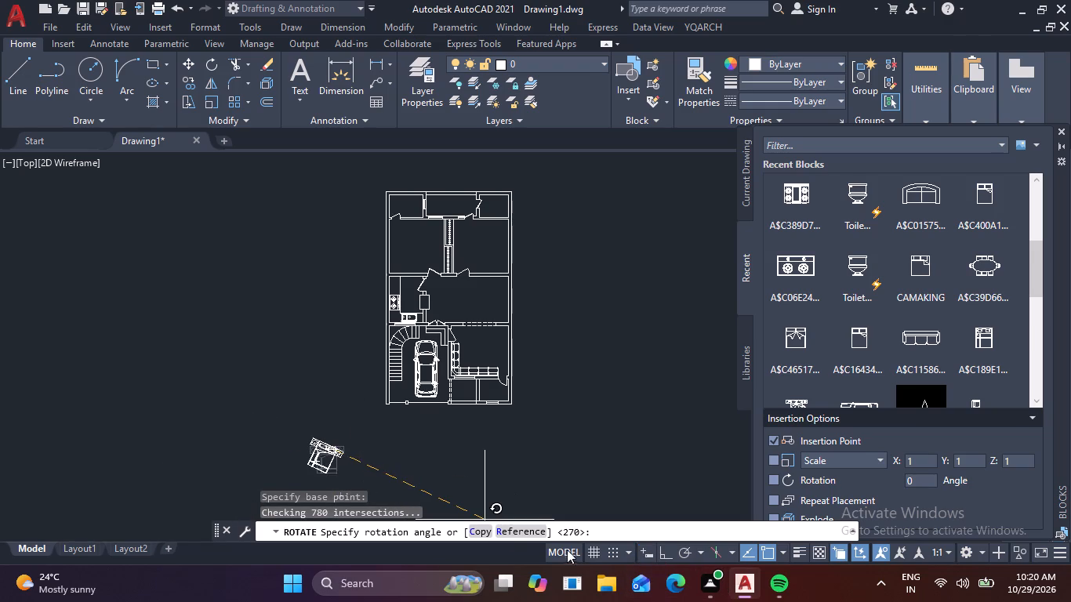
left_click(643, 550)
left_click(660, 550)
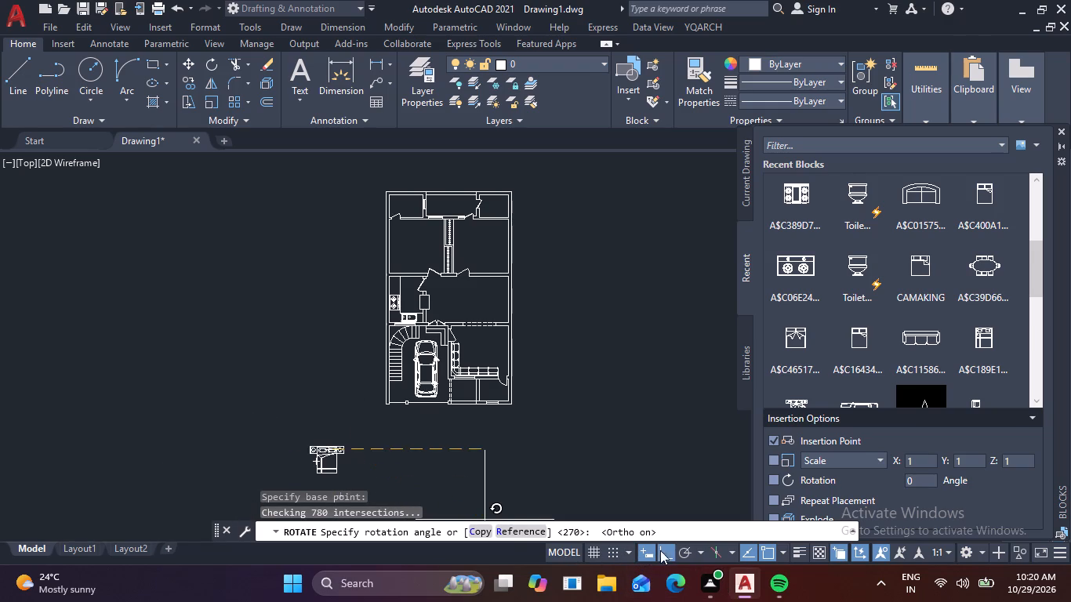
left_click(212, 471)
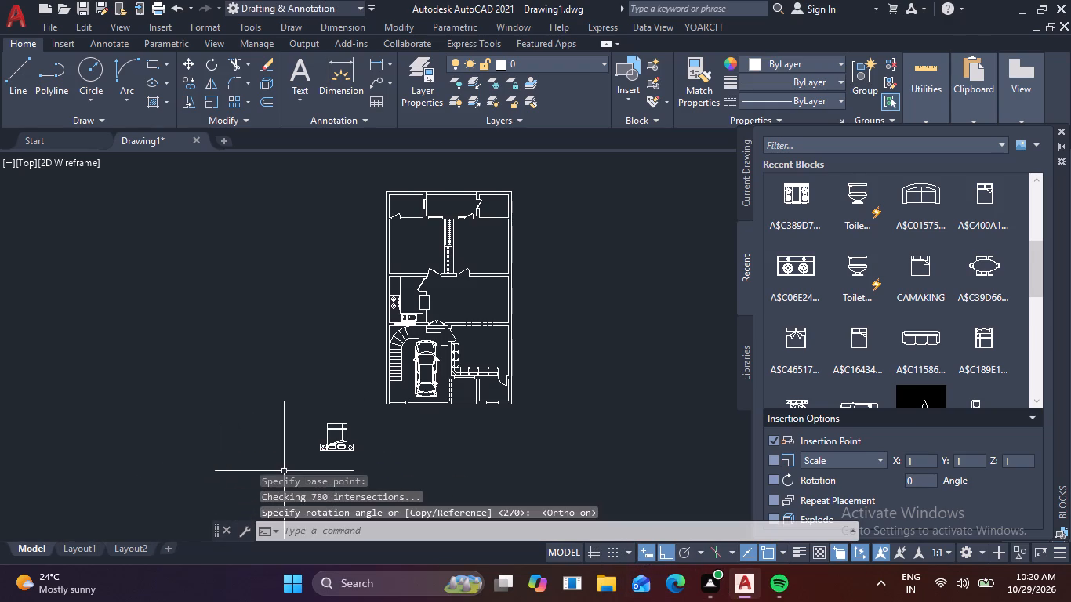
Copy the bed by its headboard midpoint, with Ortho off, into the bedroom above the kitchen, headboard against the lower wall.
left_click(352, 467)
left_click(288, 428)
right_click(288, 428)
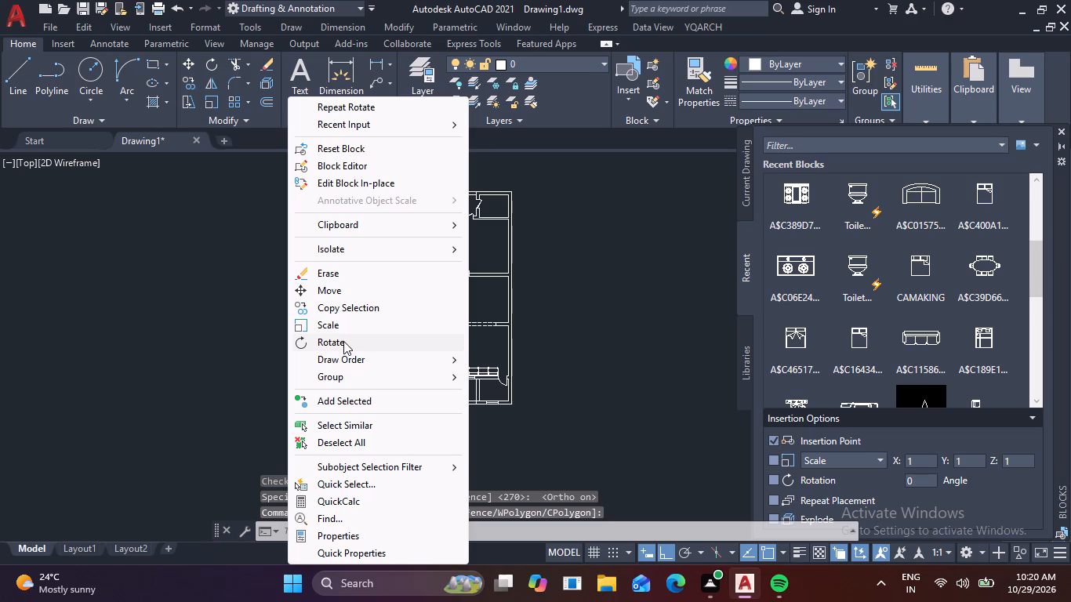
left_click(343, 310)
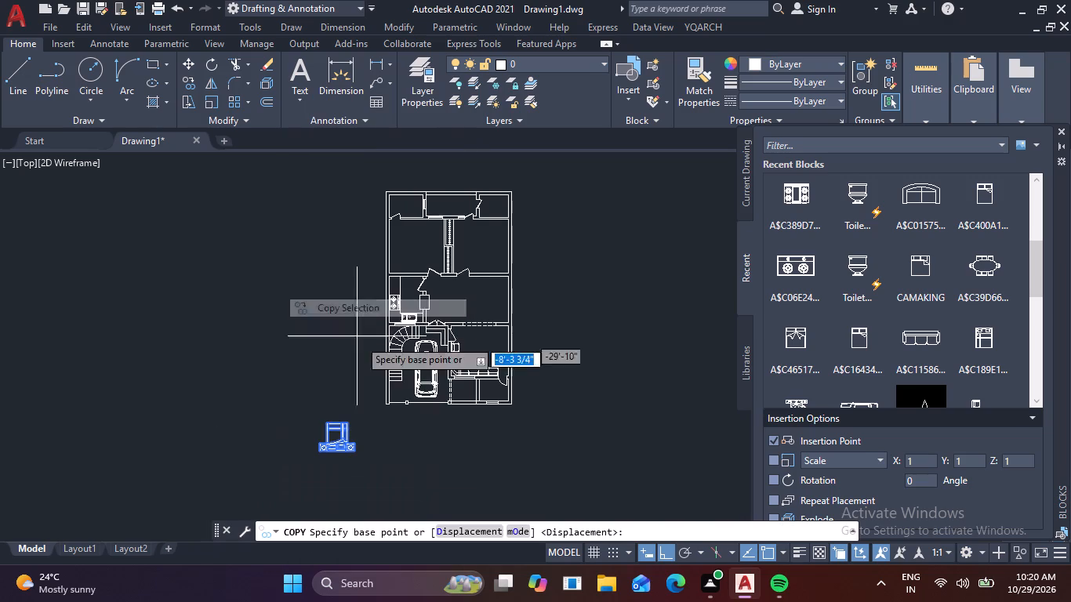
scroll(325, 466, "up", 4)
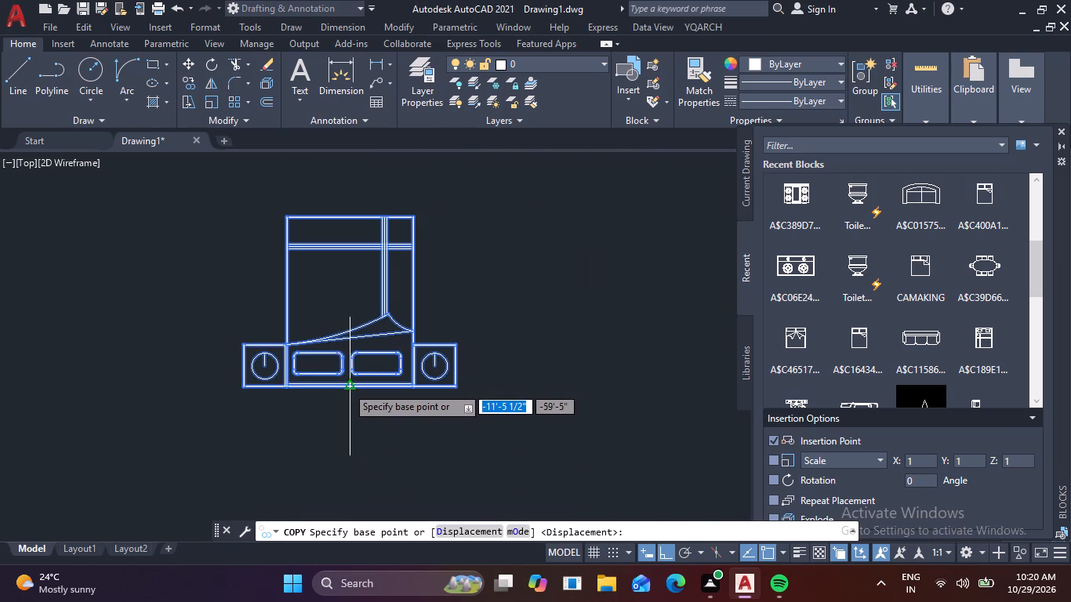
left_click(350, 387)
scroll(392, 325, "down", 3)
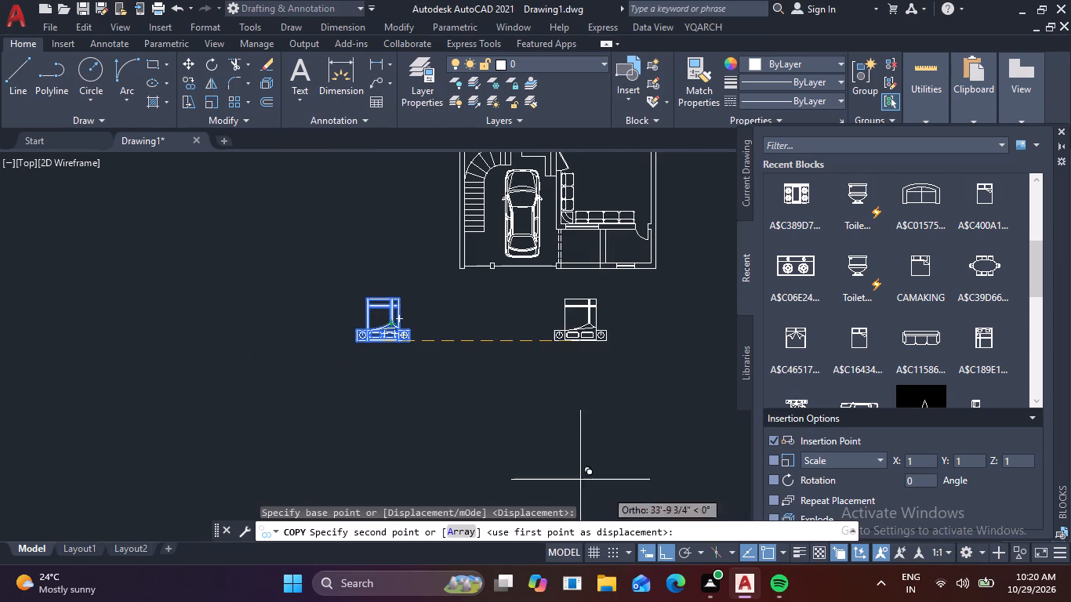
left_click(665, 549)
middle_click_drag(559, 283, 548, 455)
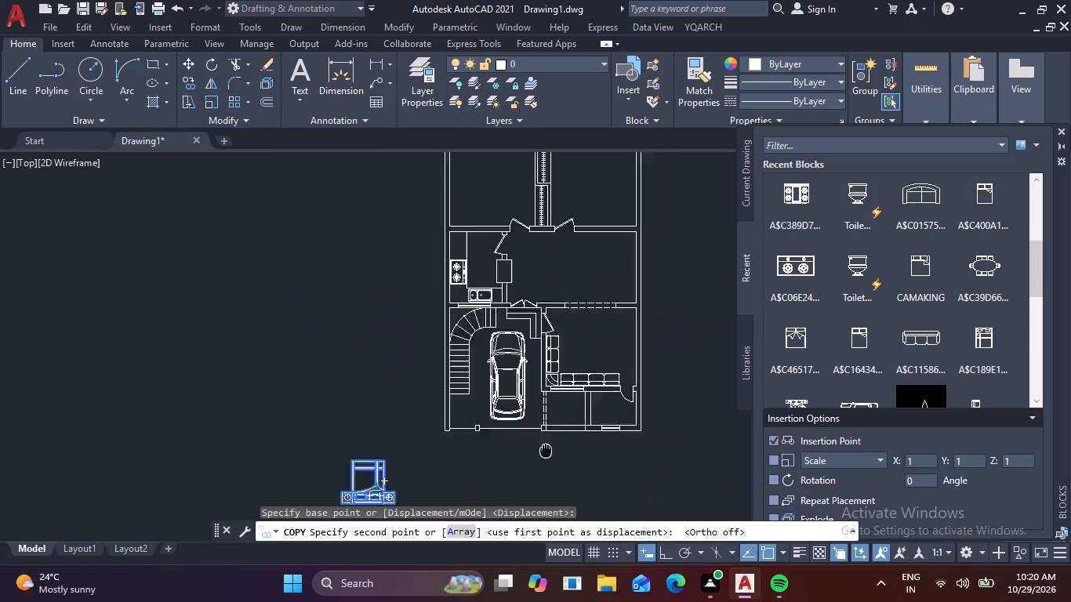
middle_click_drag(548, 455, 561, 491)
scroll(510, 278, "up", 2)
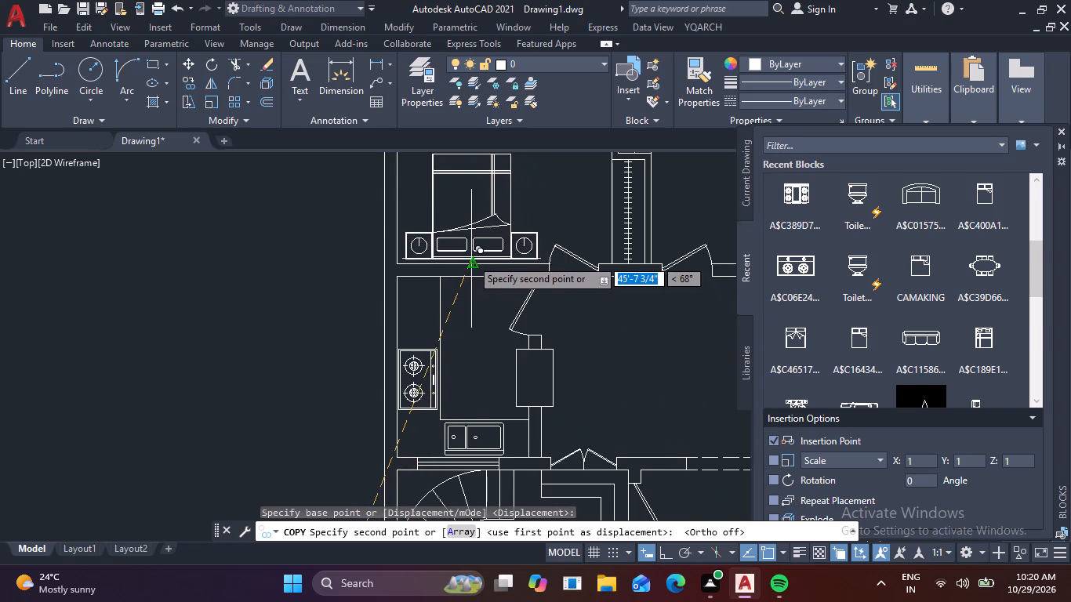
scroll(471, 259, "up", 4)
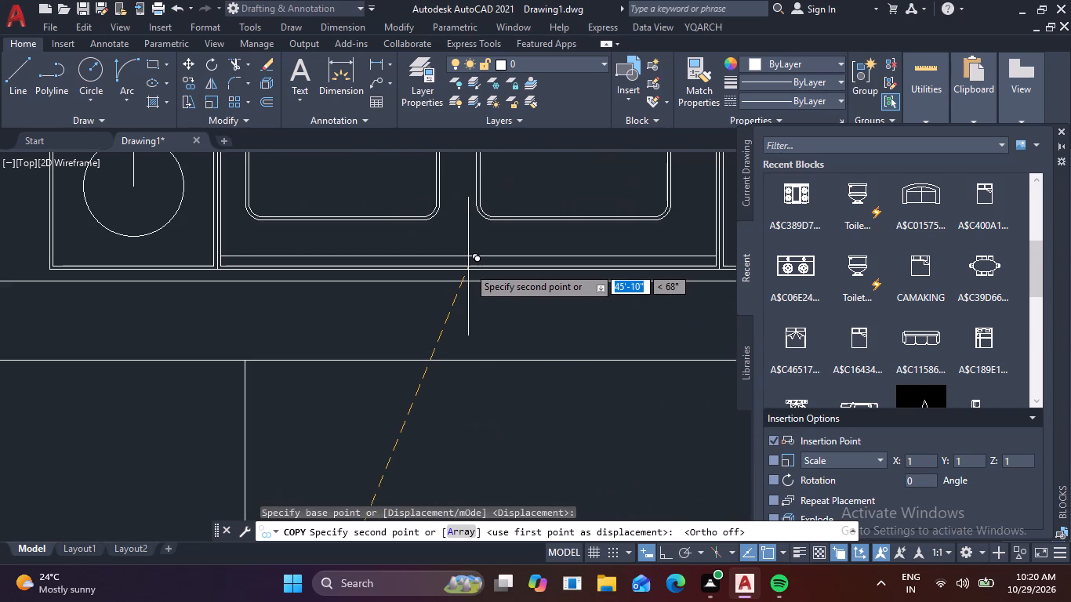
left_click(468, 267)
Place a second copy of the bed in the adjacent bedroom across the wardrobes, headboard against the lower wall, and end the copying.
scroll(470, 267, "down", 3)
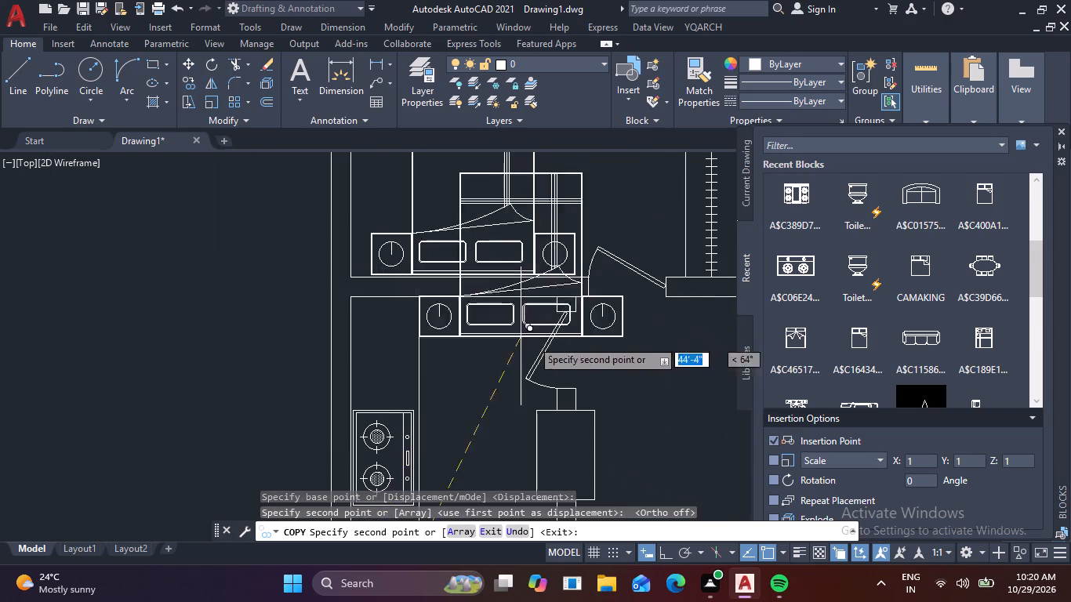
scroll(592, 370, "down", 2)
middle_click_drag(615, 385, 430, 370)
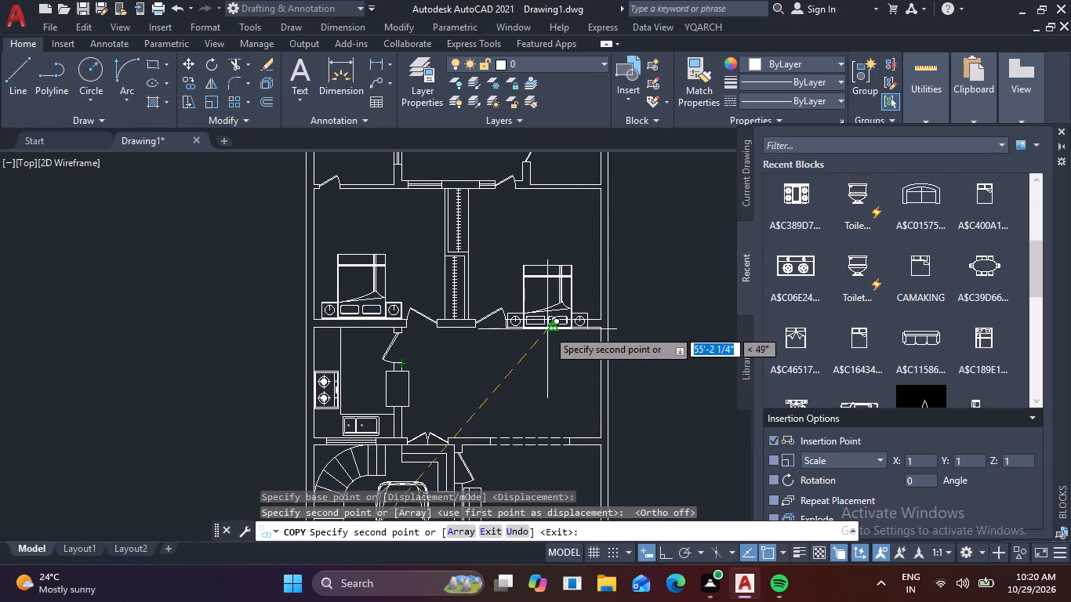
scroll(543, 330, "up", 4)
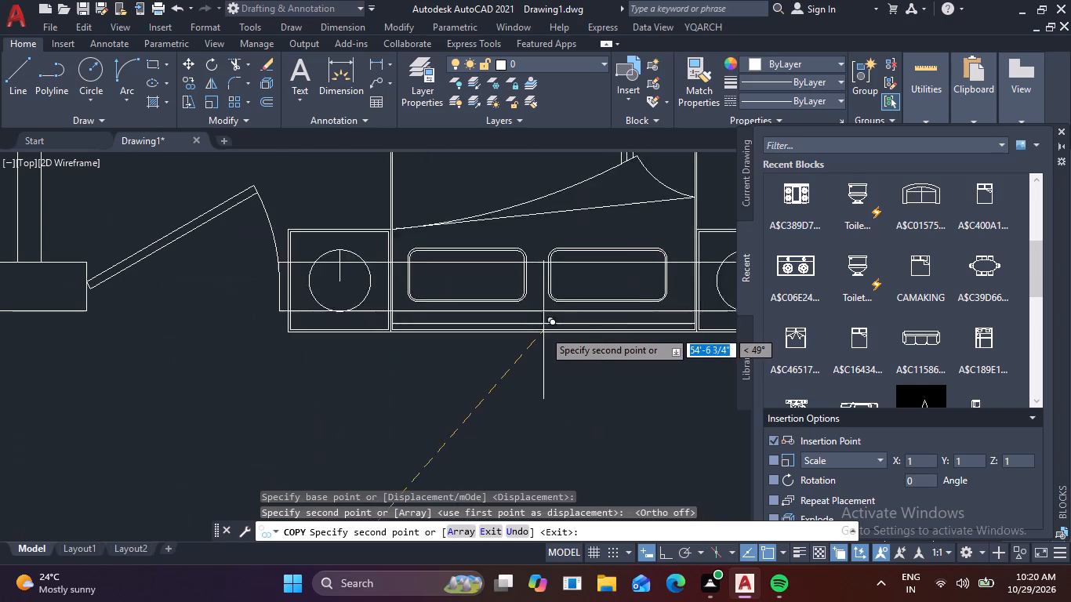
middle_click_drag(535, 256, 314, 313)
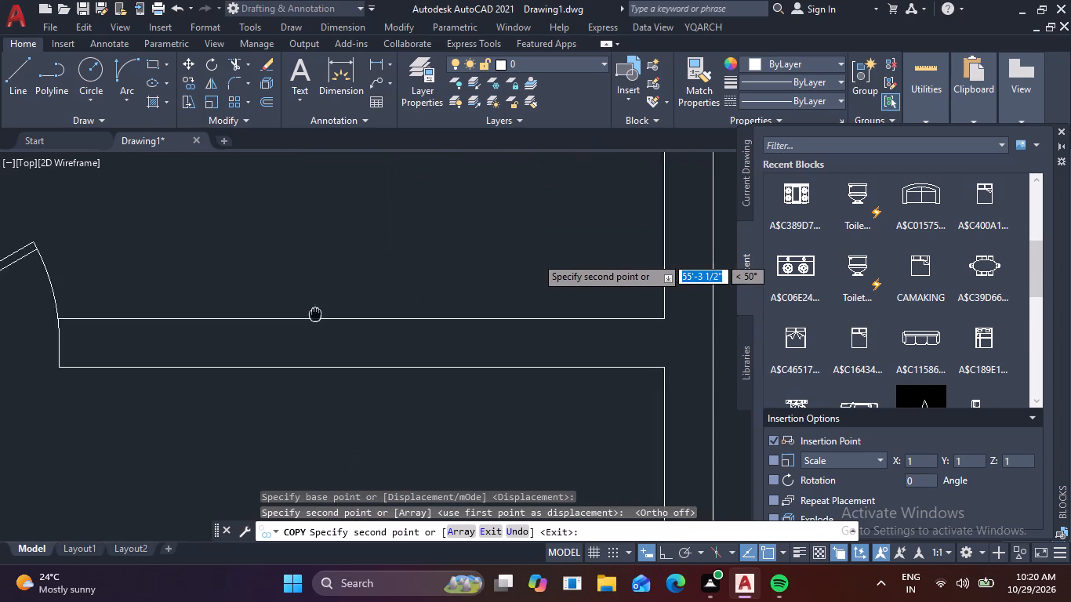
middle_click_drag(314, 313, 296, 320)
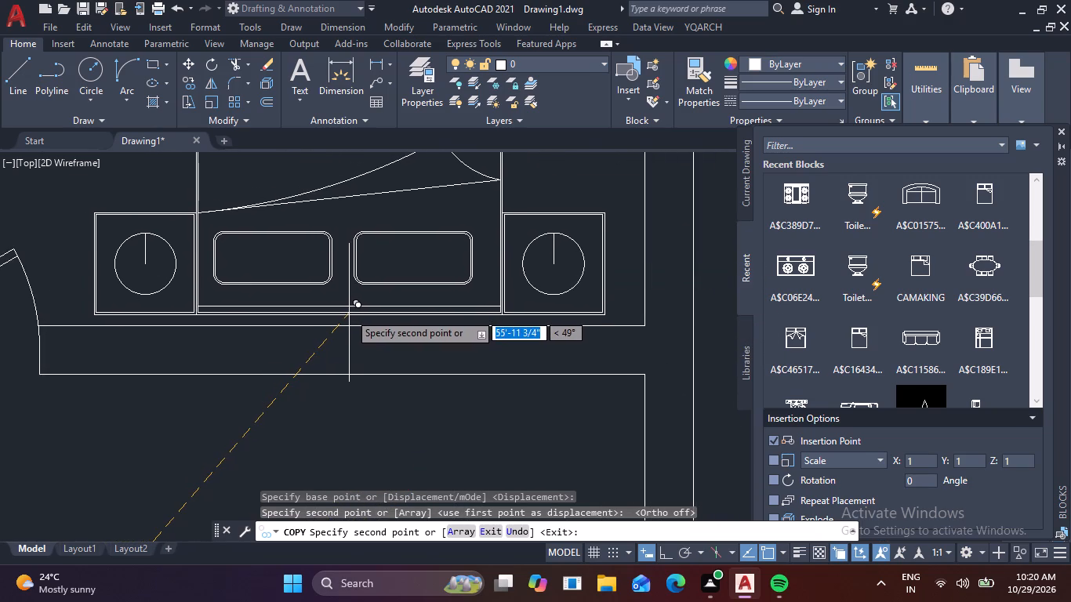
left_click(349, 313)
scroll(404, 335, "down", 4)
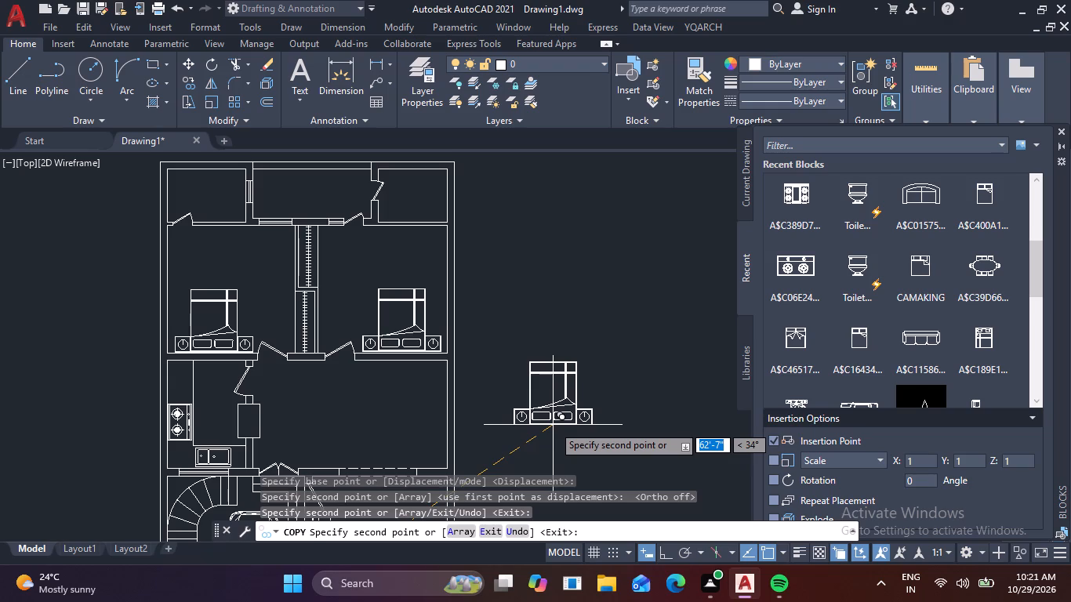
key("Escape")
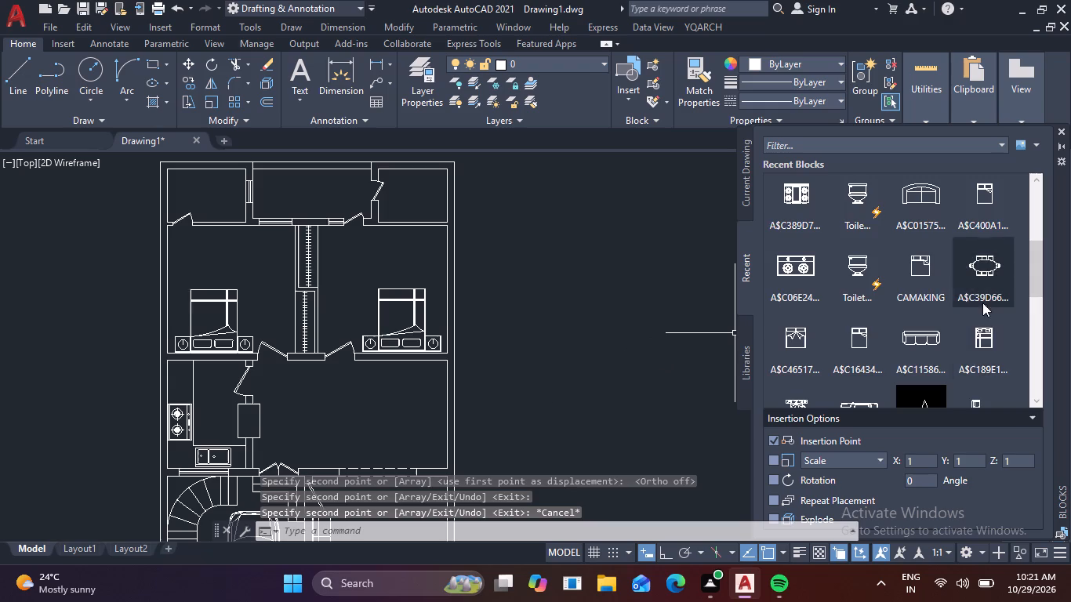
Erase the original bed left outside the house plan.
scroll(968, 290, "up", 7)
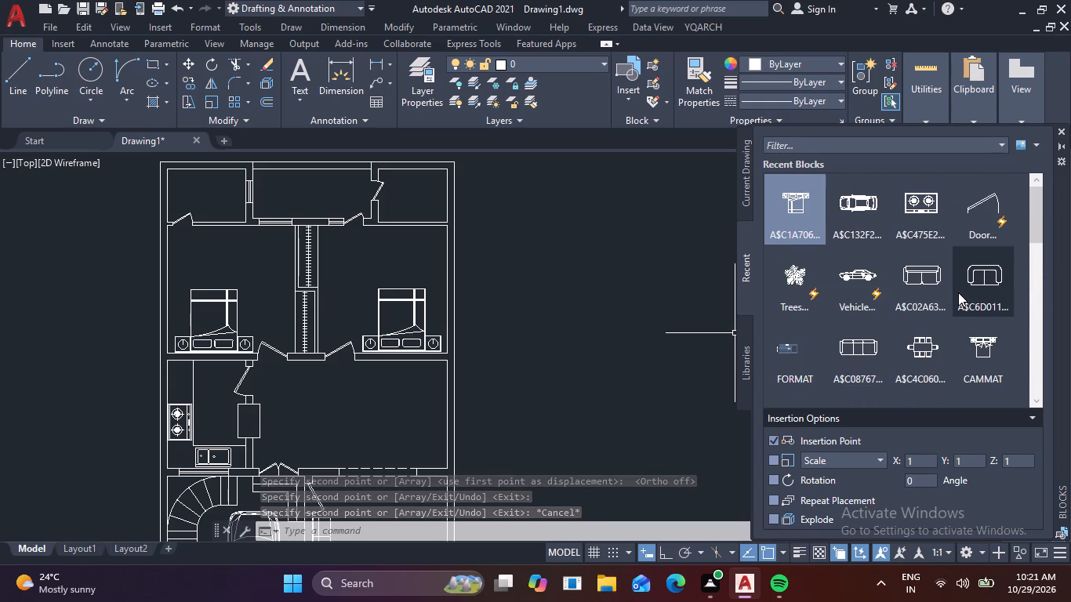
scroll(910, 305, "down", 1)
scroll(654, 333, "down", 2)
middle_click_drag(576, 375, 617, 183)
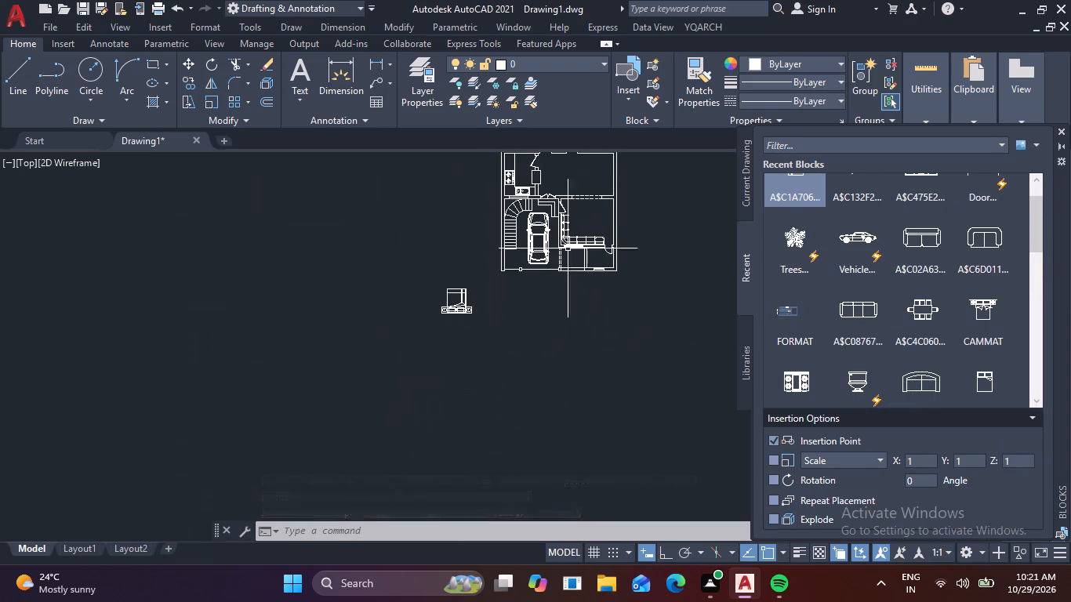
left_click(488, 329)
left_click(424, 288)
right_click(424, 288)
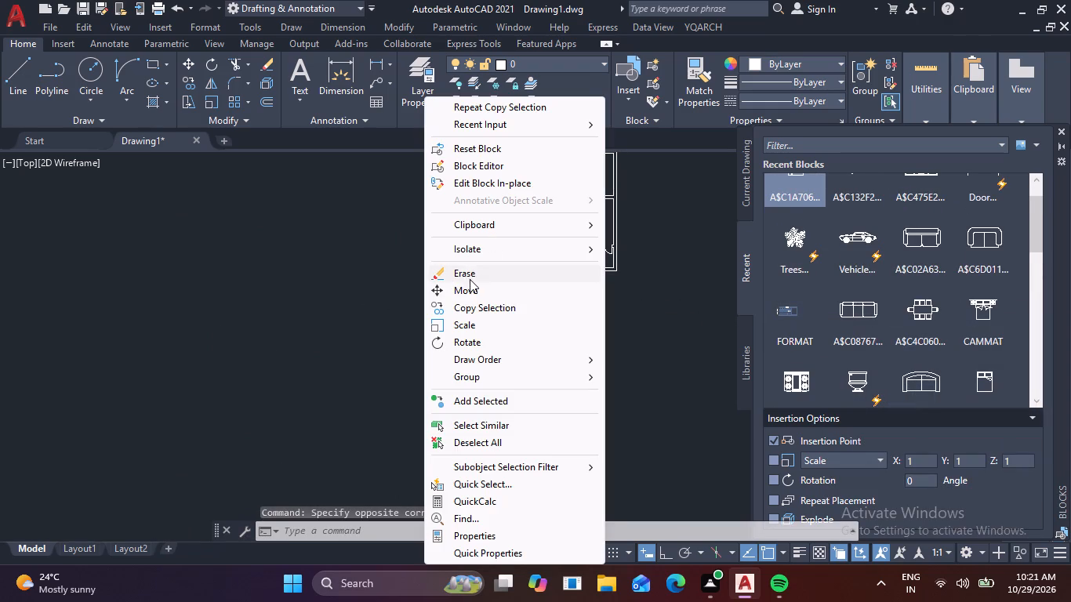
left_click(469, 273)
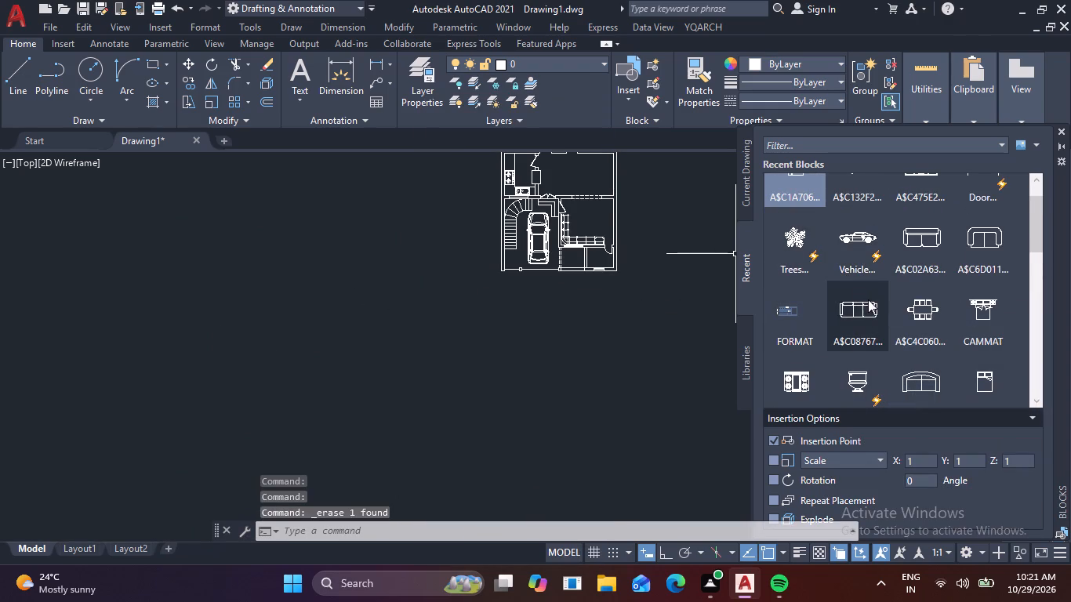
Insert the L-shaped sofa block from the recent blocks into the empty area below the house plan.
scroll(871, 306, "down", 3)
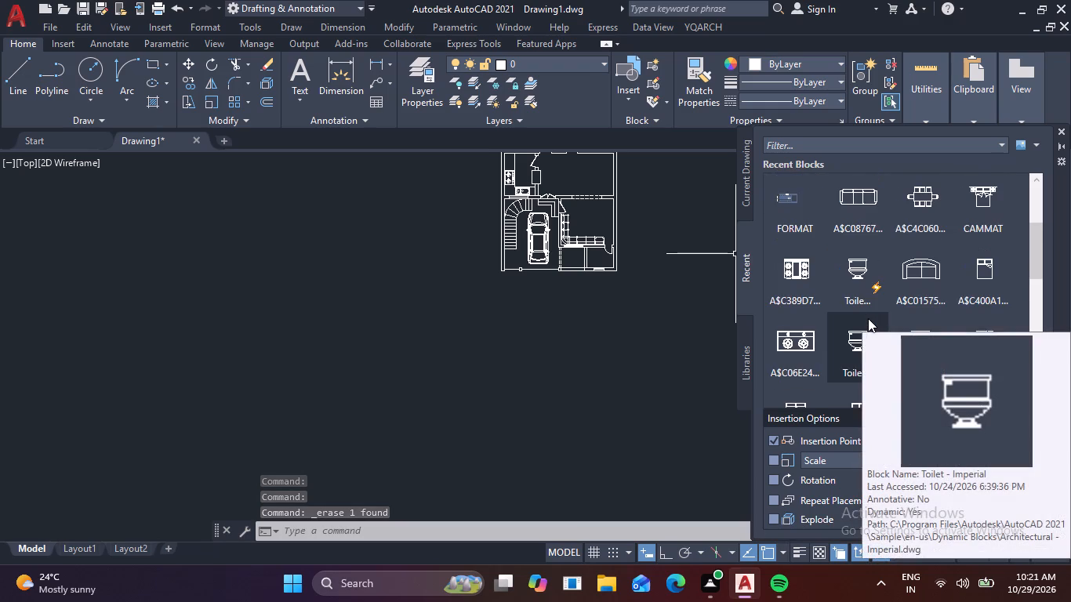
scroll(868, 318, "down", 2)
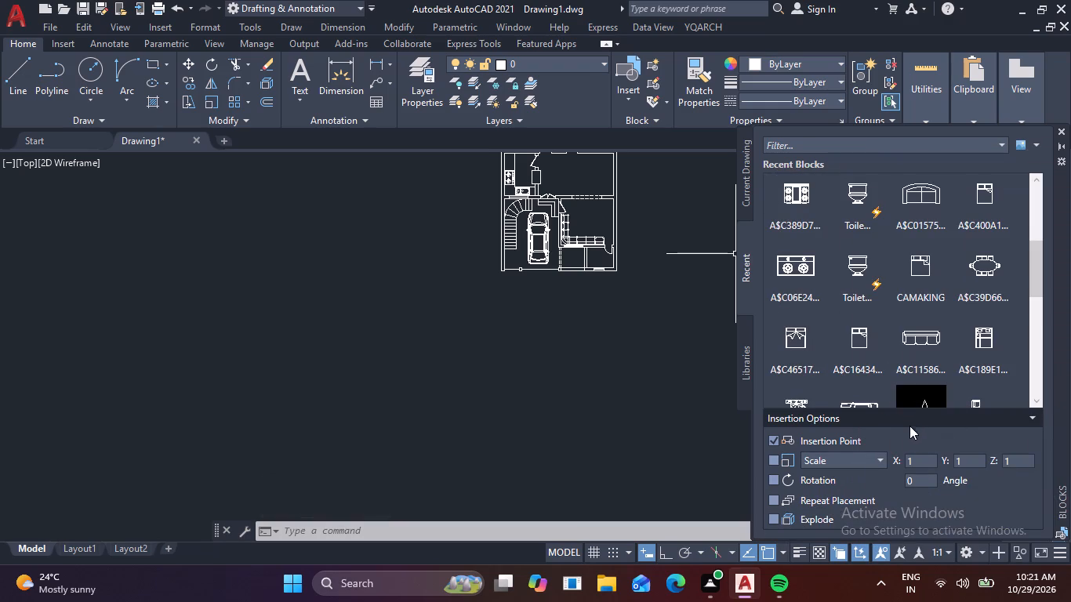
scroll(894, 390, "down", 1)
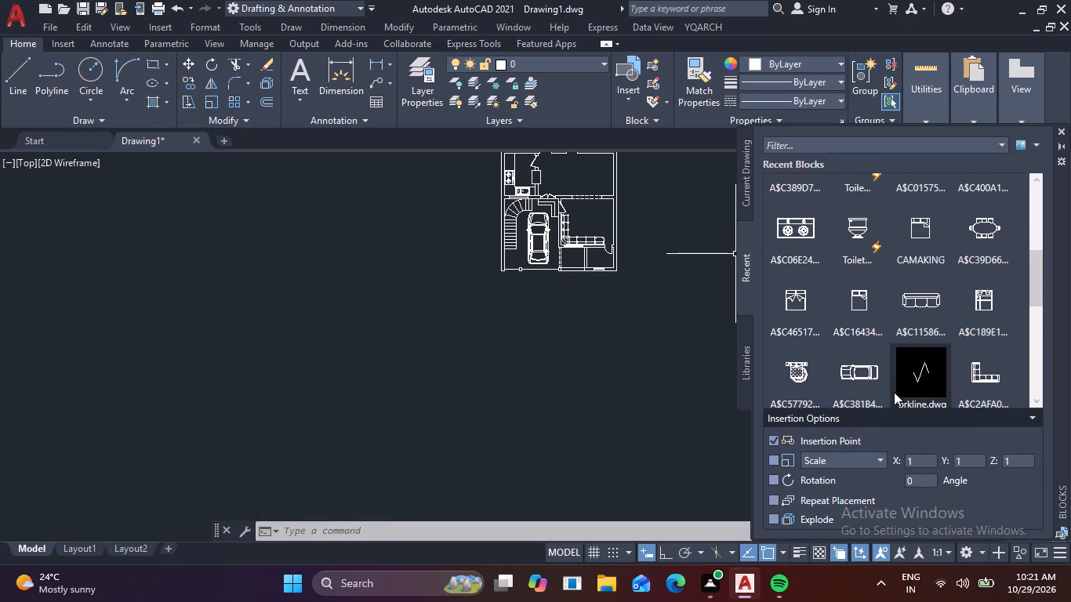
scroll(896, 388, "down", 1)
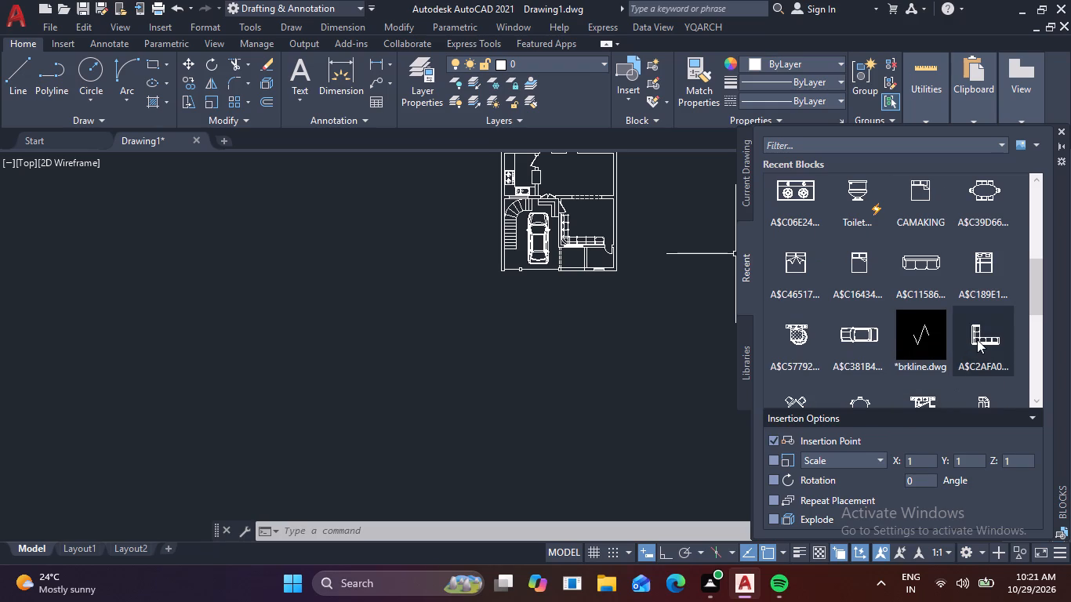
left_click_drag(977, 339, 489, 422)
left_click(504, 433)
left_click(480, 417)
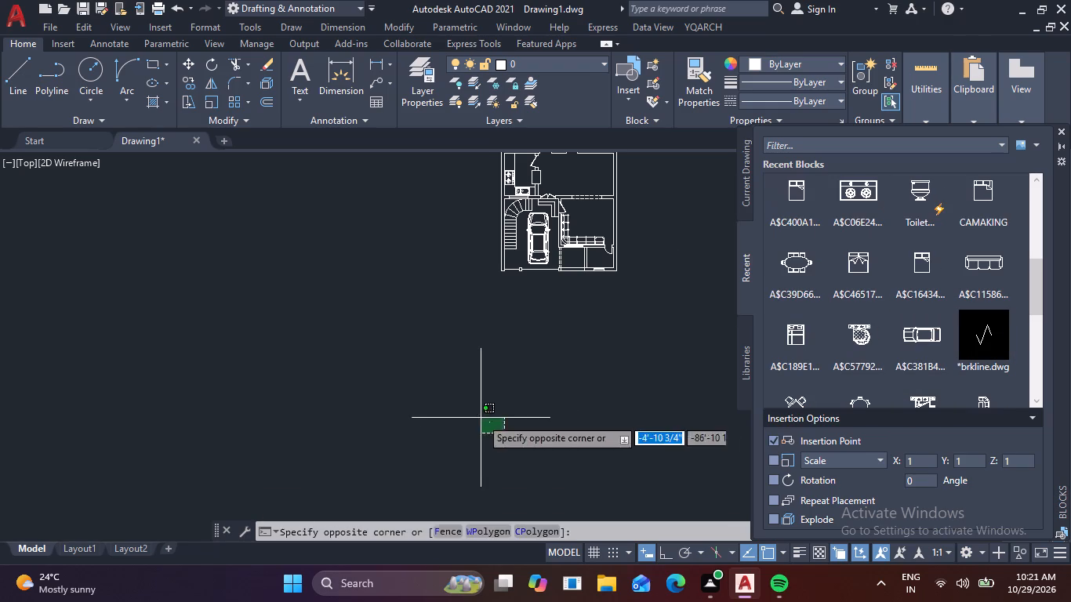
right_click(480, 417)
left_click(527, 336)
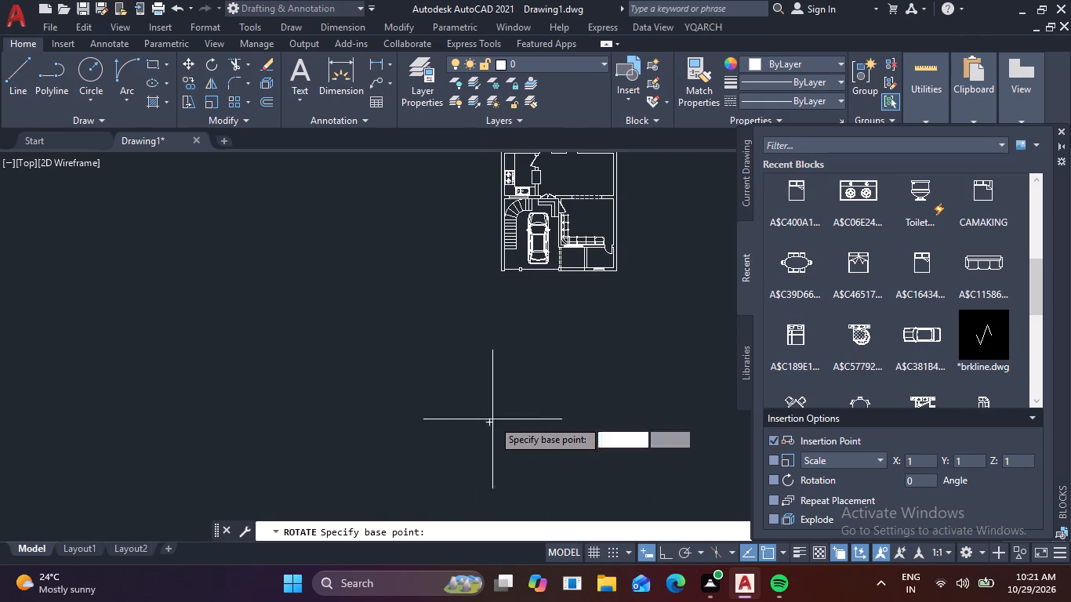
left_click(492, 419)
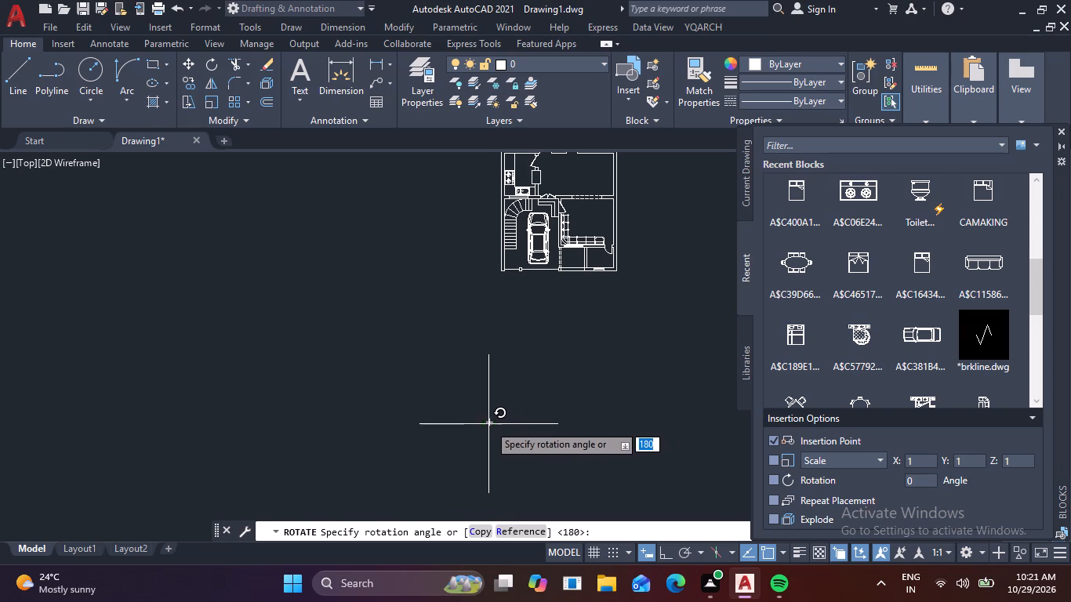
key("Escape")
Scale up the tiny inserted L-shaped sofa by eye to roughly the size of the sofa already in the plan.
left_click(509, 444)
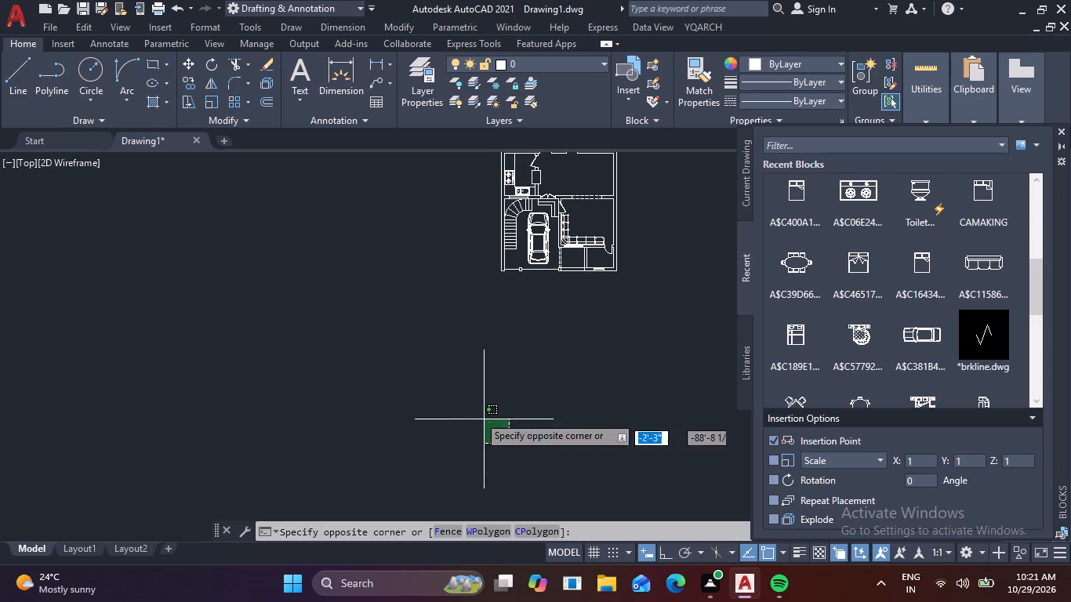
left_click(458, 401)
type("sc")
key("space")
left_click(492, 424)
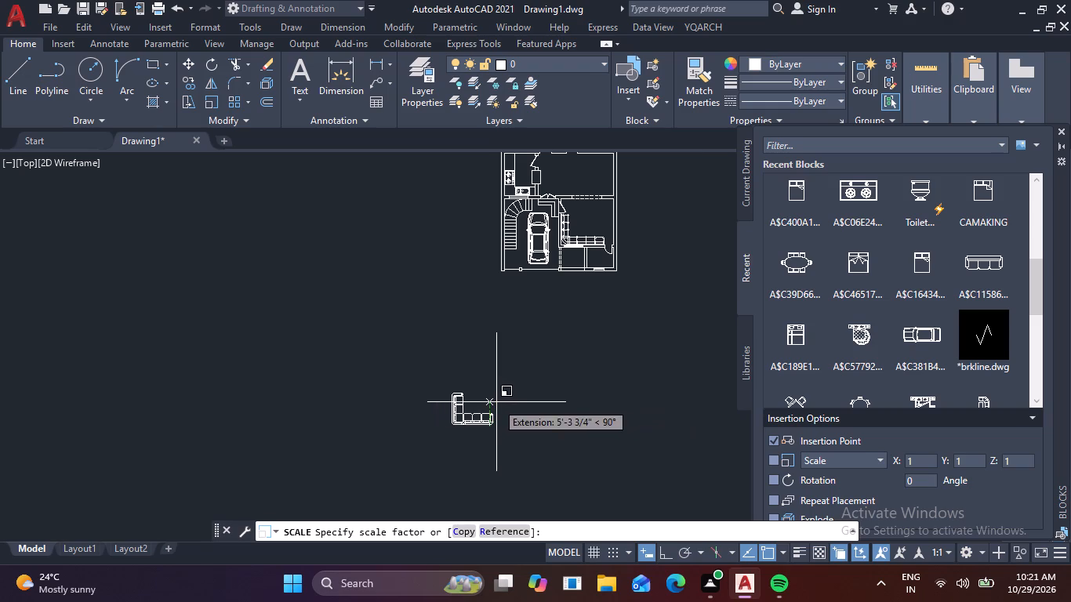
left_click(496, 402)
Rotate the L-shaped sofa 90° counterclockwise with Ortho on, so its corner faces the lower right.
left_click_drag(503, 434, 490, 429)
left_click(452, 404)
right_click(452, 404)
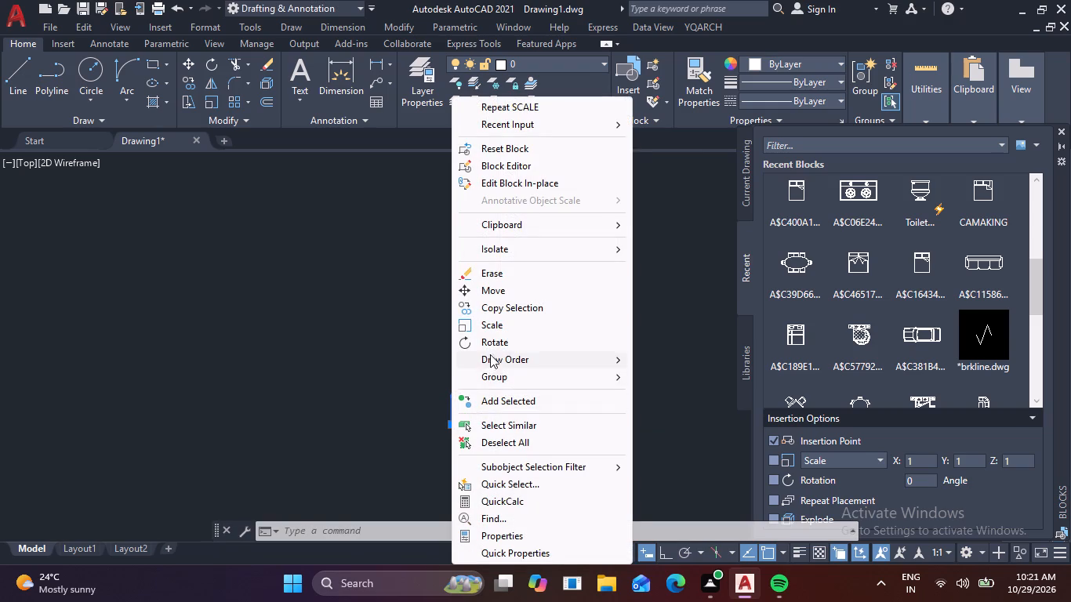
left_click(496, 346)
left_click(518, 421)
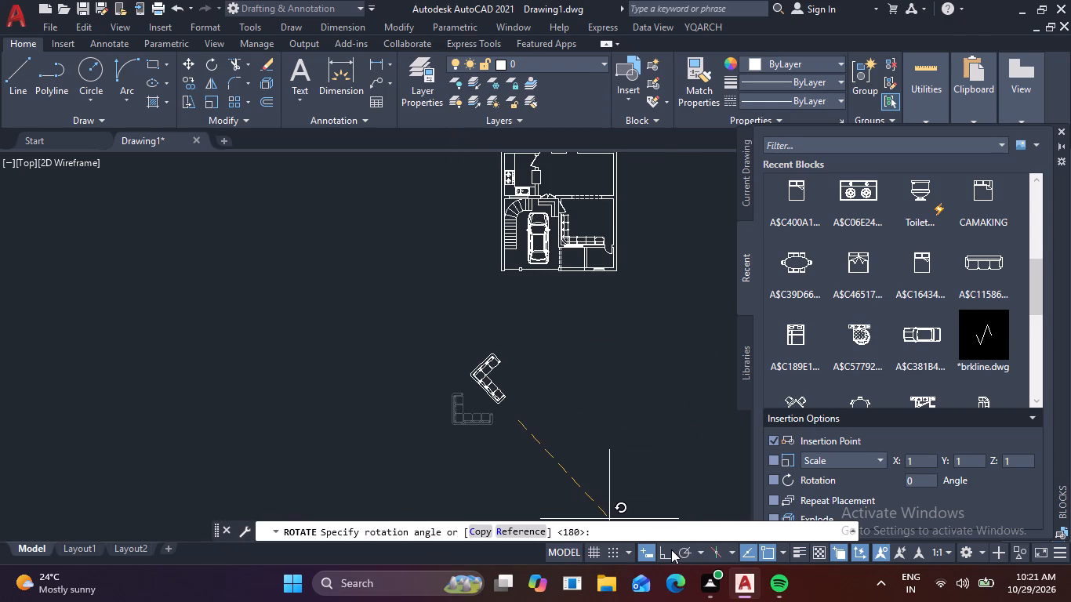
left_click(669, 550)
left_click(533, 349)
Move the sofa by its outer corner, with Ortho off, into the lower-right corner of the room beside the kitchen.
left_click_drag(578, 488, 566, 489)
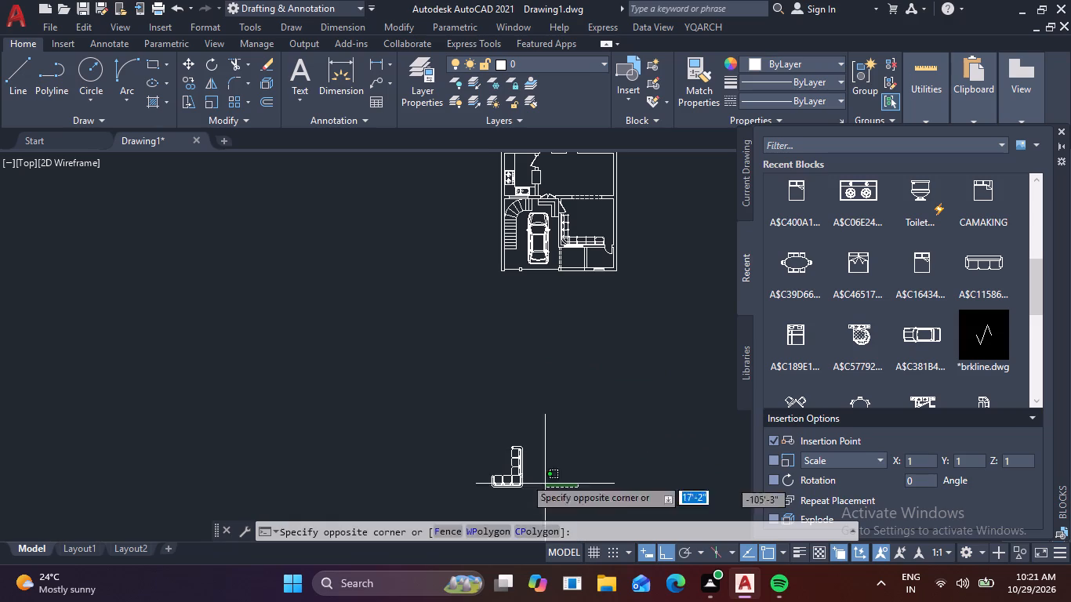
left_click(462, 459)
right_click(463, 451)
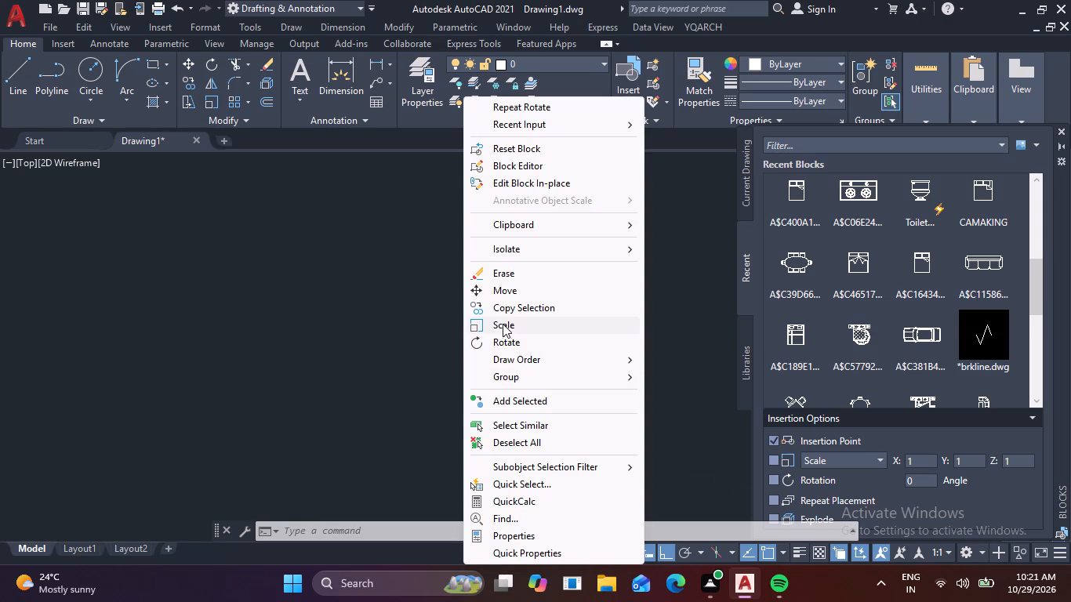
left_click(506, 293)
scroll(514, 504, "up", 3)
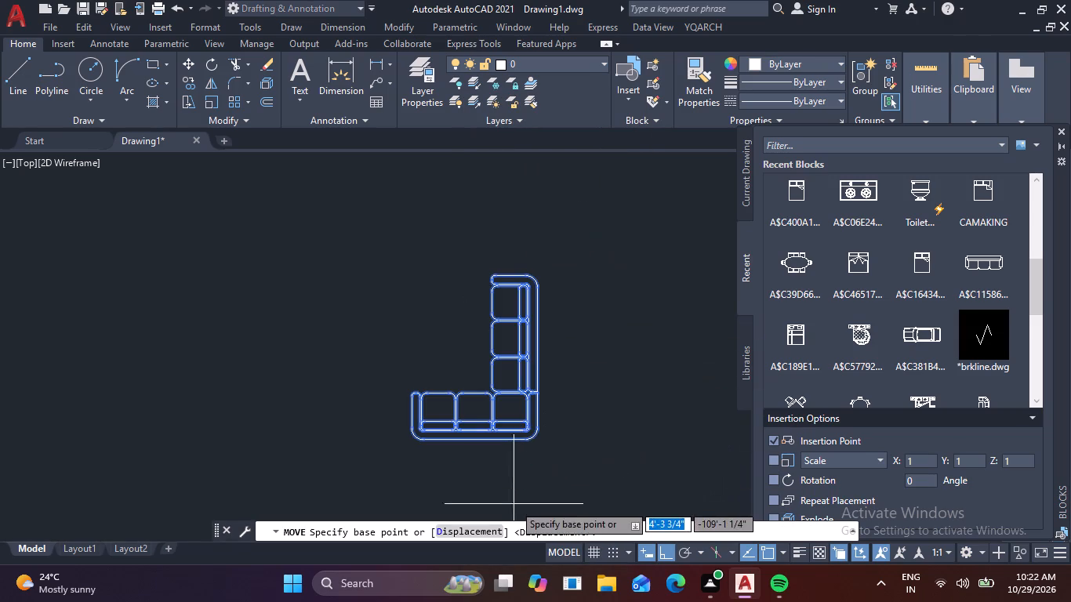
left_click(537, 438)
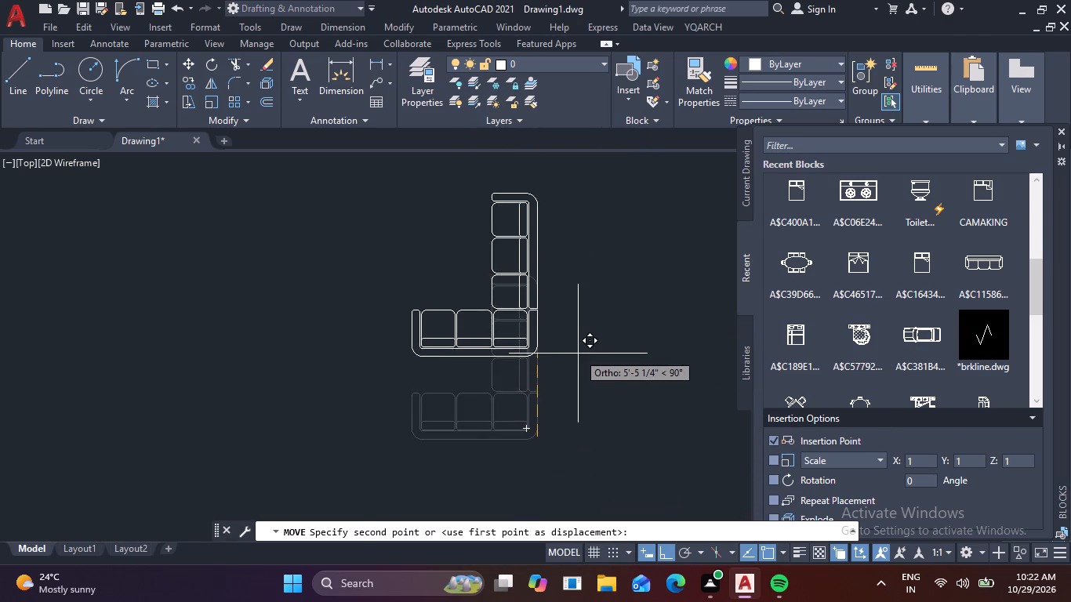
scroll(579, 353, "down", 2)
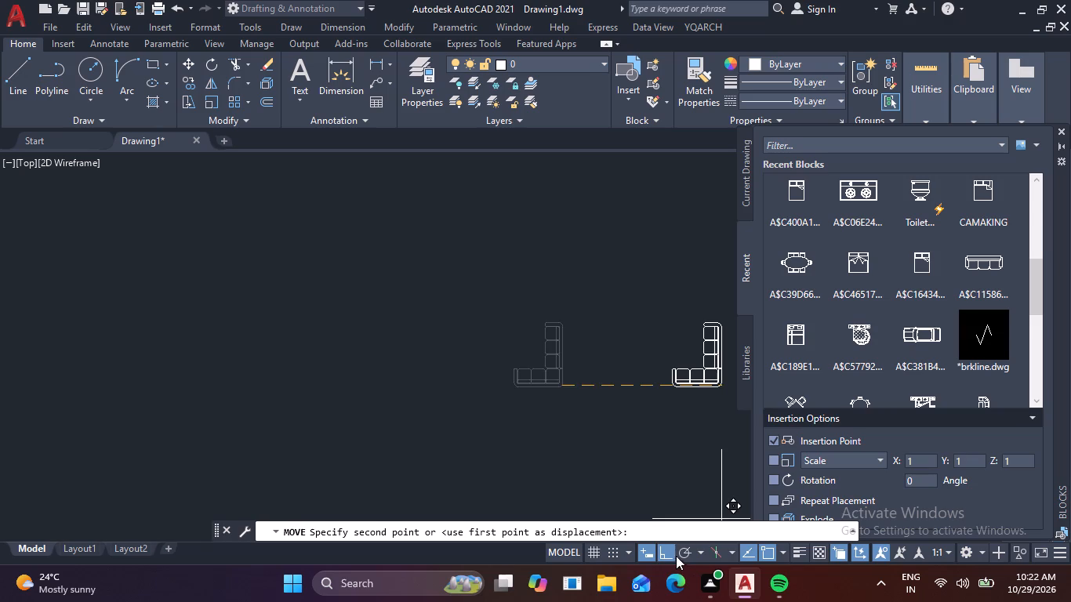
left_click(665, 552)
scroll(628, 393, "down", 2)
middle_click_drag(626, 399, 575, 508)
scroll(612, 338, "up", 3)
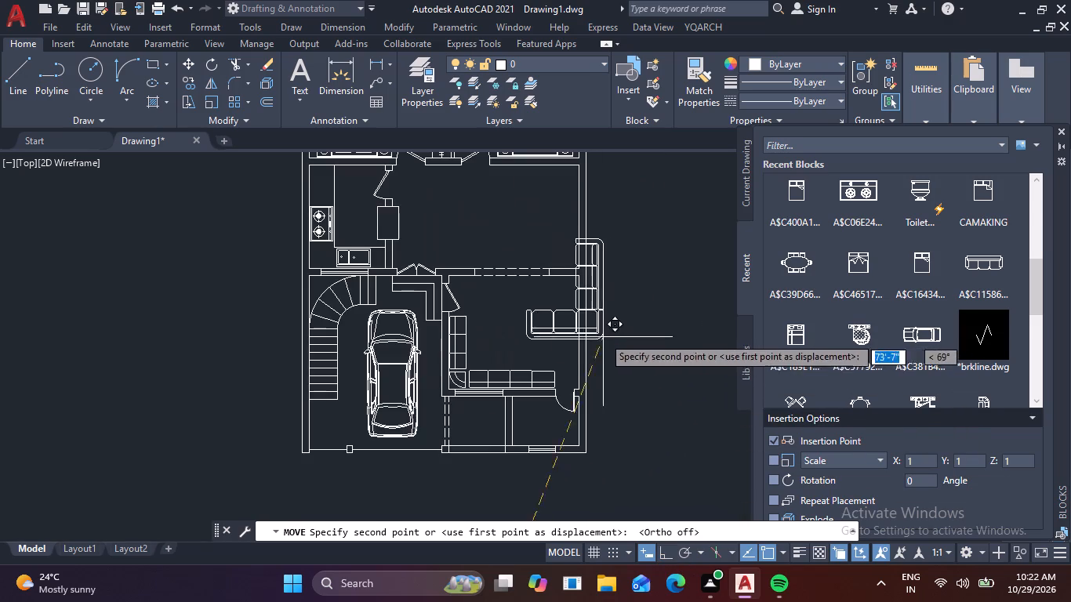
middle_click_drag(594, 325, 592, 412)
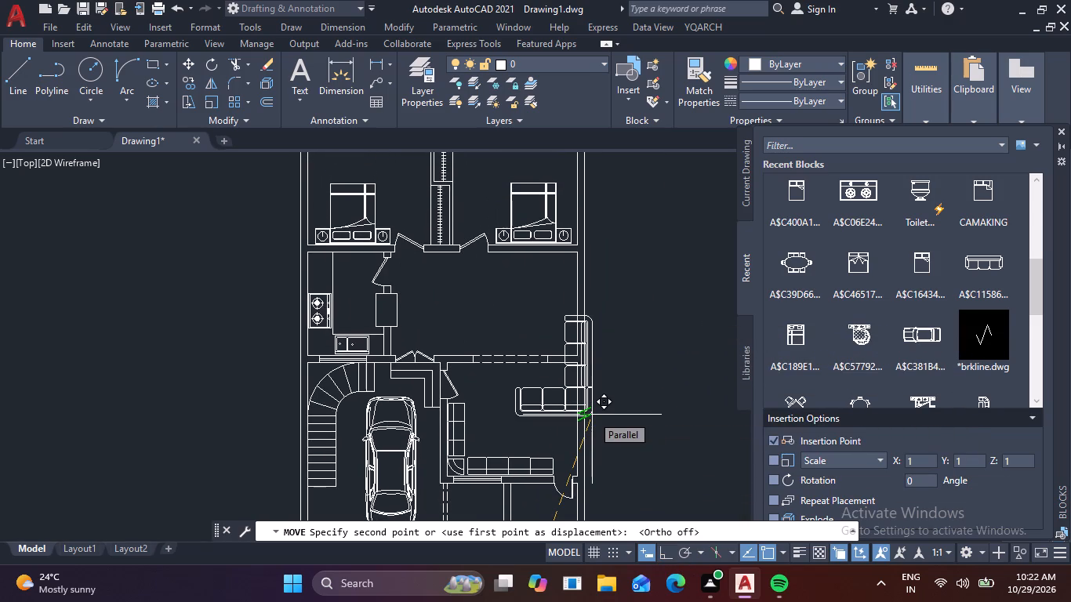
scroll(559, 355, "up", 2)
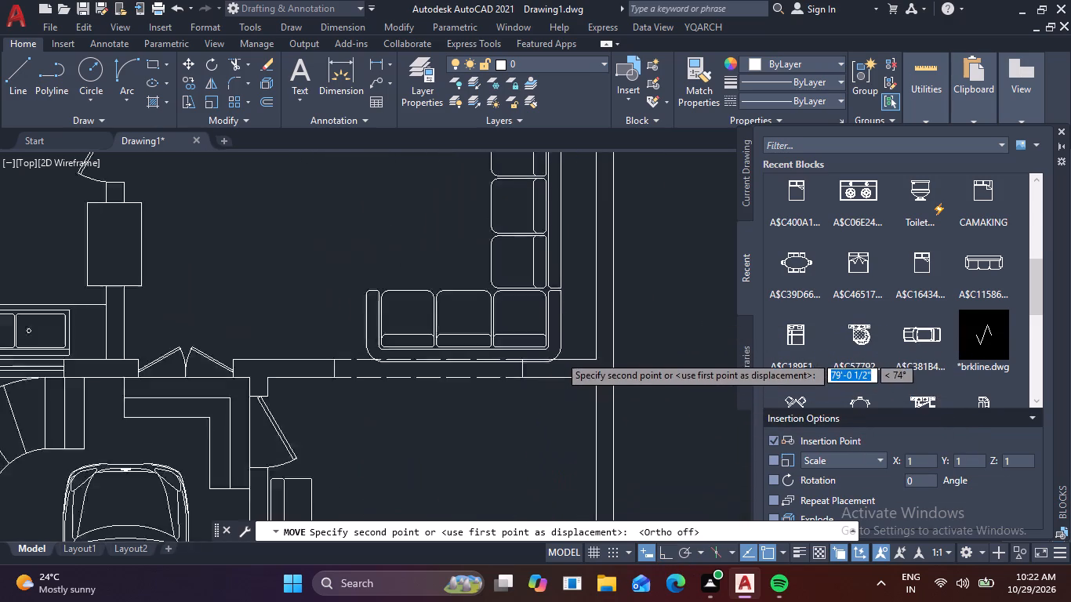
scroll(559, 355, "up", 1)
middle_click_drag(566, 354, 554, 507)
scroll(560, 489, "down", 2)
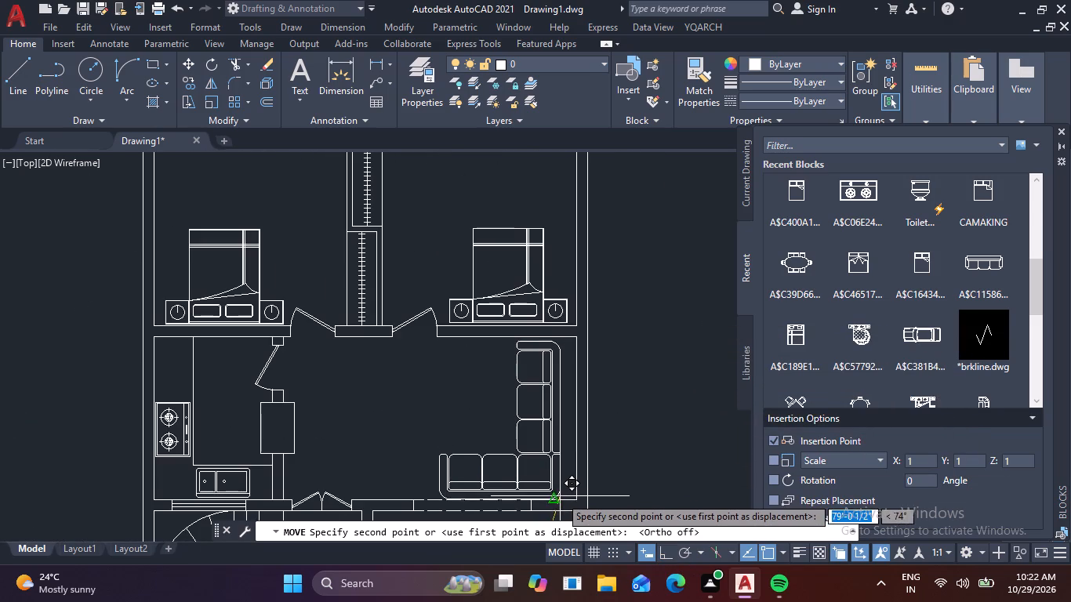
scroll(567, 493, "up", 2)
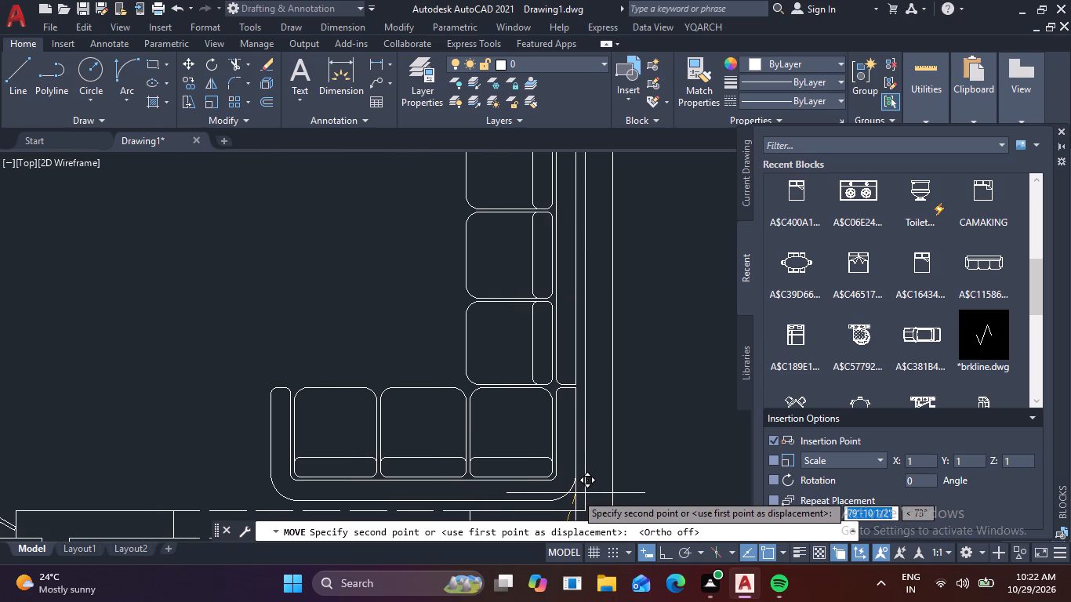
left_click(575, 493)
Scale the sofa down slightly by eye about its lower-right corner so it leaves space along the walls.
left_click(575, 494)
left_click(531, 470)
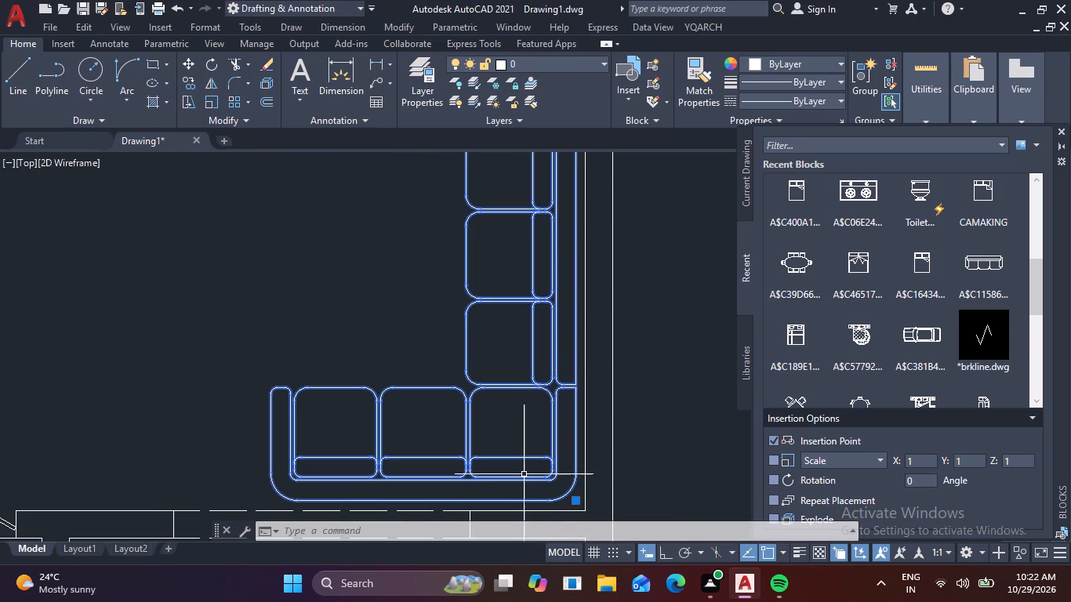
right_click(523, 476)
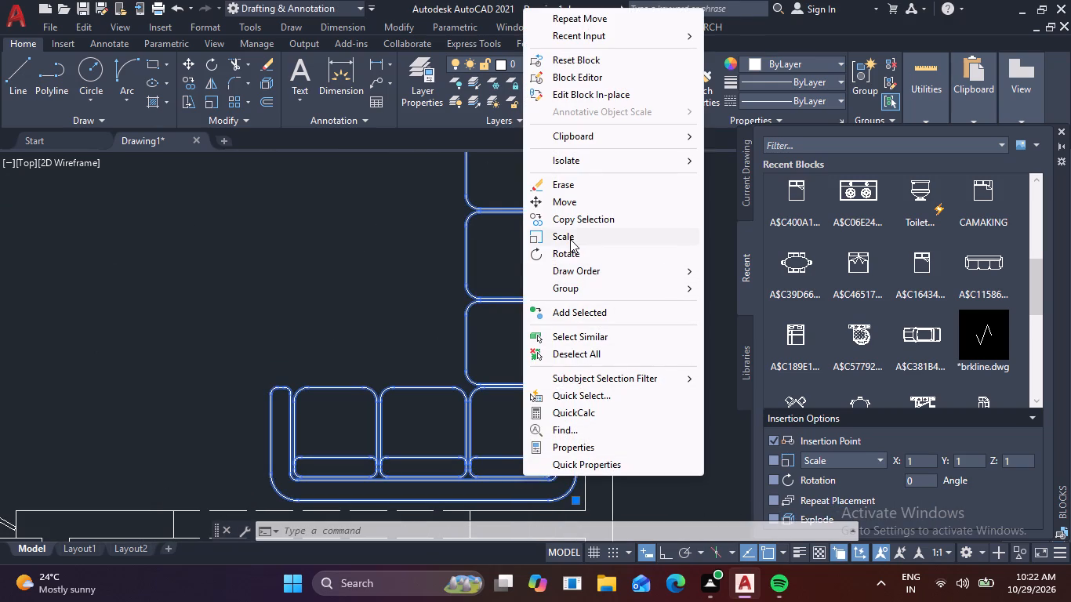
left_click(570, 239)
scroll(581, 339, "down", 1)
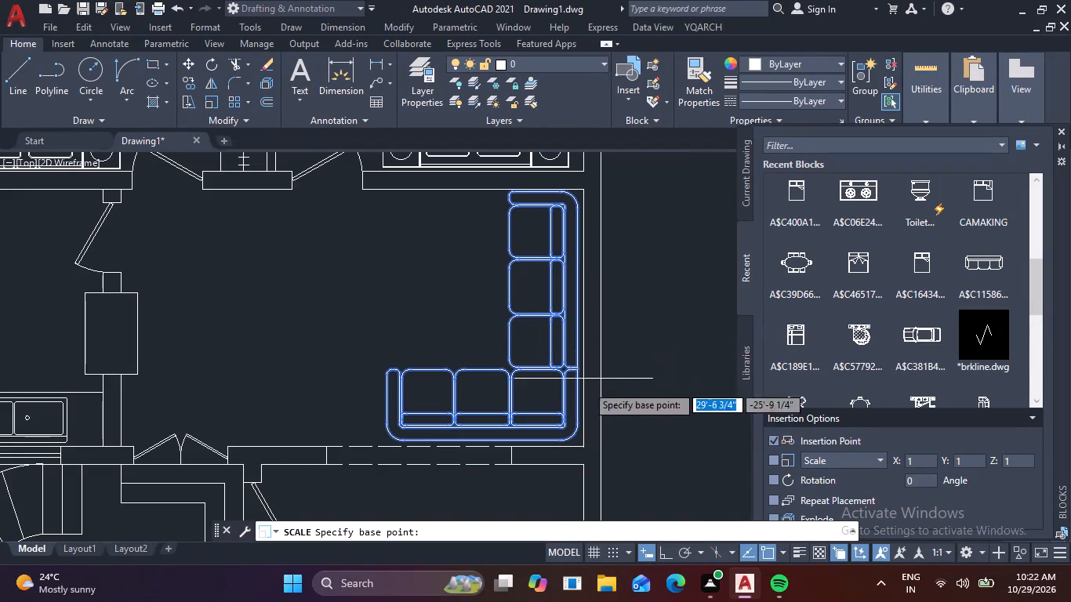
left_click(567, 438)
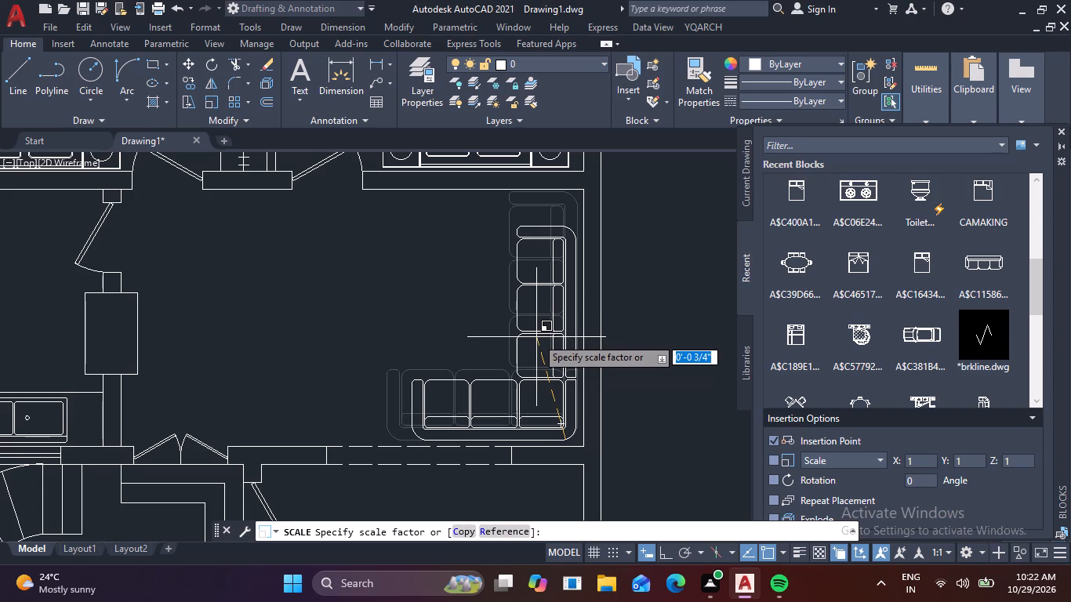
left_click(536, 337)
Examine the whole floor plan room by room, from the rear rooms to the front entrance and back to the sofa room.
scroll(539, 348, "down", 3)
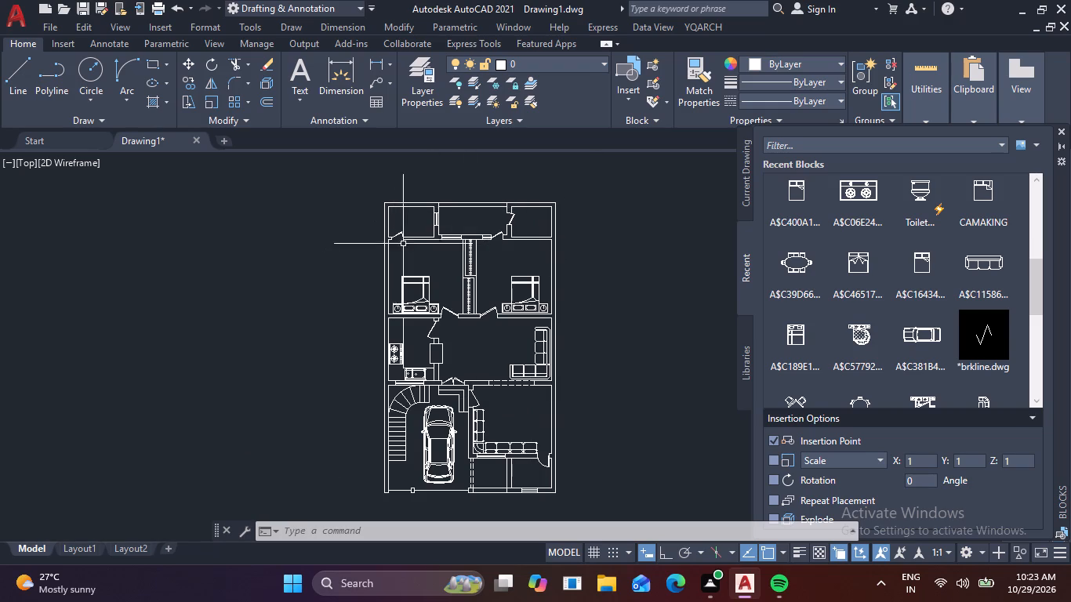
middle_click_drag(470, 202, 476, 290)
scroll(440, 302, "up", 3)
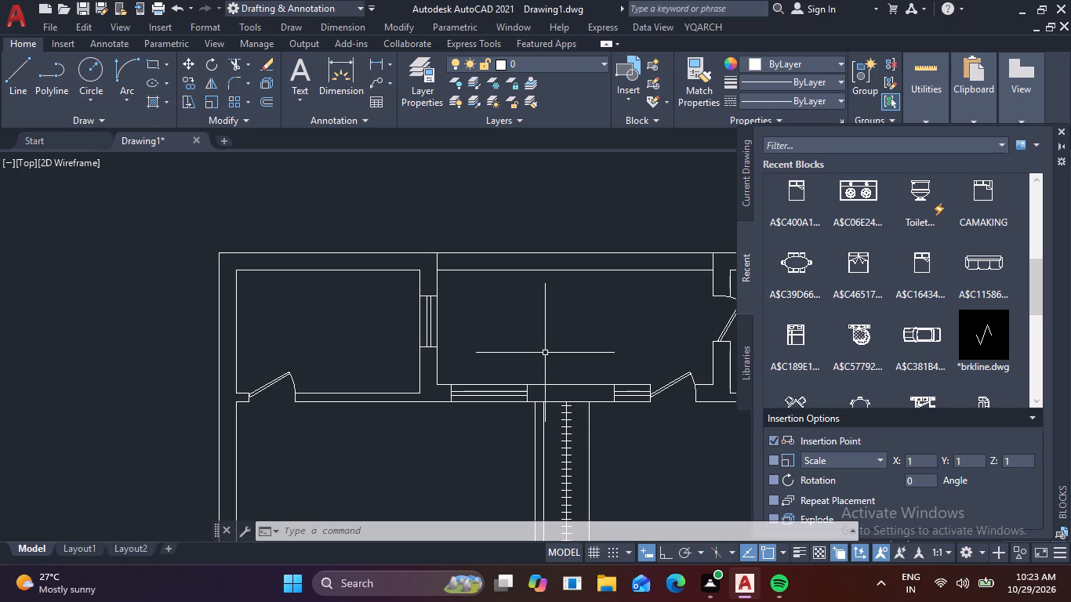
scroll(489, 402, "down", 2)
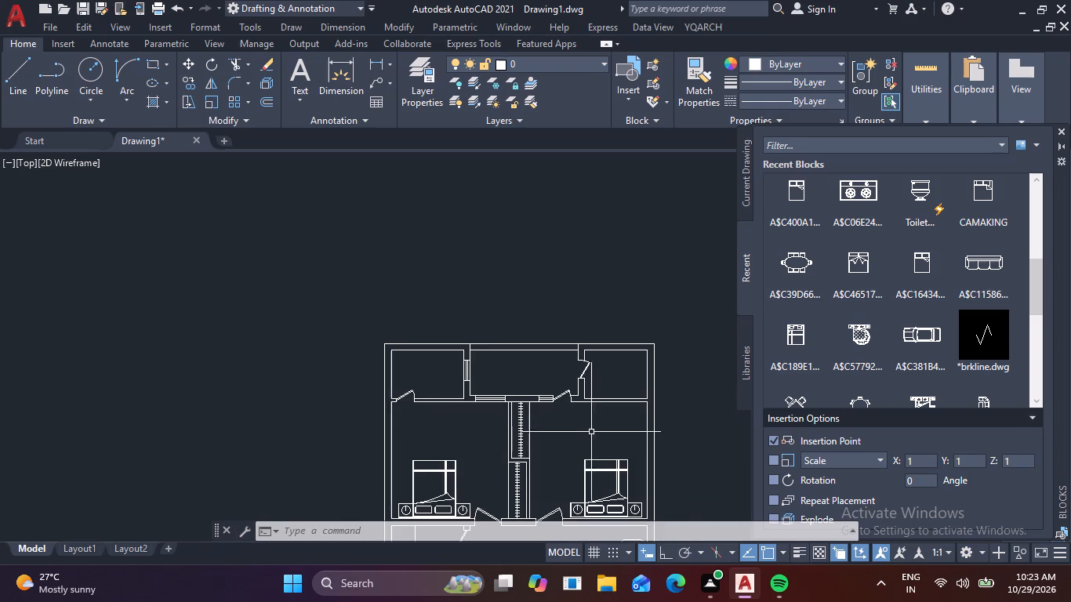
middle_click_drag(597, 425, 524, 303)
middle_click_drag(570, 433, 626, 301)
middle_click_drag(605, 411, 613, 336)
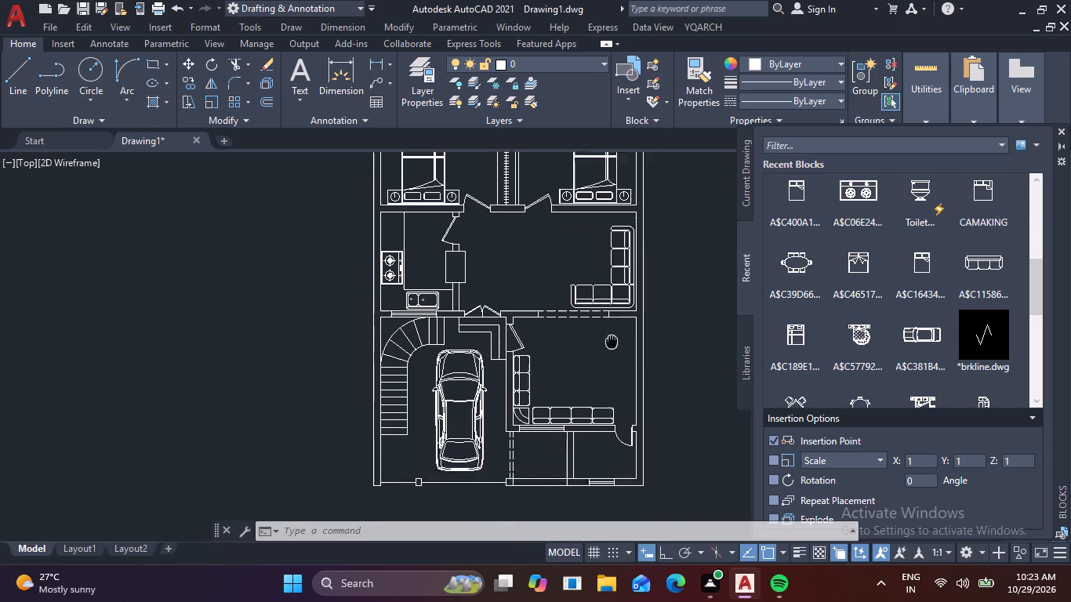
middle_click_drag(613, 336, 619, 300)
middle_click_drag(633, 416, 606, 367)
scroll(522, 403, "up", 2)
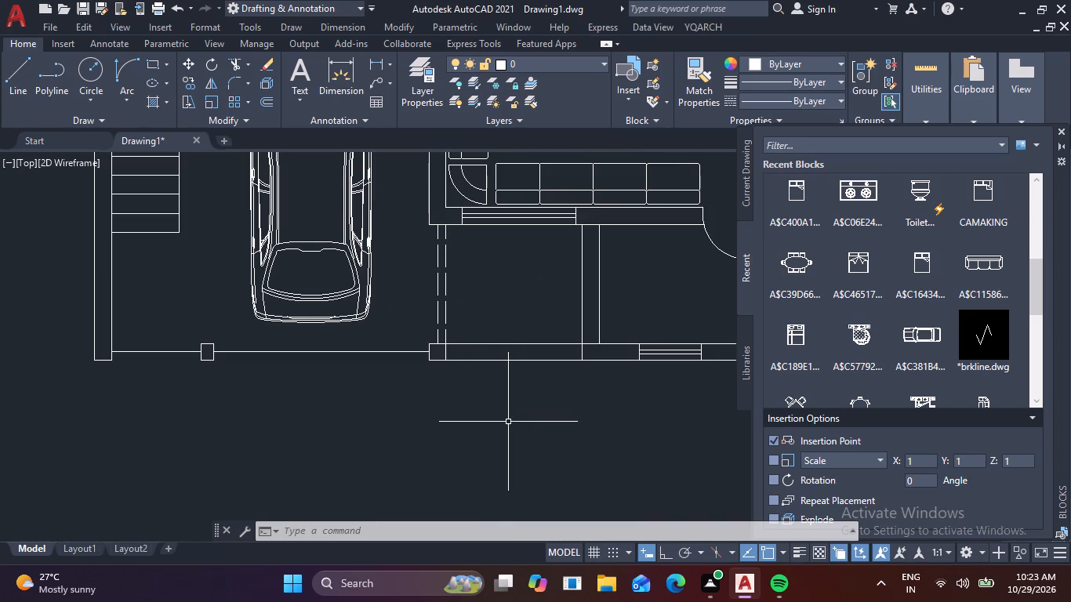
middle_click_drag(593, 375, 463, 583)
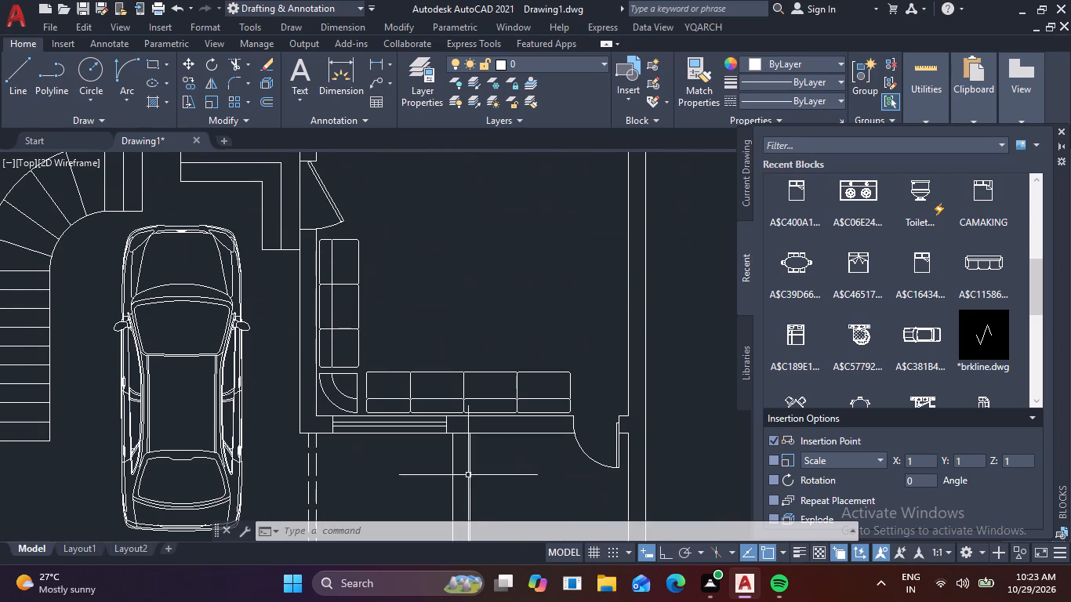
middle_click_drag(494, 455, 499, 555)
middle_click_drag(531, 422, 535, 444)
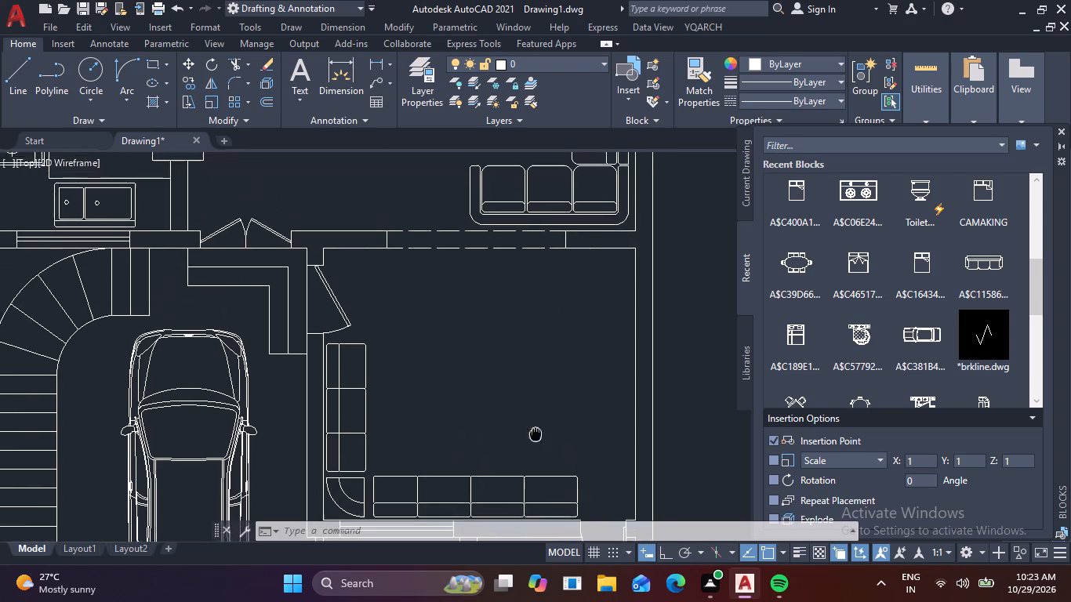
middle_click_drag(535, 444, 499, 568)
middle_click_drag(463, 448, 469, 568)
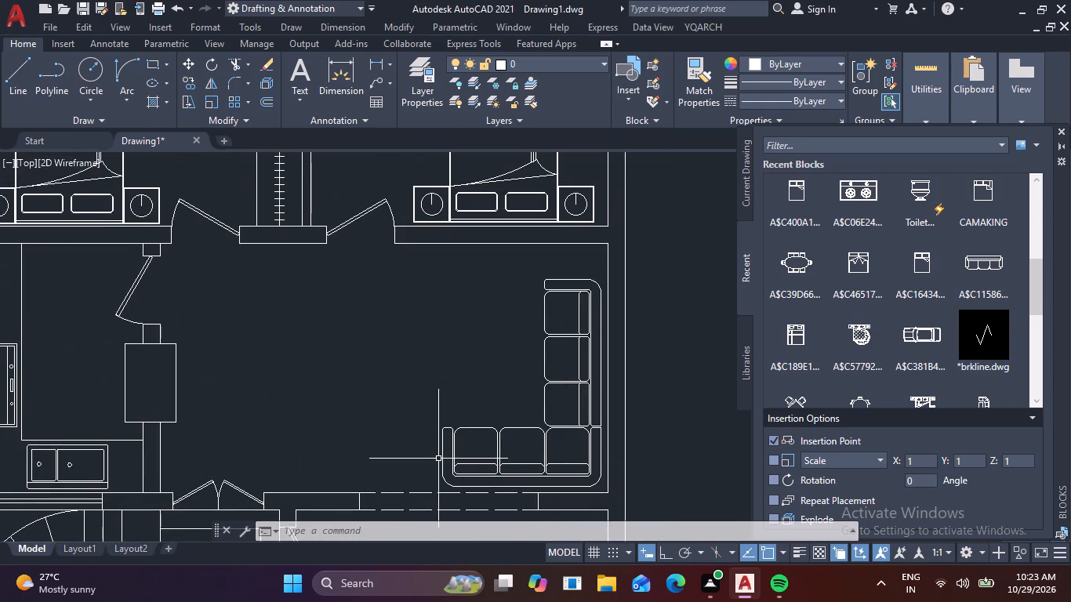
Draw a rectangular TV unit outline with Ortho on against the sofa room's upper wall, about 1'-3 3/4" deep and just over 8' wide.
scroll(517, 290, "up", 2)
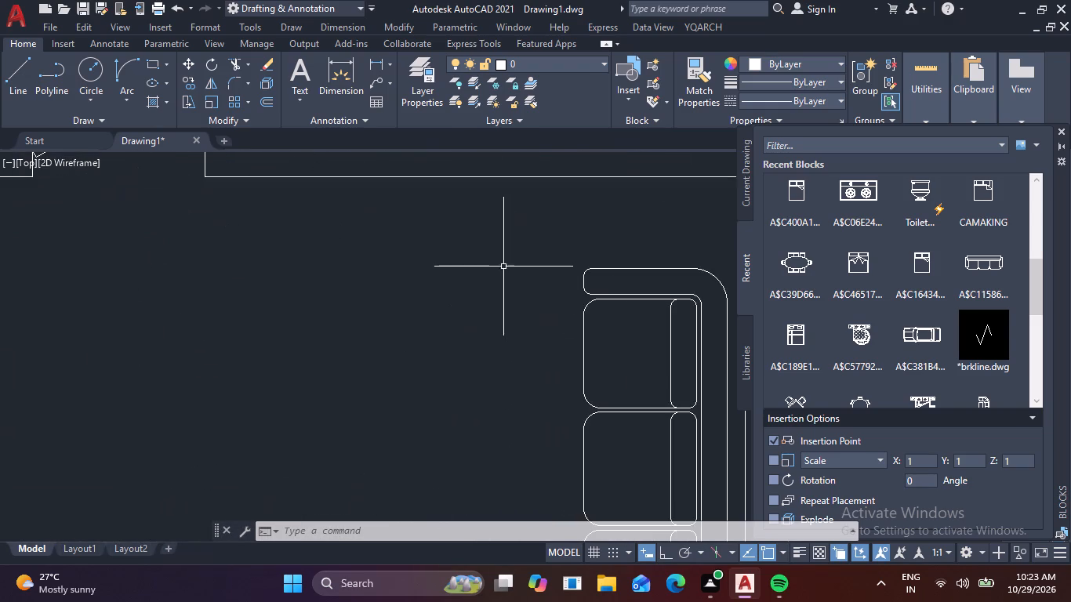
middle_click_drag(496, 301, 350, 440)
type("l")
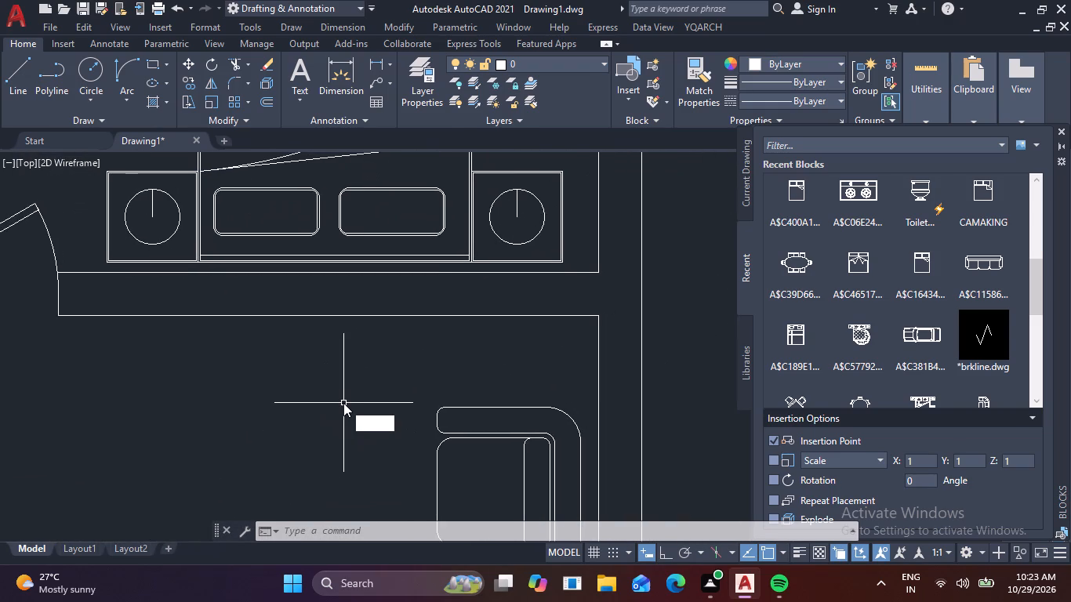
key("space")
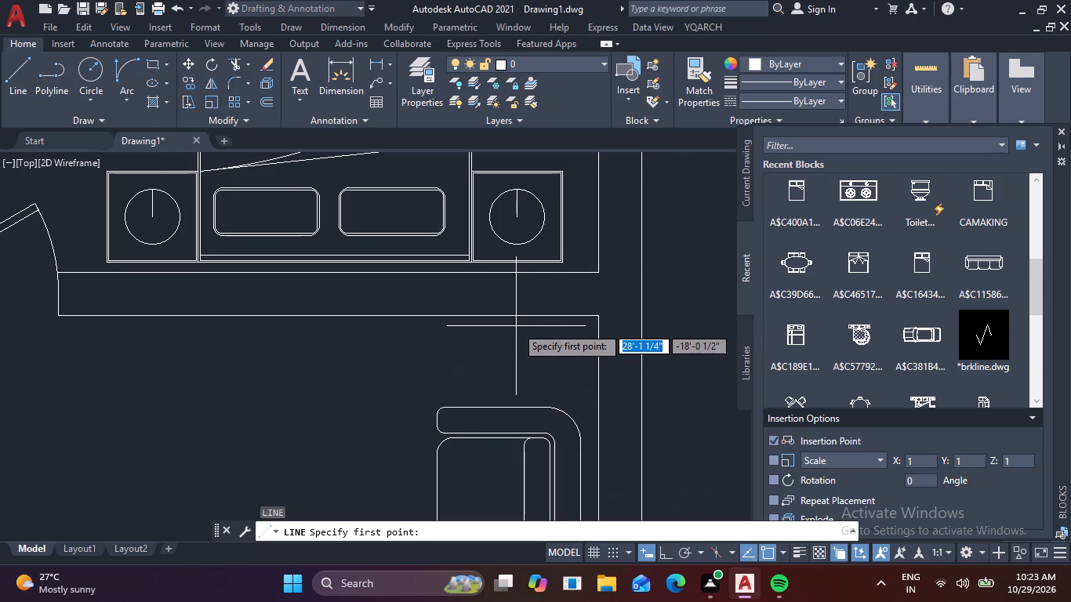
left_click(554, 317)
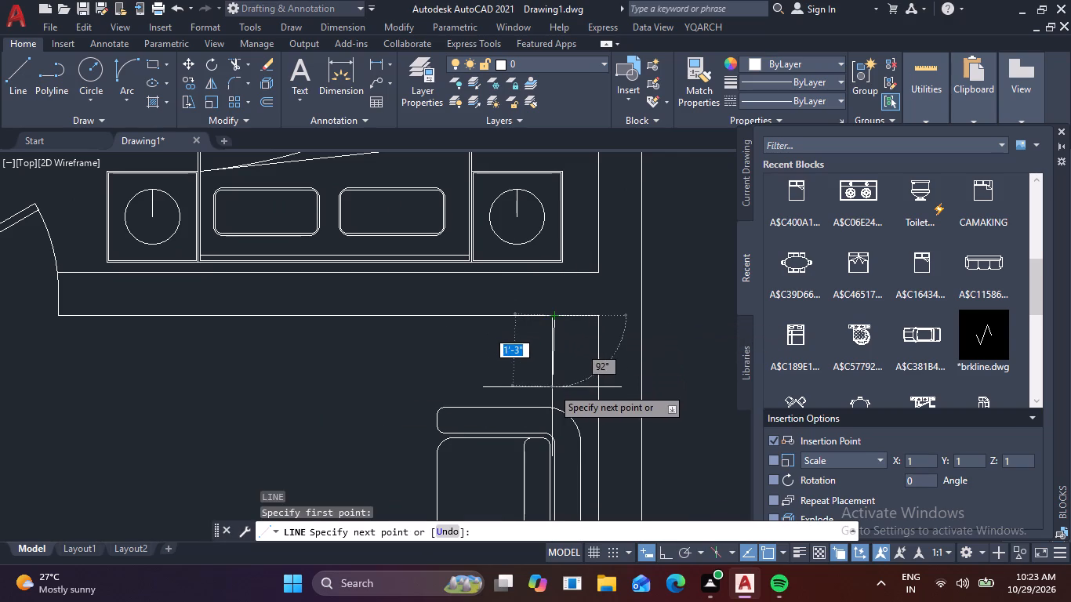
key("F8")
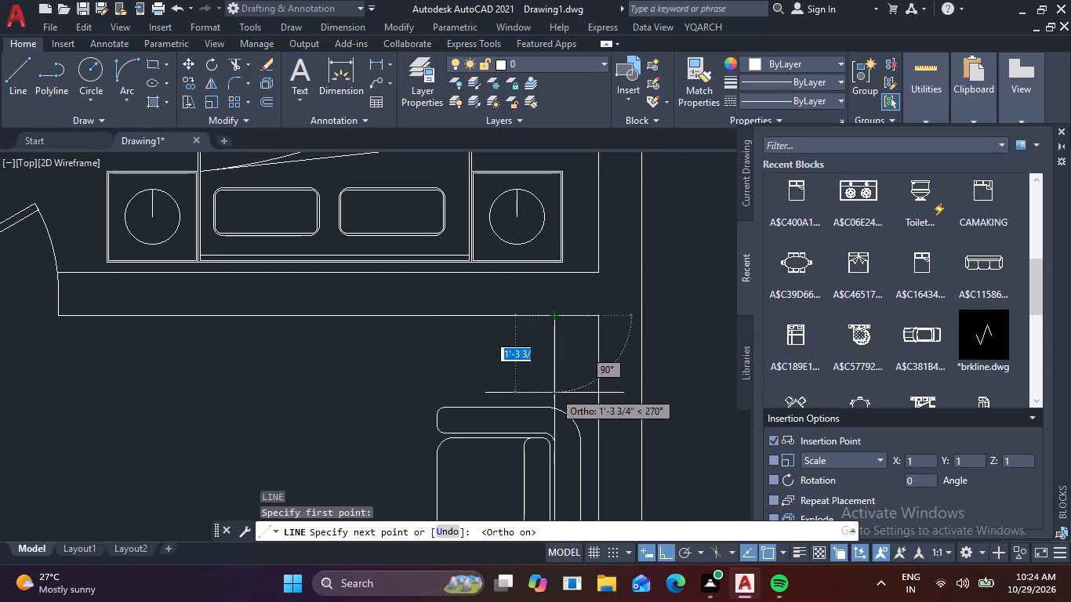
left_click(553, 393)
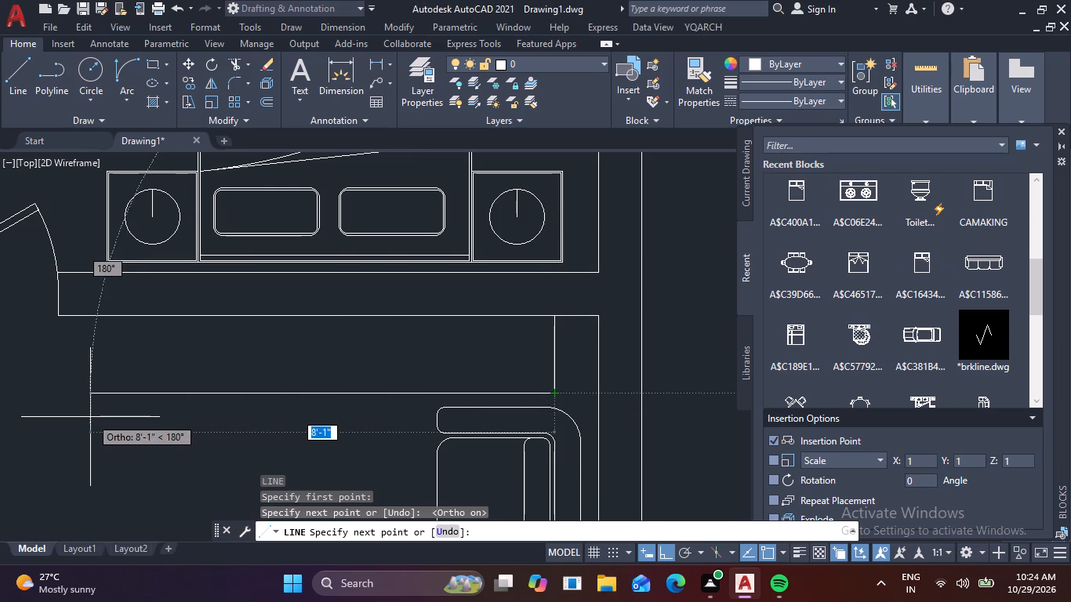
left_click(77, 398)
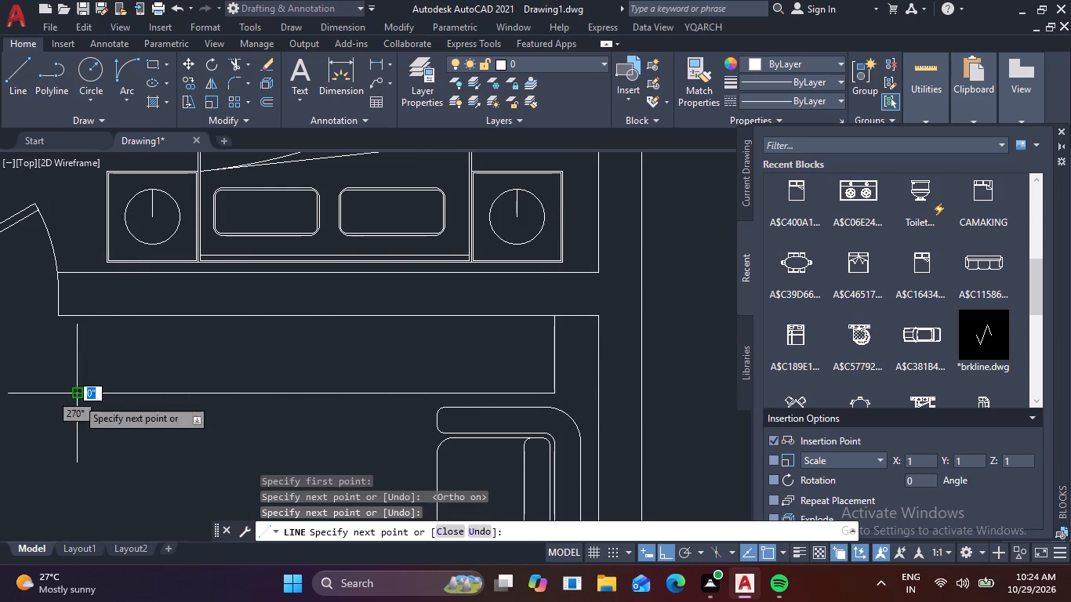
left_click(77, 317)
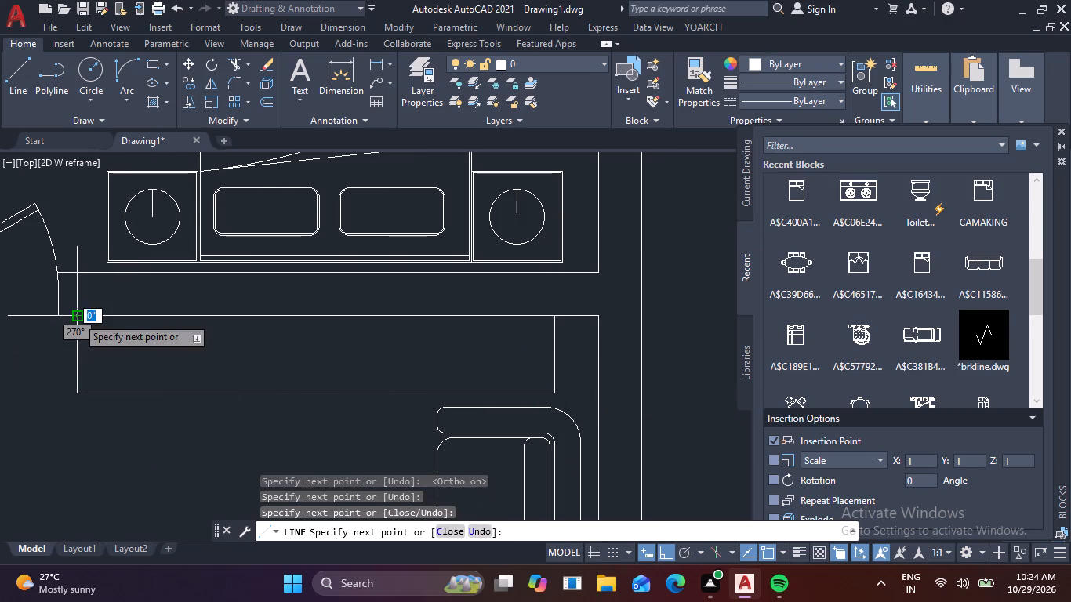
key("space")
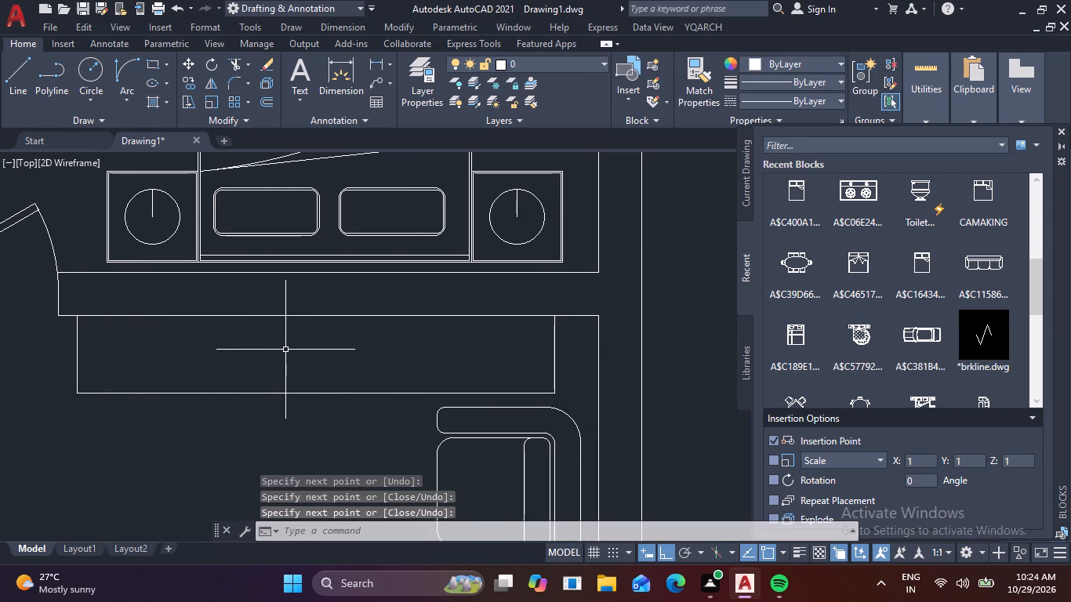
Draw two short parallel bracket lines about 4 1/4" long from the wall down into the middle of the TV unit.
key("space")
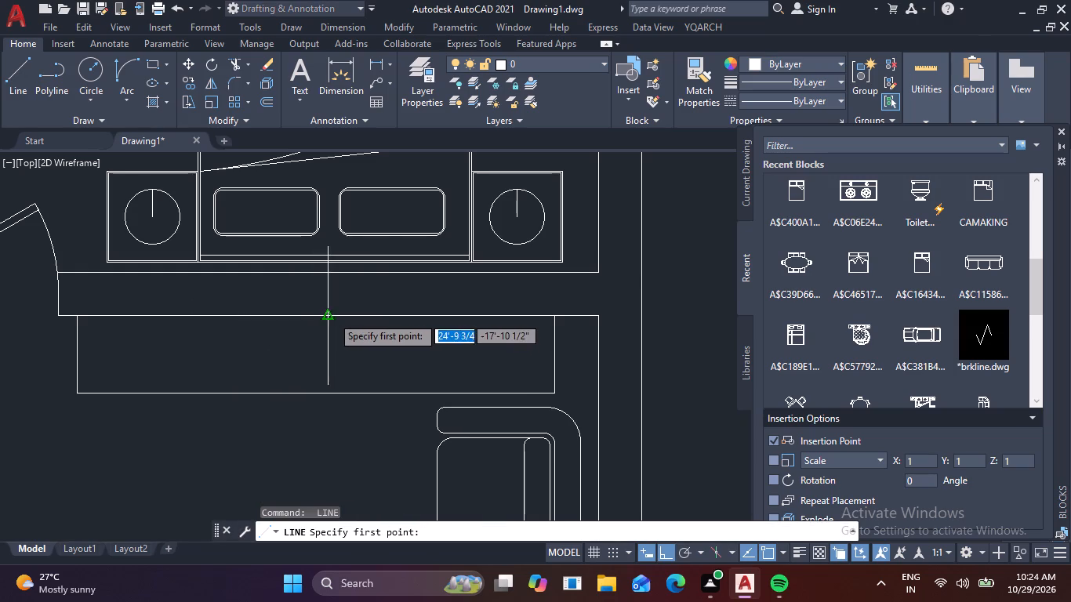
left_click(320, 317)
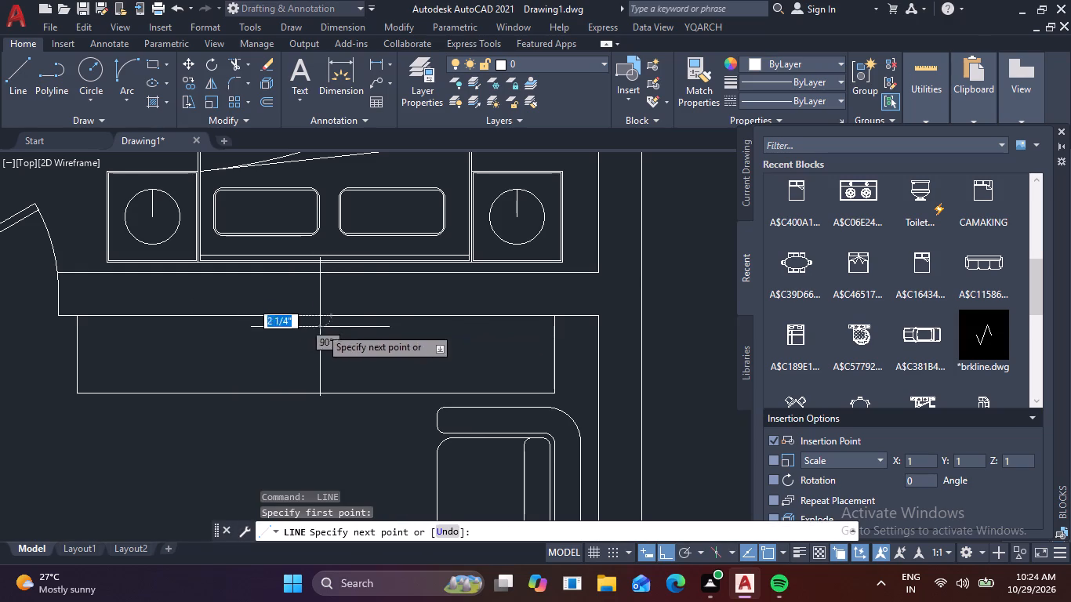
left_click(320, 336)
key("space")
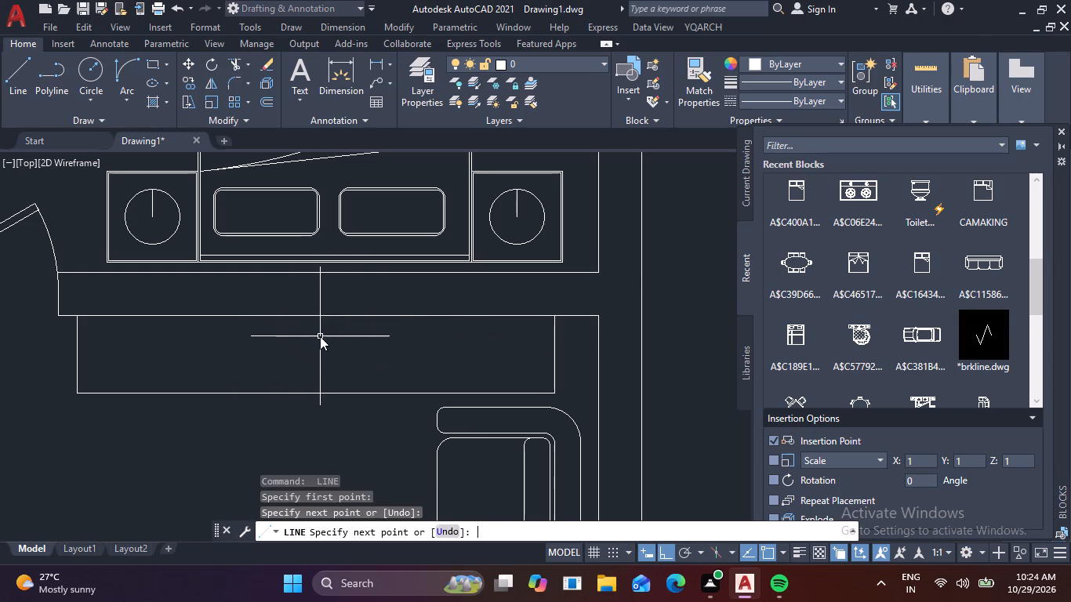
key("space")
left_click(337, 317)
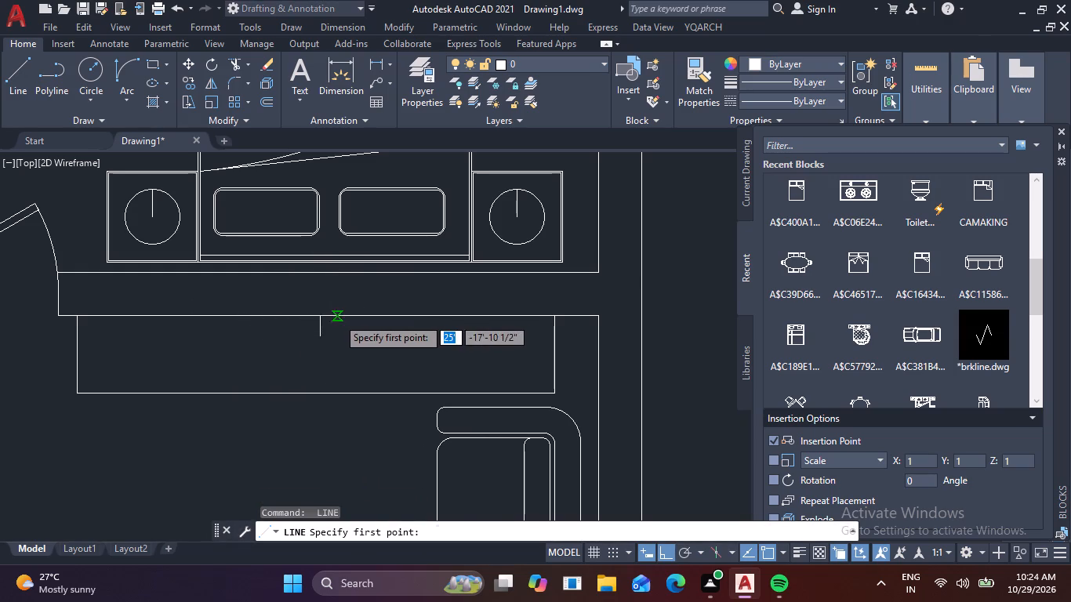
scroll(329, 338, "up", 2)
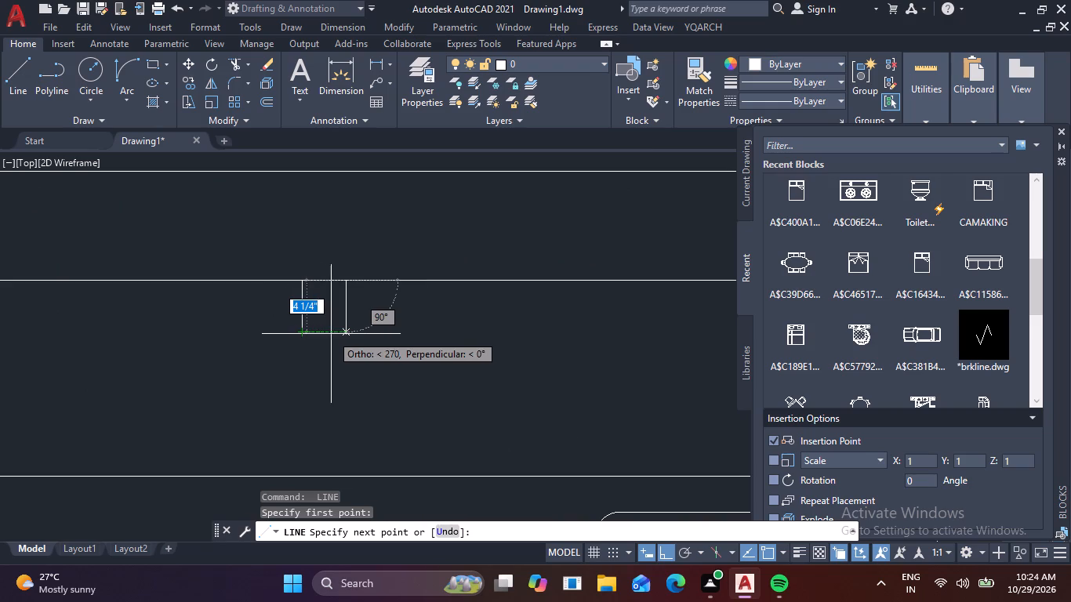
left_click(344, 332)
key("space")
Draw the TV's right half from the right bracket line's end: about 1'-7" across, 5 1/4" down and back to the bracket's centerline.
scroll(318, 354, "down", 1)
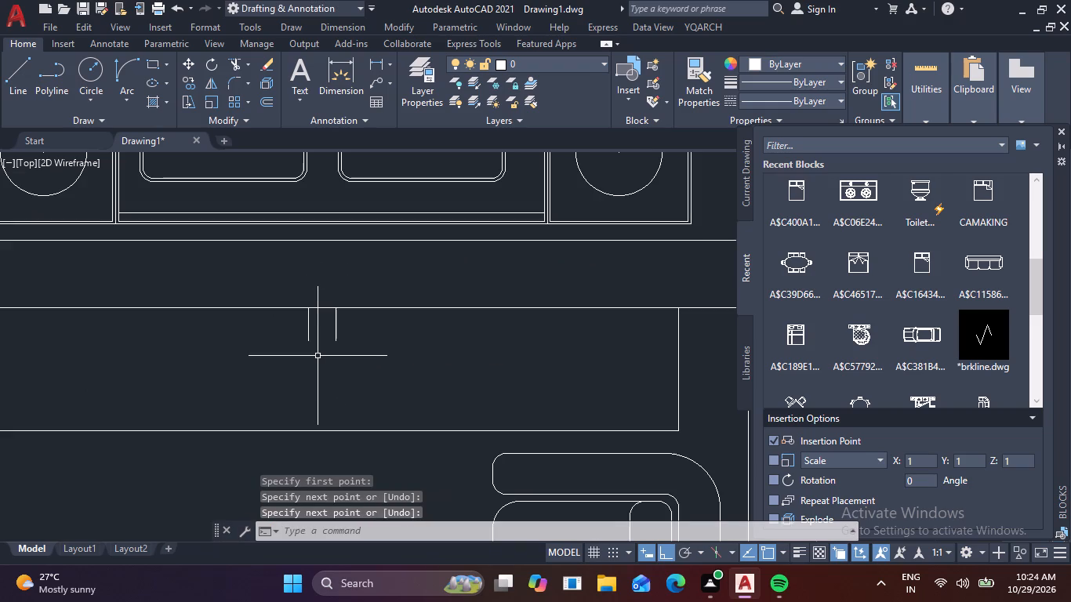
type("l")
key("space")
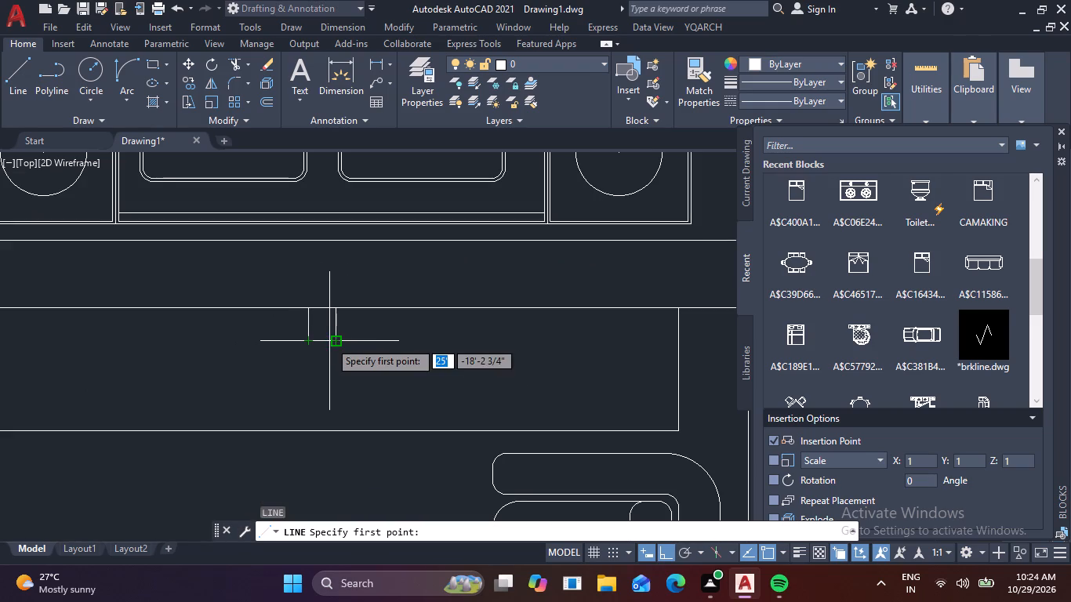
left_click(338, 341)
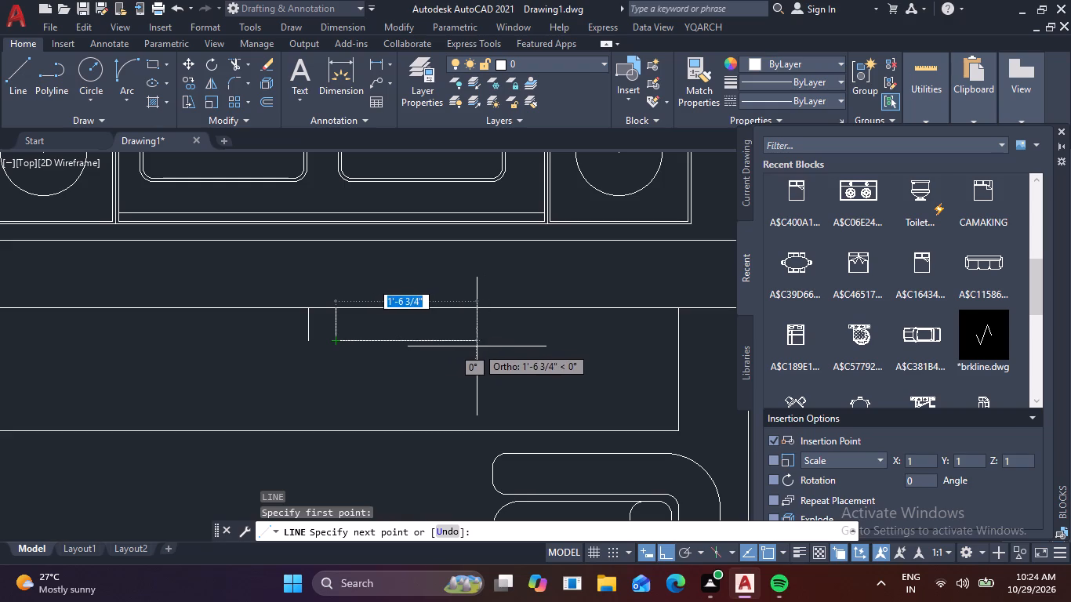
left_click(482, 344)
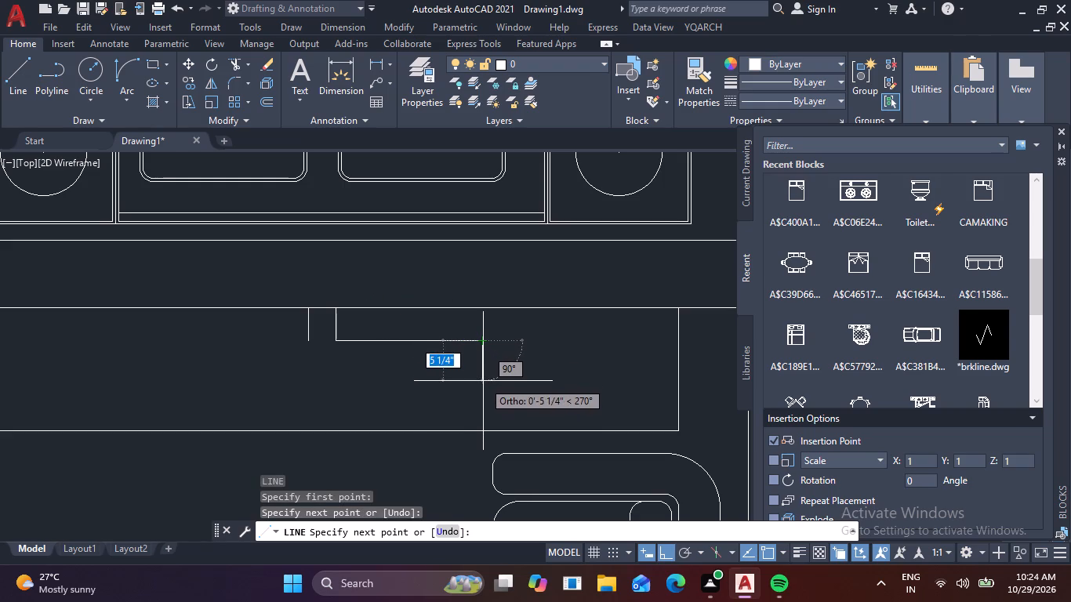
left_click(484, 381)
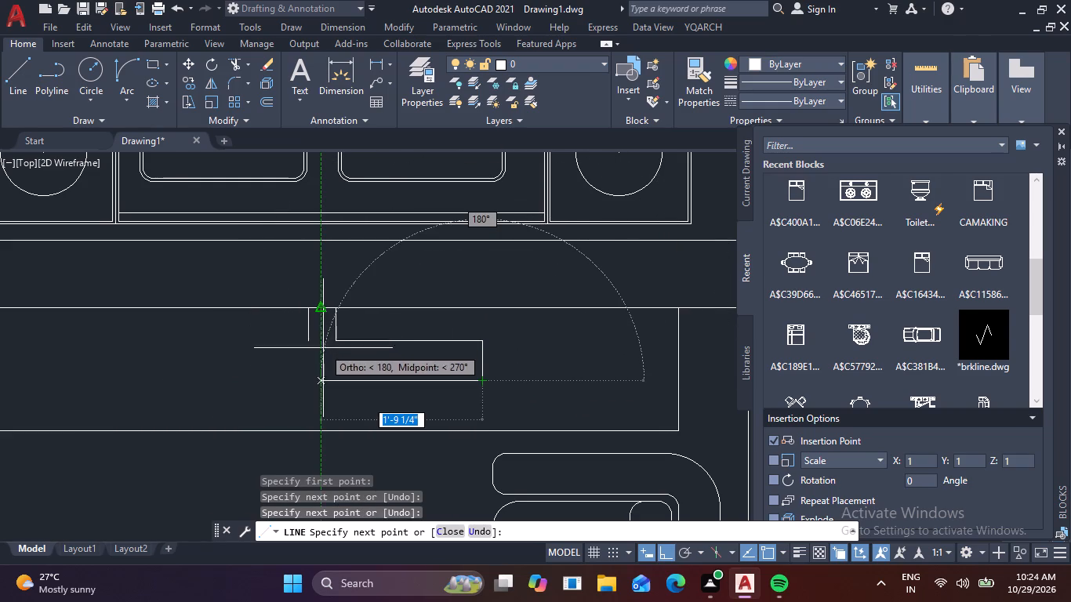
left_click(322, 377)
key("space")
Mirror the three lines of the TV's right half about the bracket's vertical centerline, keeping the originals.
left_click(505, 394)
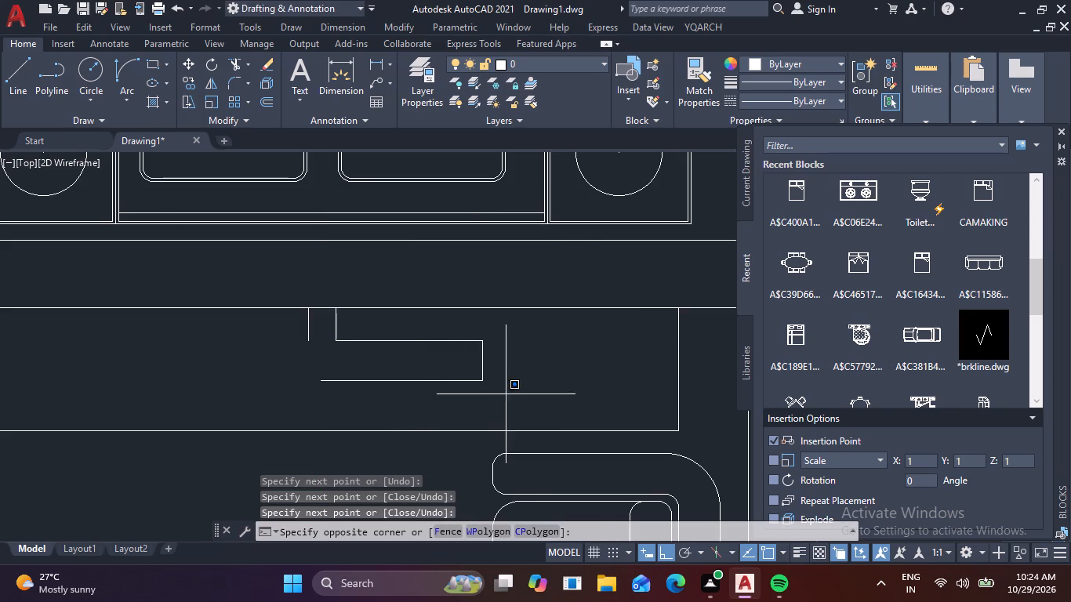
left_click(452, 328)
key("m")
key("i")
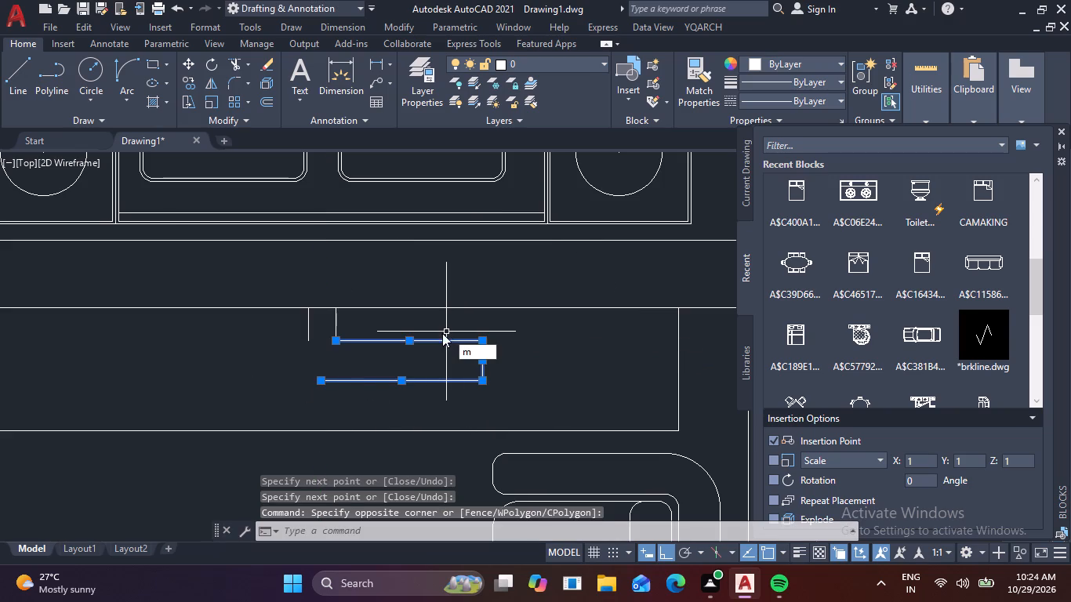
key("space")
left_click(322, 384)
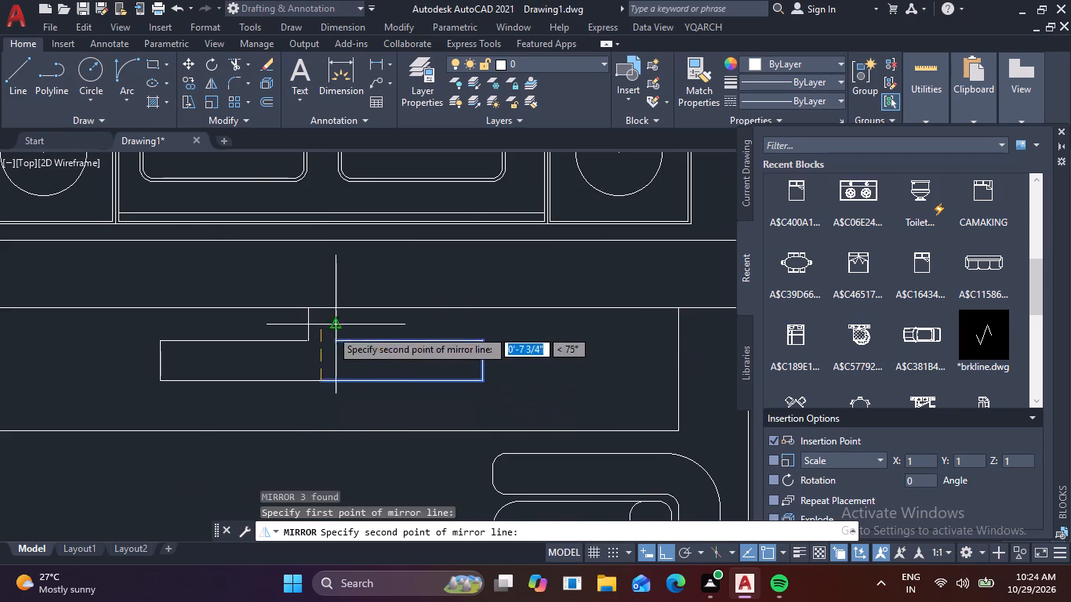
left_click(318, 308)
key("space")
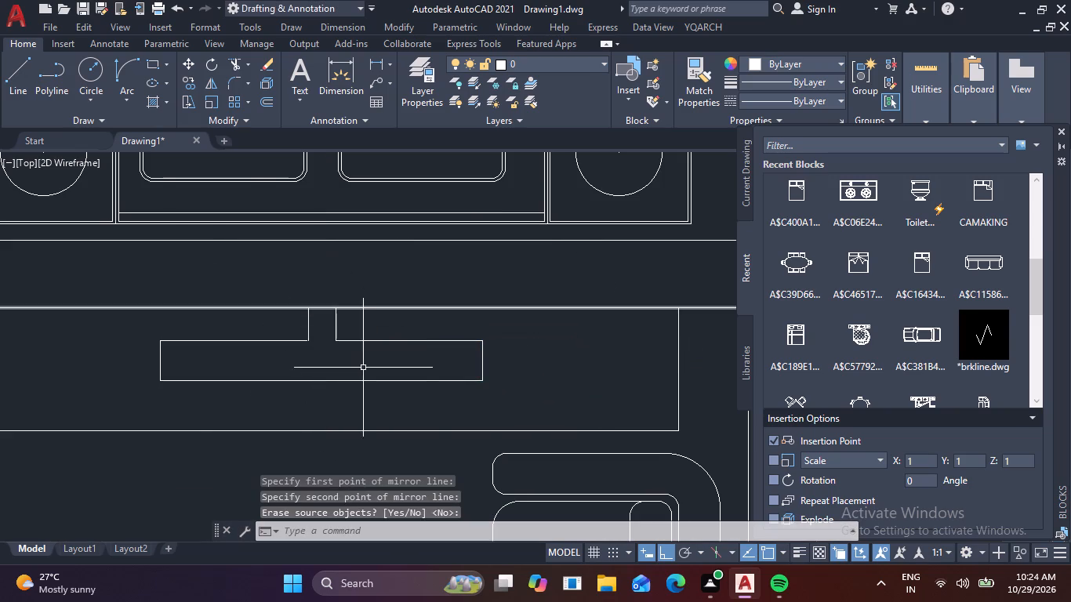
Draw a line joining the lower ends of the two bracket lines to close the gap in the TV's upper edge.
scroll(348, 392, "down", 1)
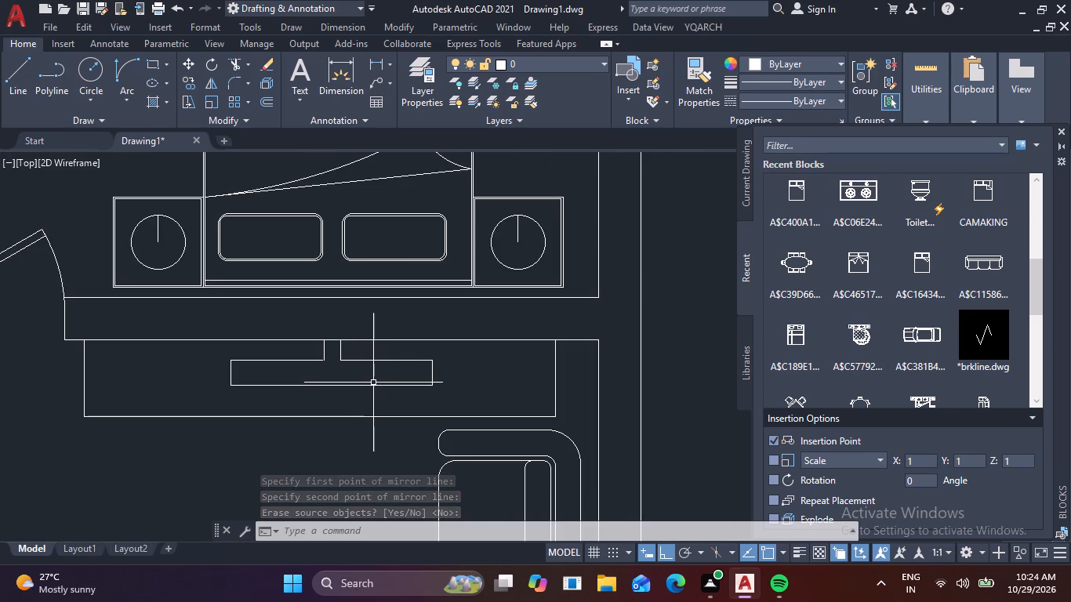
key("l")
key("space")
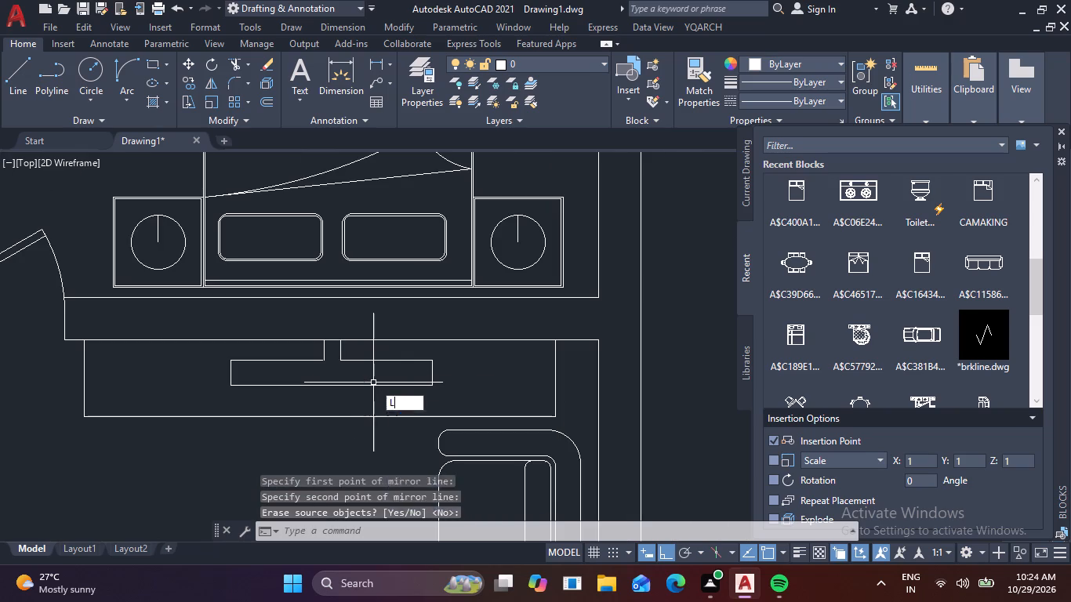
scroll(339, 354, "up", 2)
left_click(339, 377)
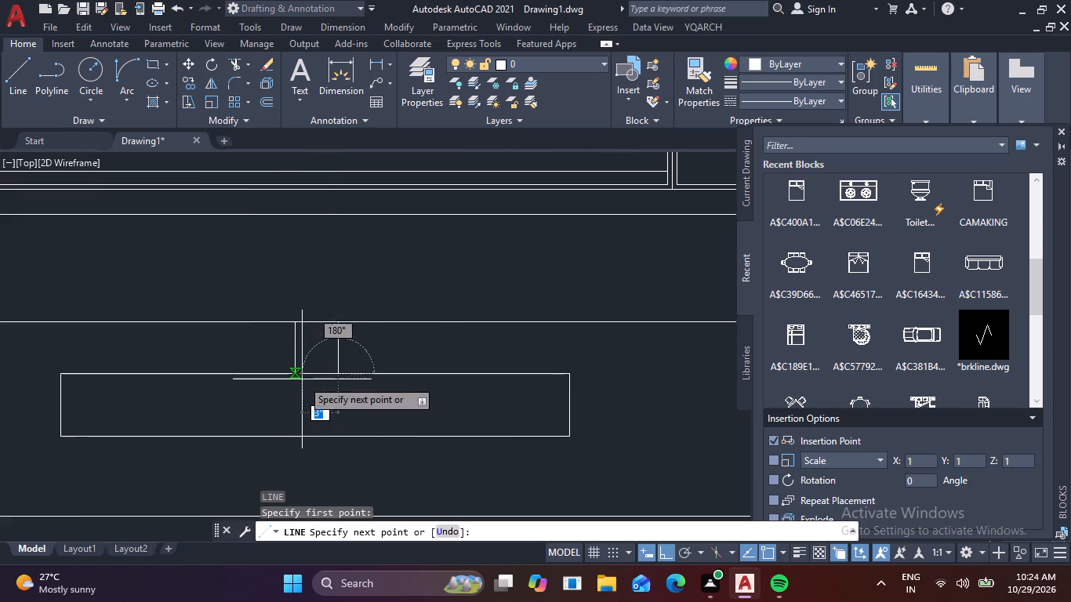
scroll(310, 361, "up", 3)
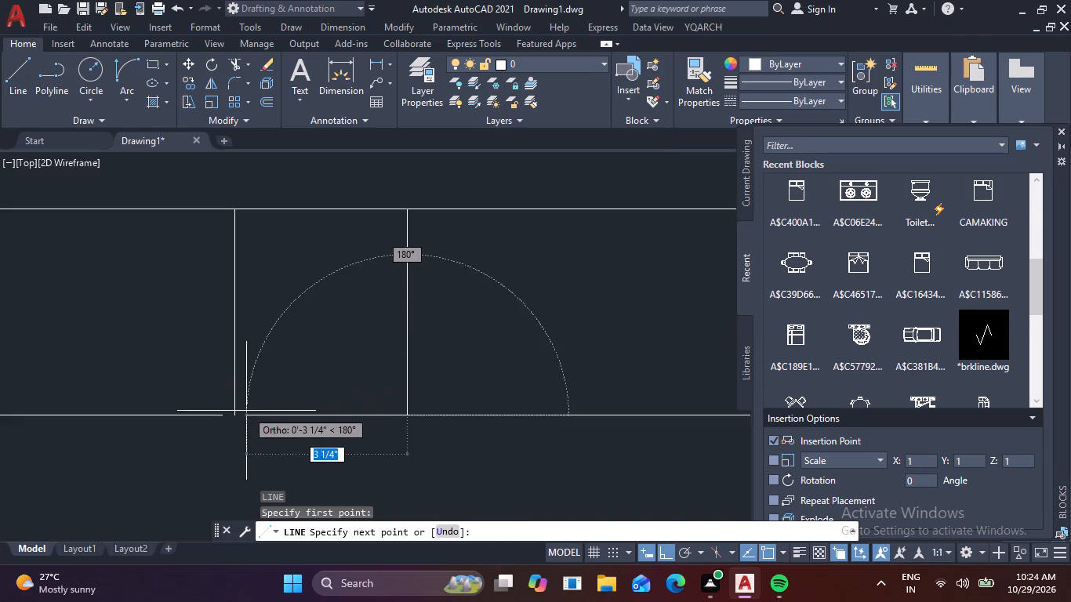
left_click(233, 419)
key("space")
Draw a three-point arc with Ortho off from the TV's right-edge midpoint through the middle of its upper edge to its left-edge midpoint.
scroll(283, 411, "down", 3)
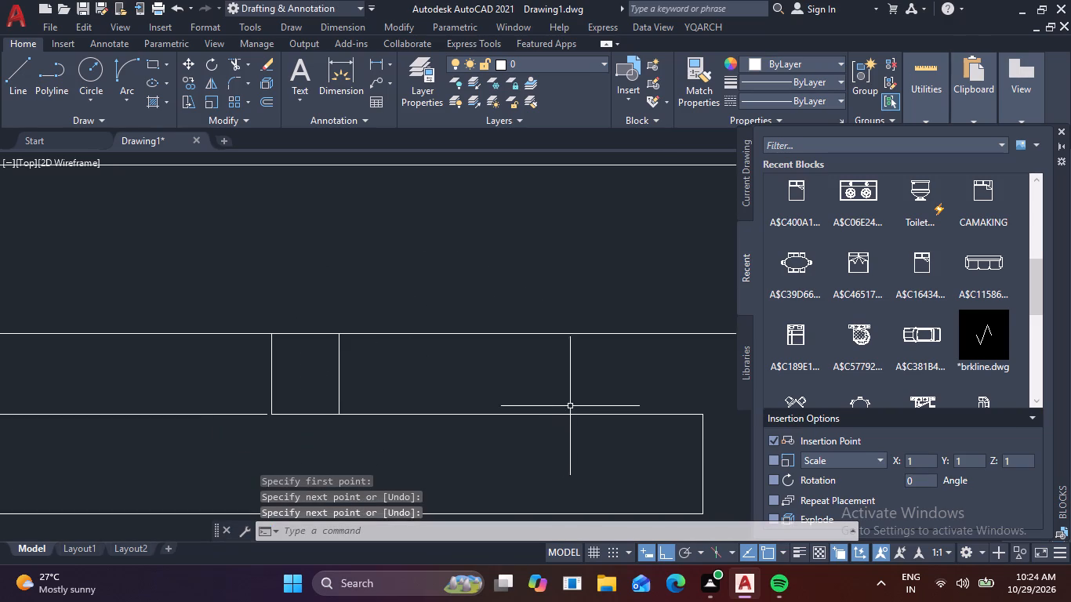
scroll(578, 415, "down", 1)
middle_click_drag(589, 434, 467, 450)
middle_click_drag(520, 449, 537, 415)
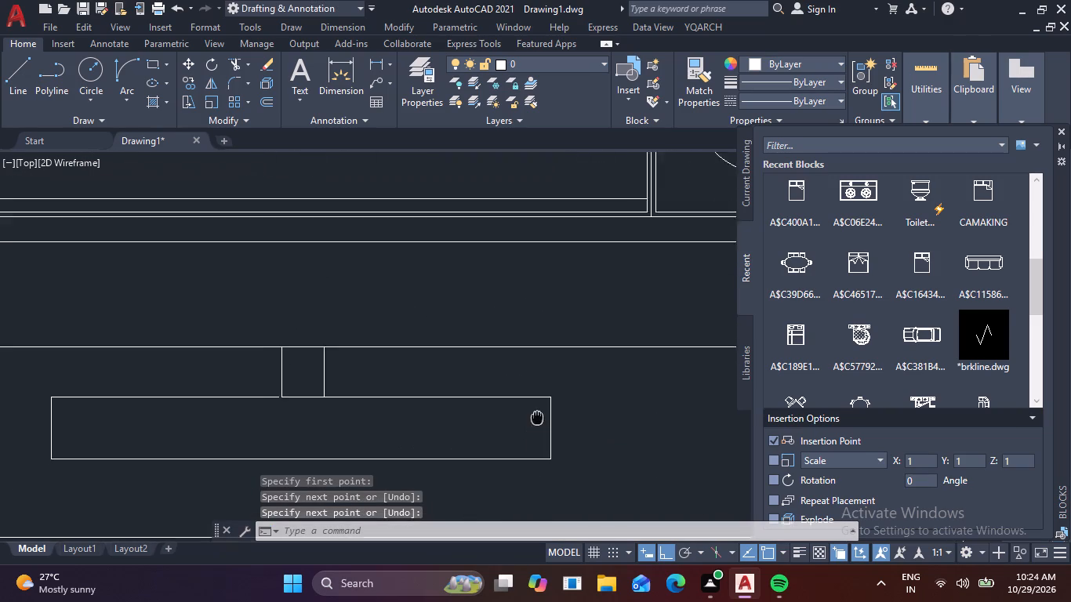
middle_click_drag(537, 415, 543, 409)
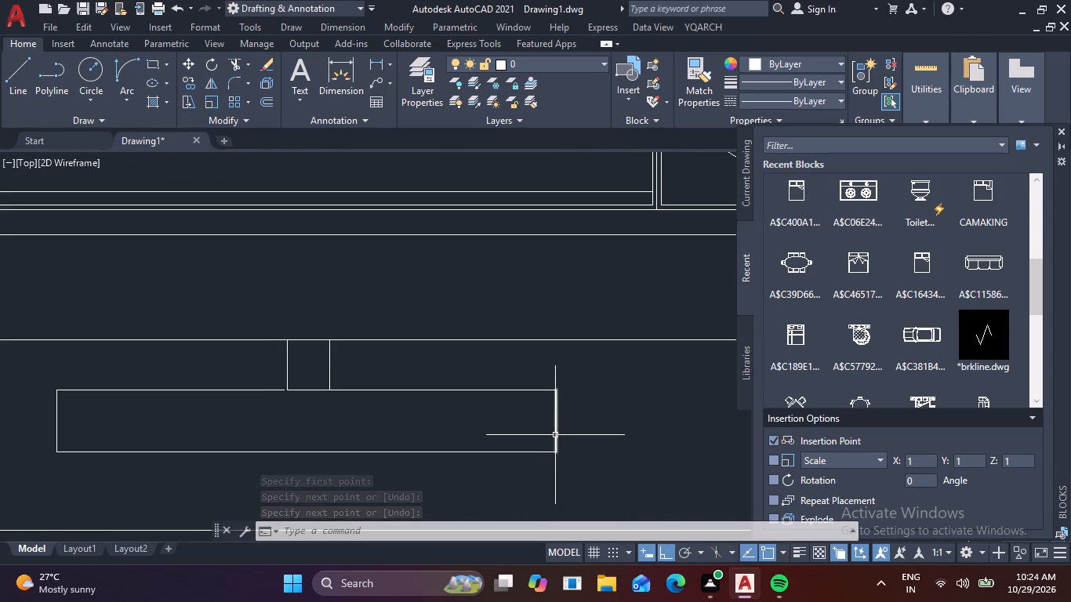
left_click(125, 97)
left_click(141, 124)
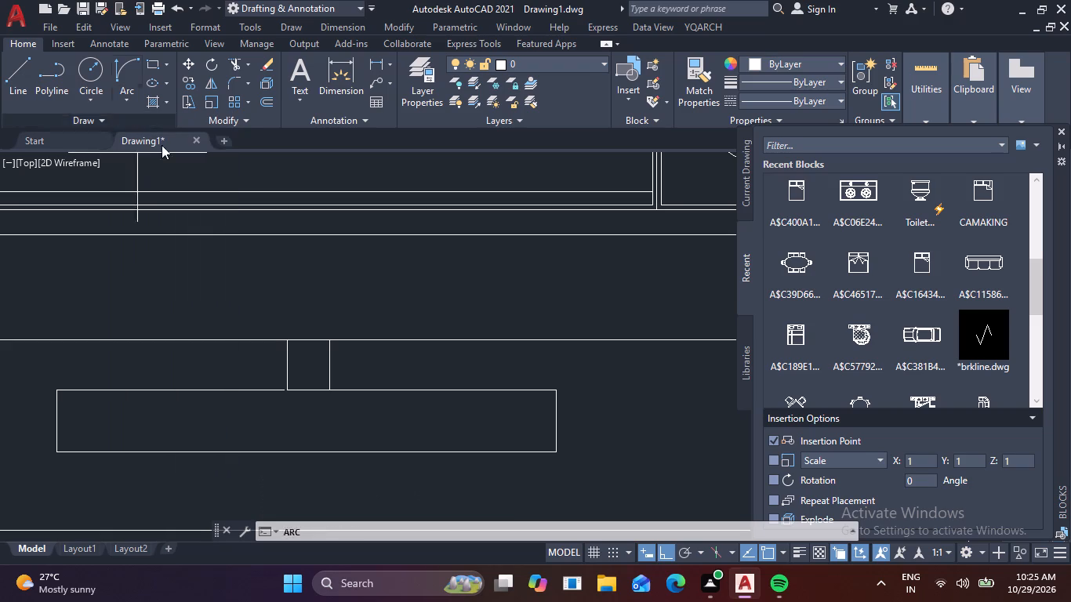
left_click(555, 426)
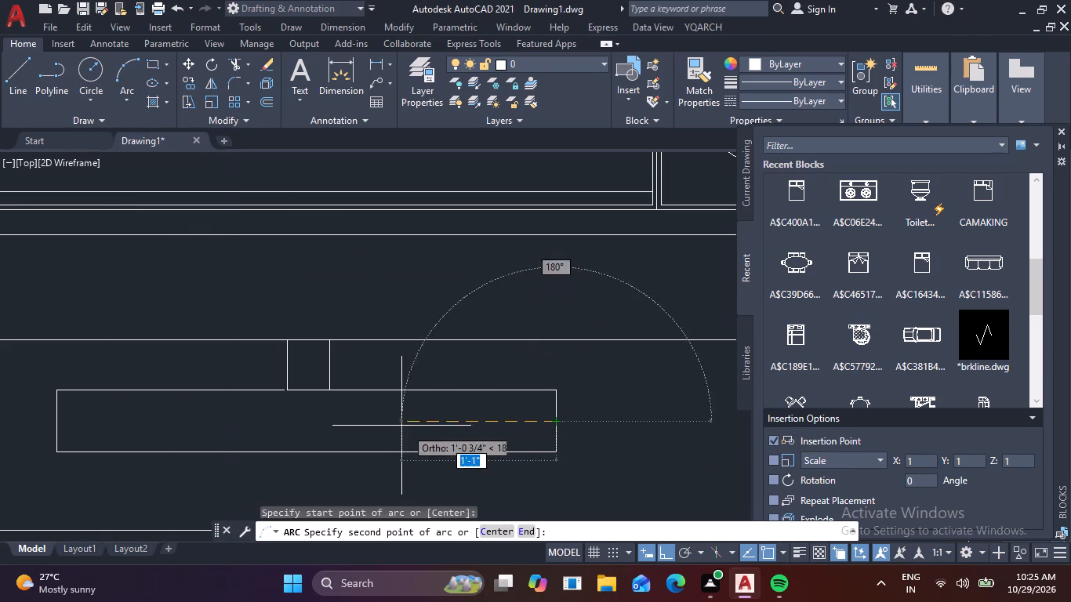
key("F8")
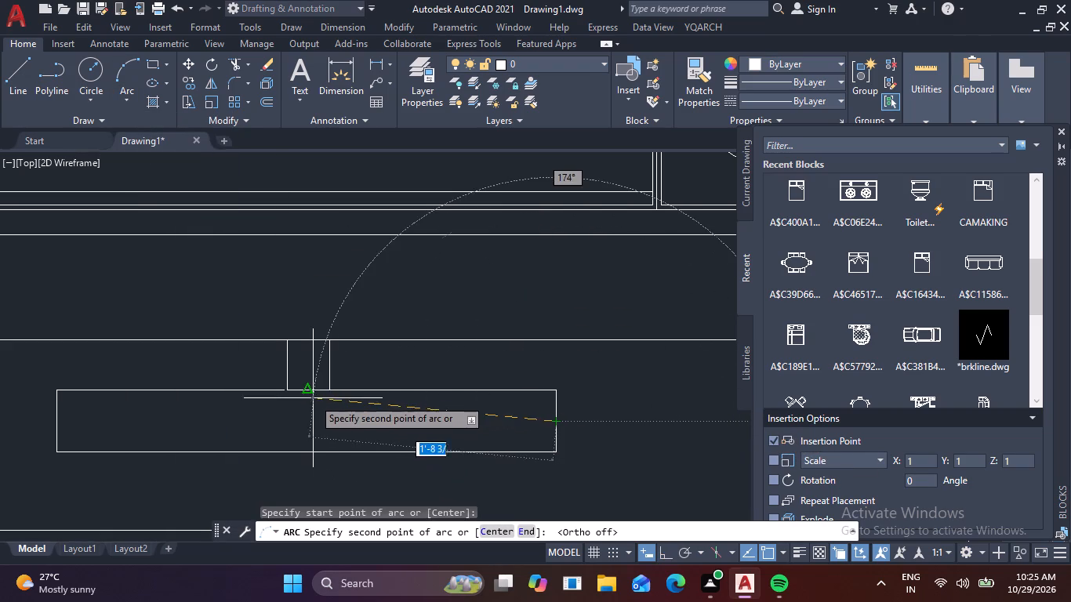
left_click(309, 390)
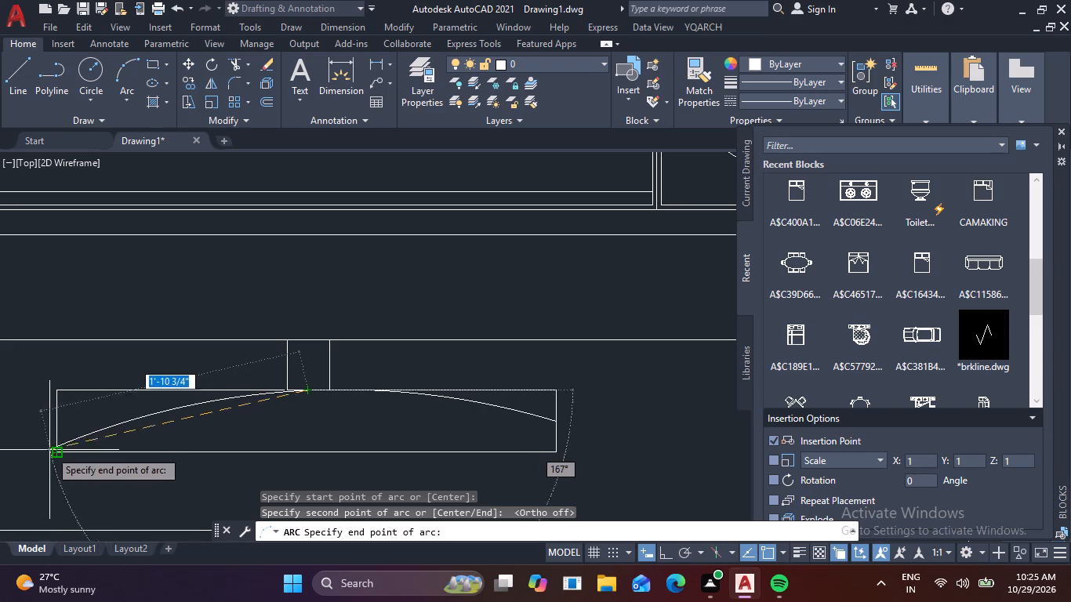
left_click(54, 421)
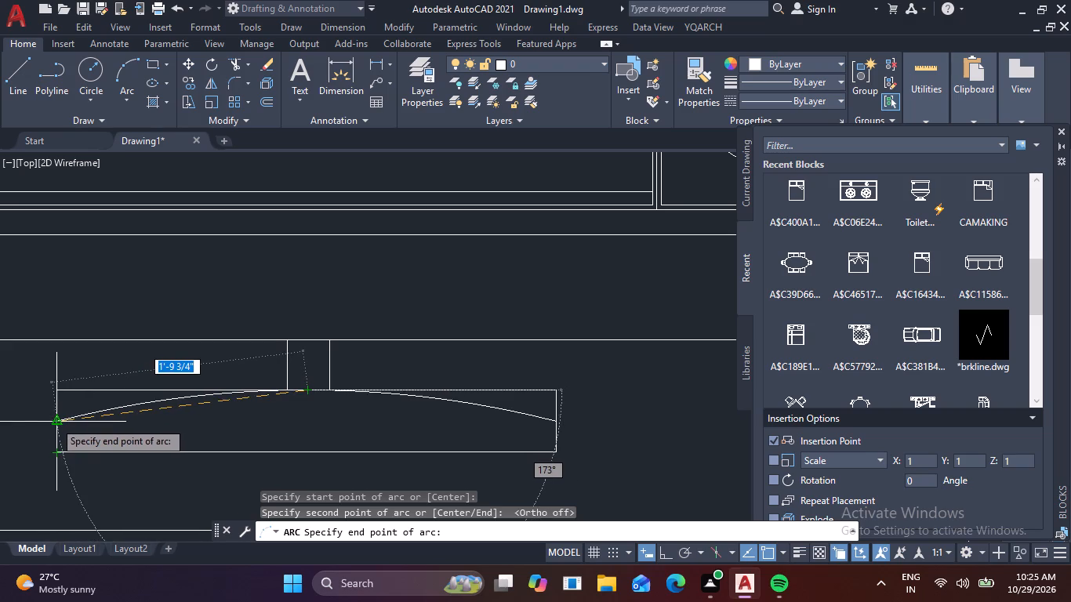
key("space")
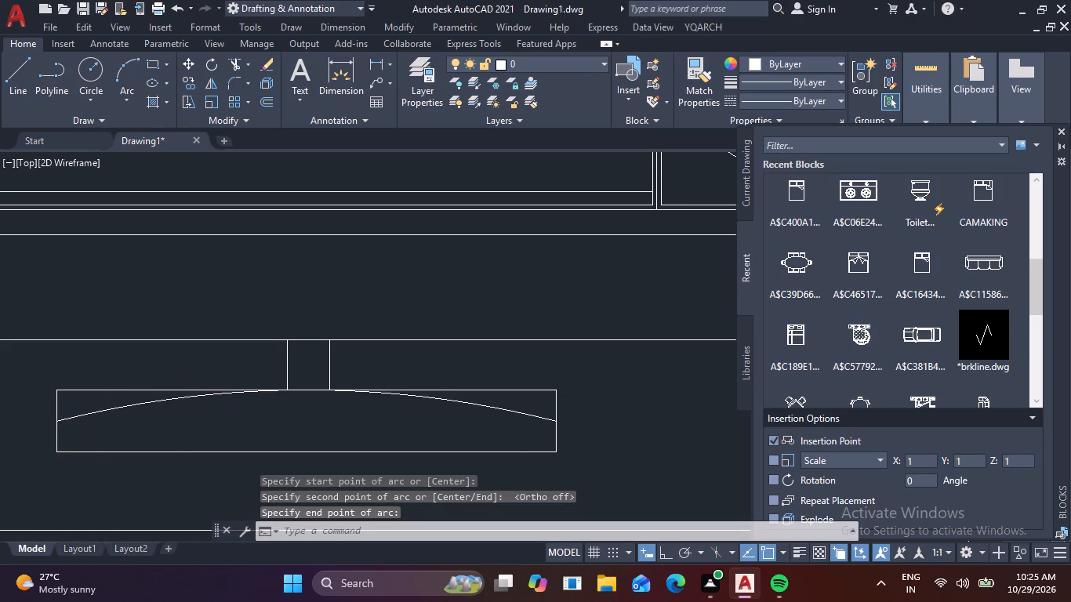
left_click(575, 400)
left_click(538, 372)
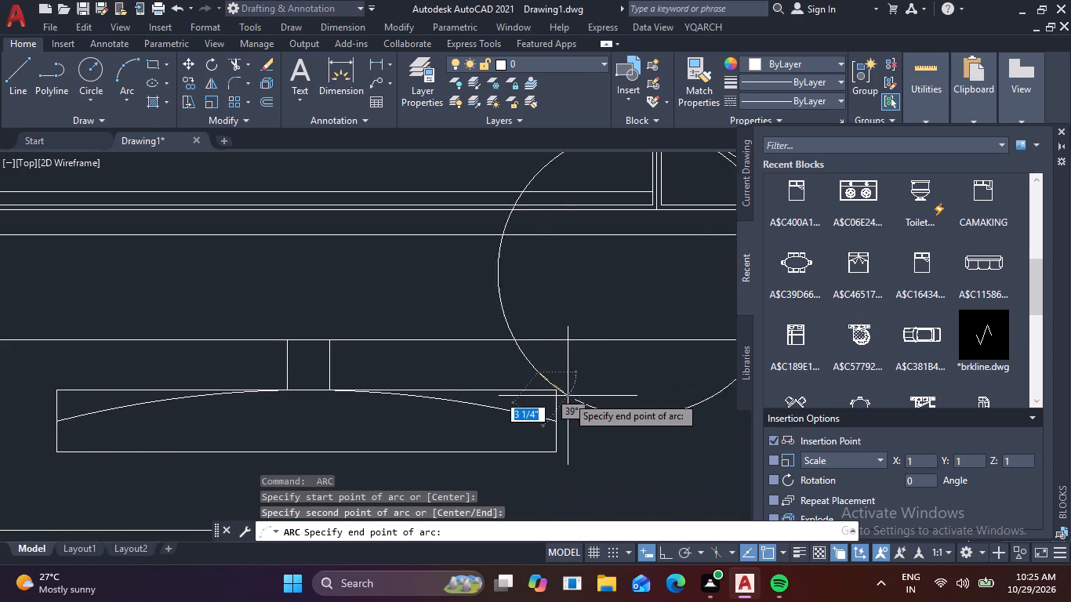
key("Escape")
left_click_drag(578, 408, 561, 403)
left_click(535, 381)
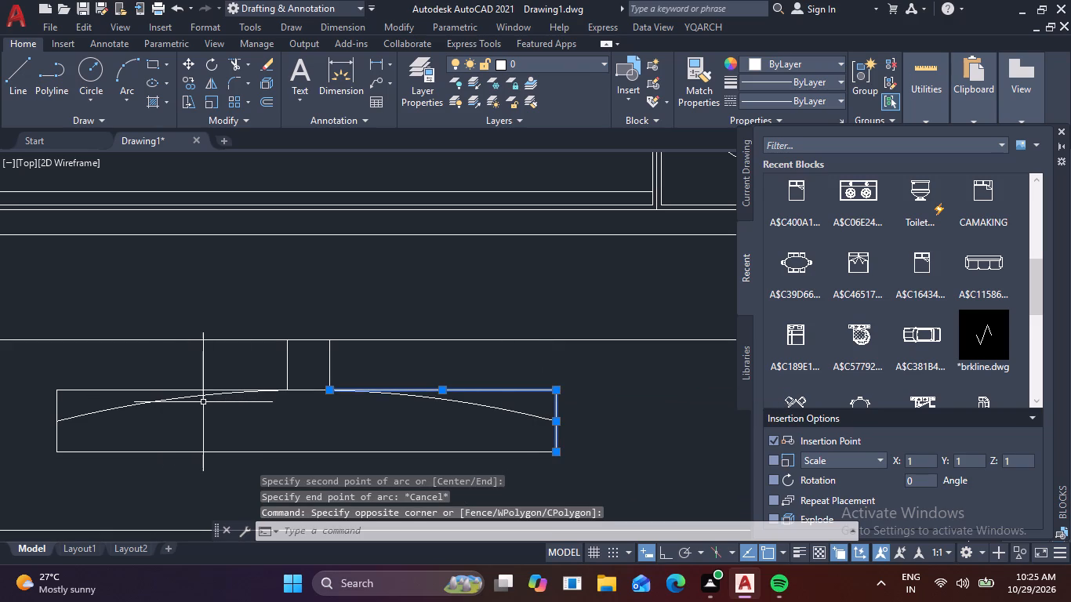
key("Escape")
Trim the TV rectangle's upper edge and upper side portions on both ends, leaving the arc as its curved back.
key("t")
key("r")
key("space")
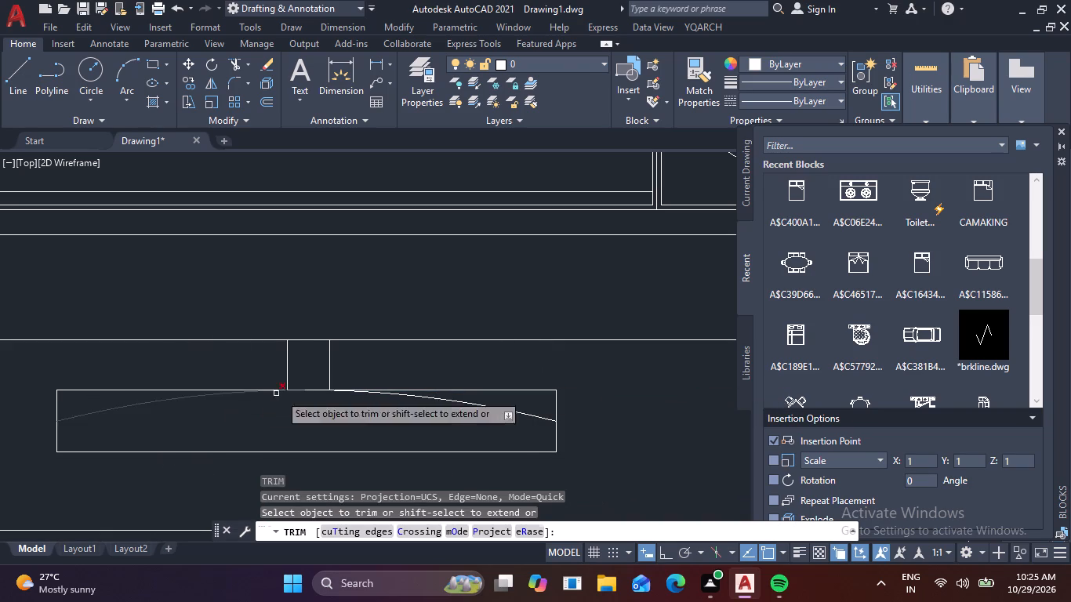
left_click_drag(577, 406, 567, 405)
left_click(523, 380)
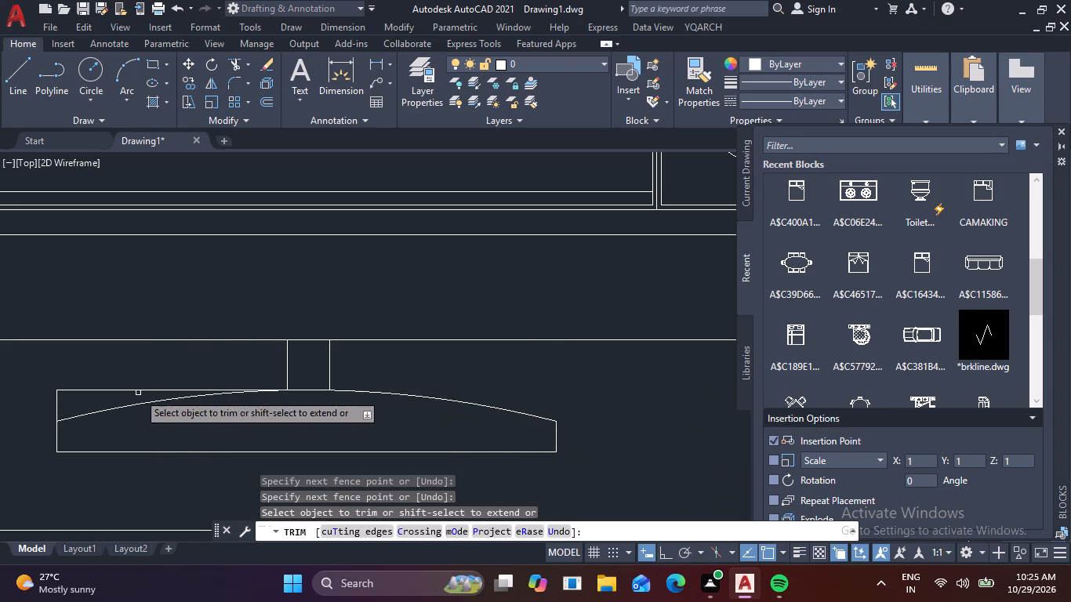
left_click_drag(124, 375, 110, 379)
left_click(42, 408)
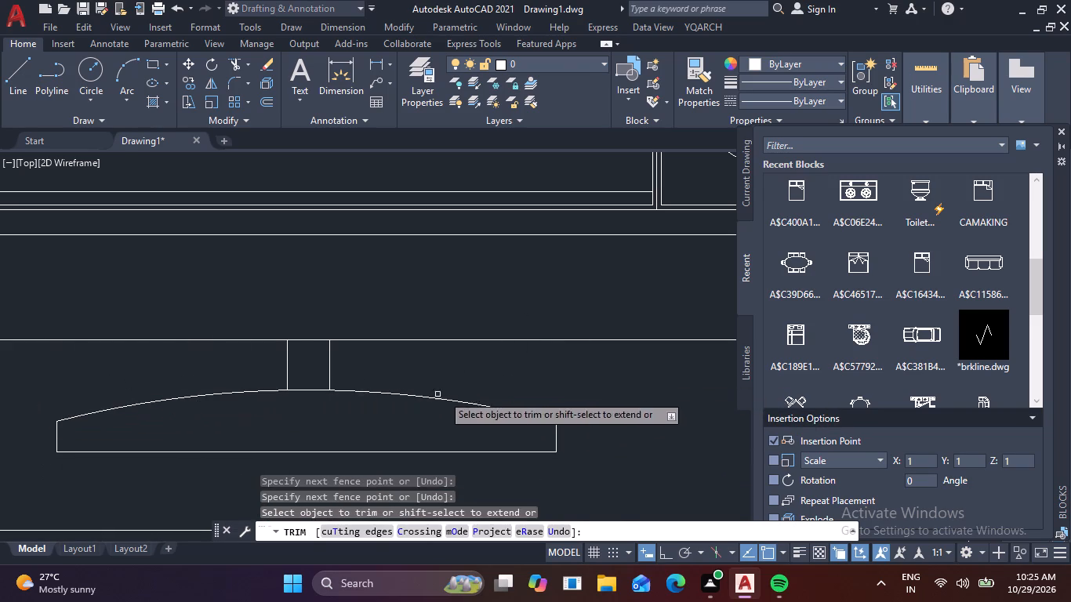
key("Escape")
key("Escape")
Draw two closely spaced vertical lines, about 1'-4 1/4" long, across the TV unit's depth to the right of the TV.
scroll(619, 397, "down", 3)
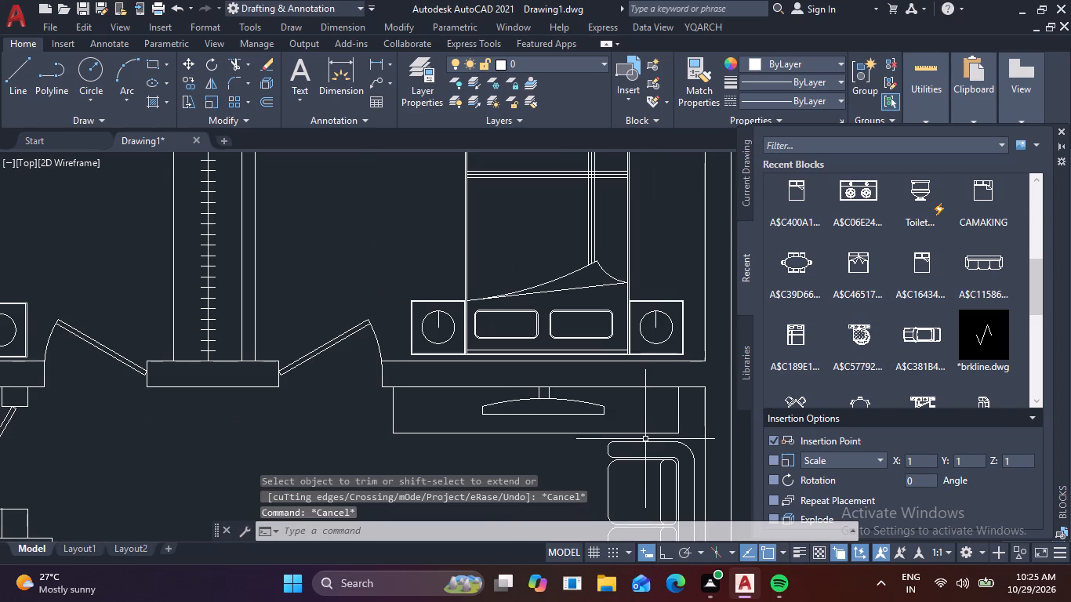
key("l")
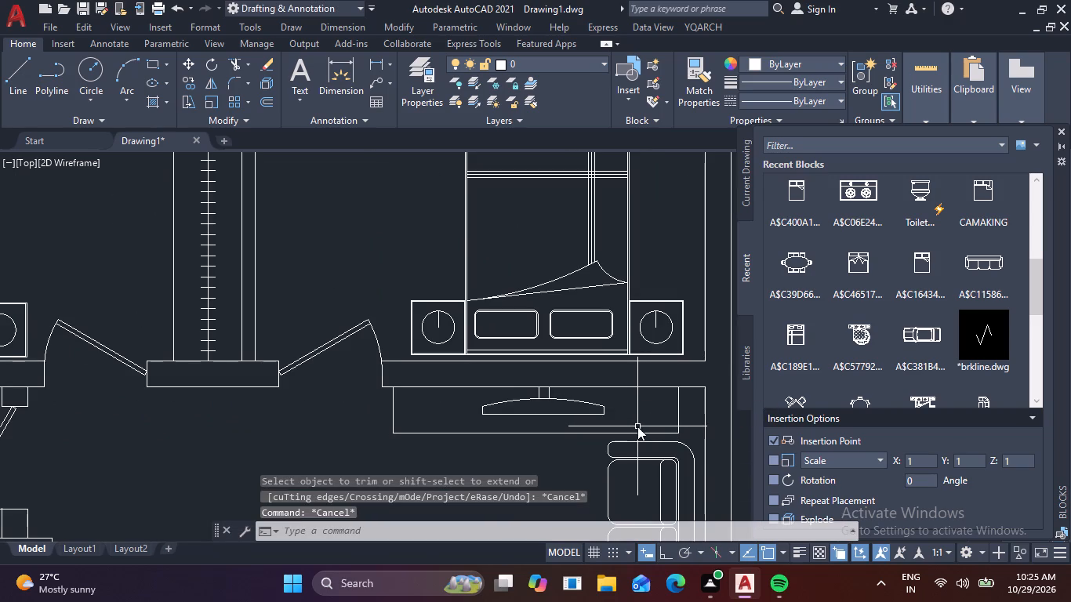
key("space")
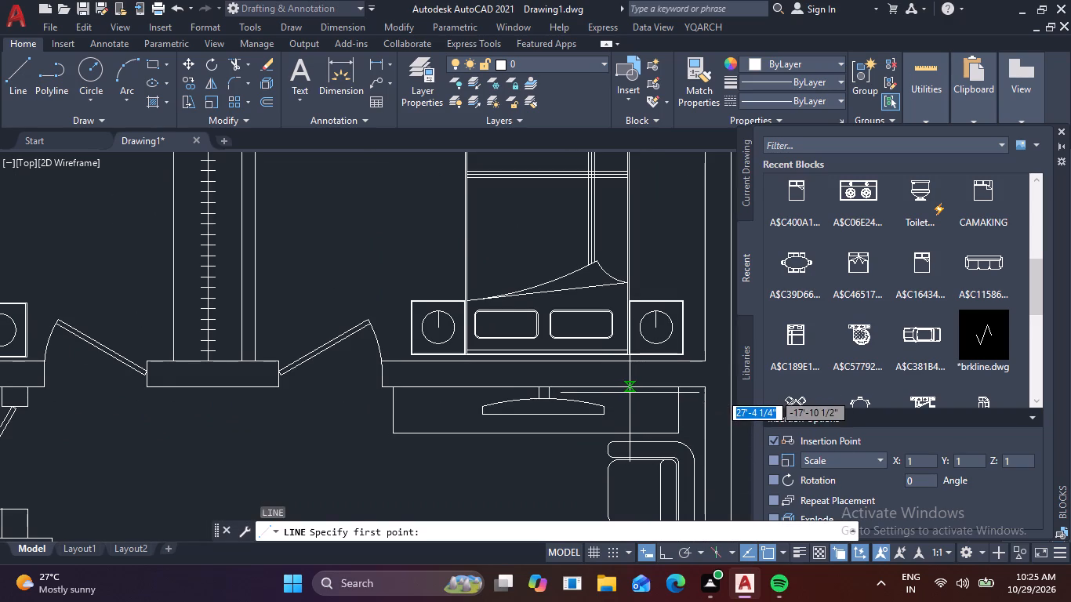
scroll(630, 393, "up", 1)
left_click(624, 387)
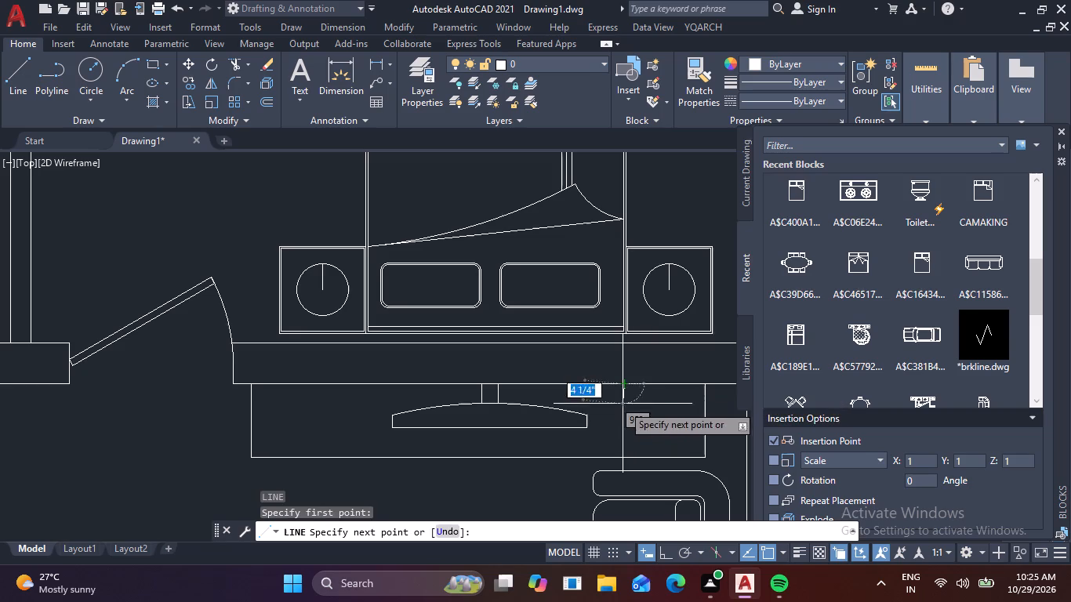
left_click(626, 454)
key("space")
key("space")
scroll(626, 385, "up", 2)
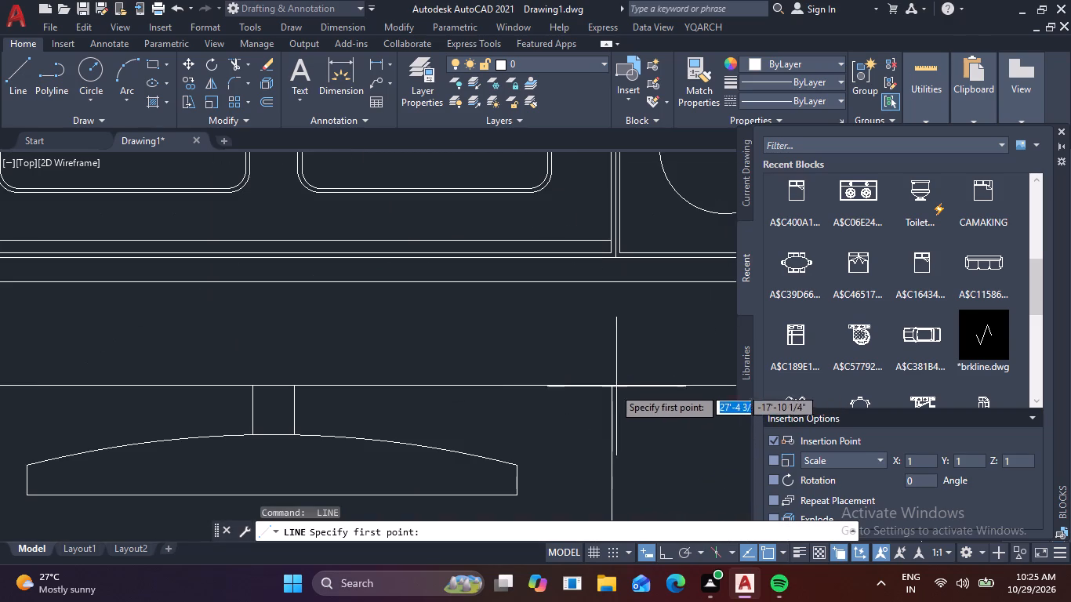
left_click(600, 390)
middle_click_drag(586, 475, 628, 319)
left_click(641, 416)
key("space")
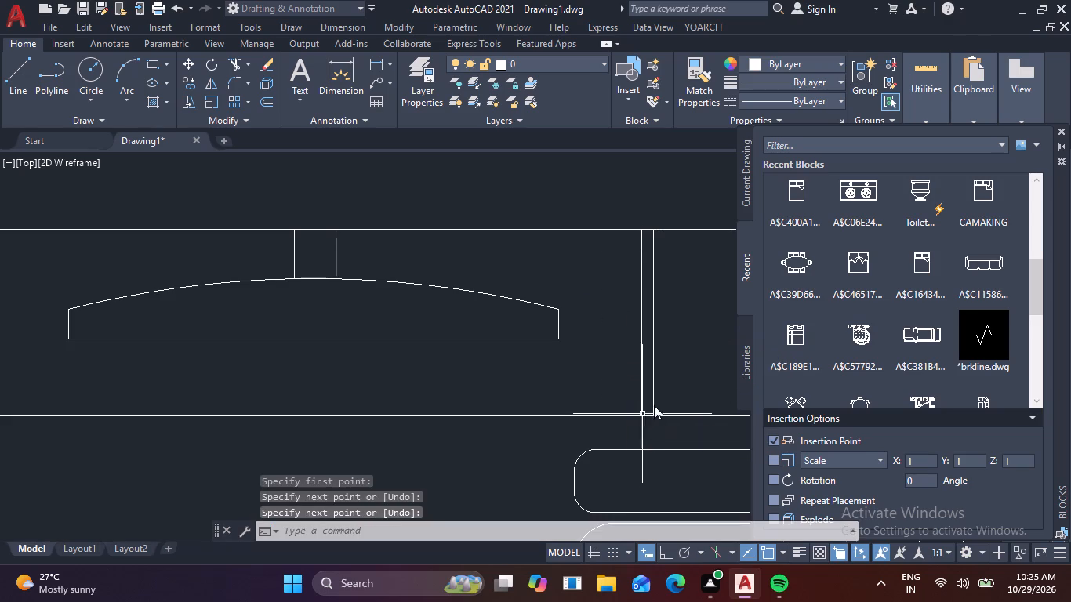
Mirror the two divider lines about a vertical axis through the midpoint of the TV unit's front edge, keeping the originals.
scroll(670, 376, "down", 1)
middle_click_drag(668, 379, 628, 402)
left_click_drag(679, 378, 663, 379)
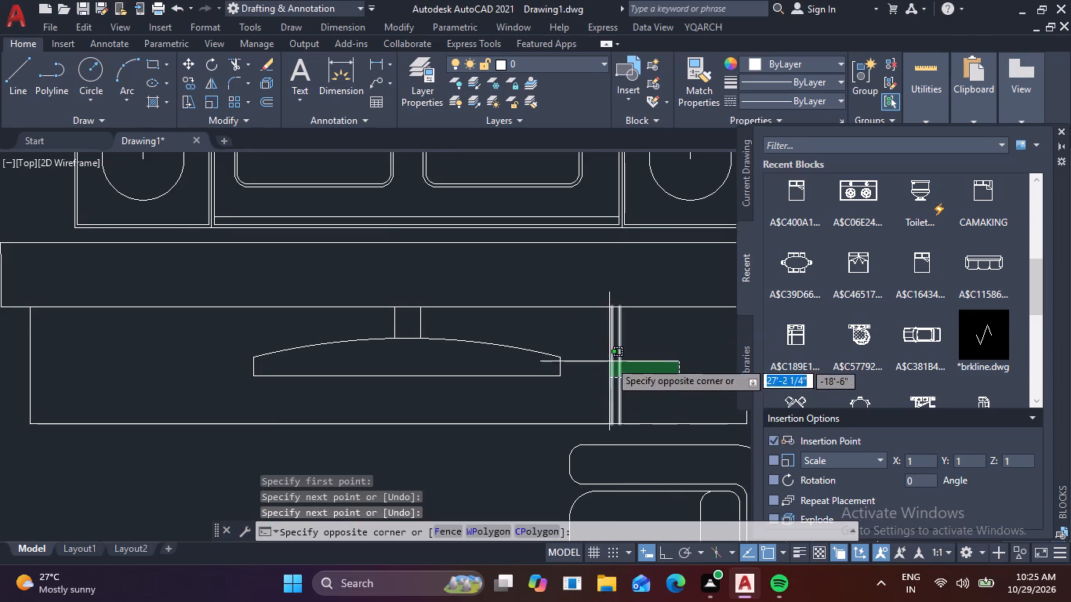
left_click(608, 359)
type("mi")
key("space")
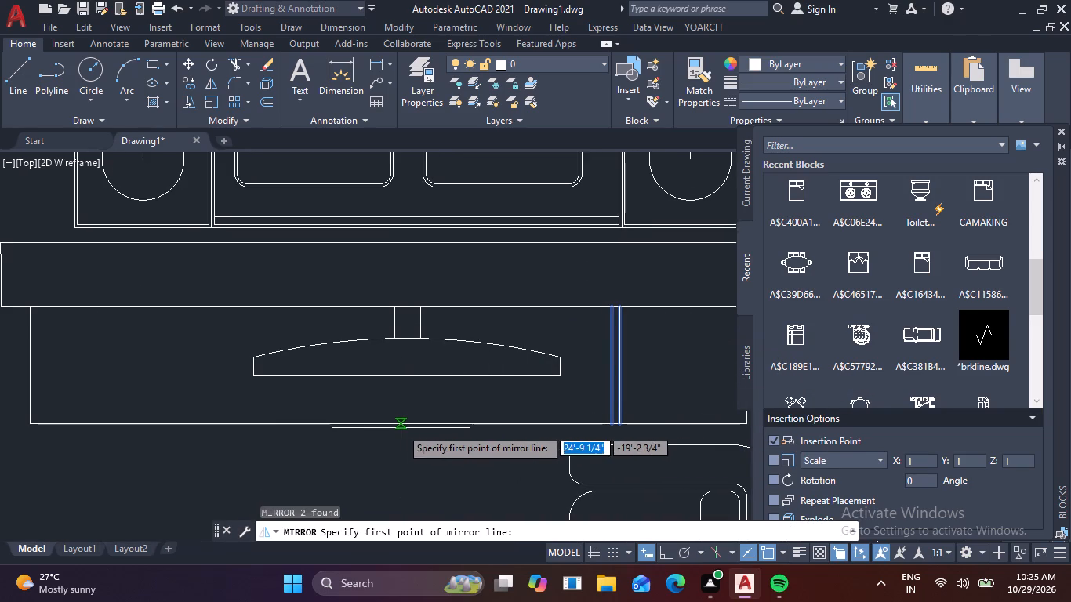
left_click_drag(387, 428, 387, 418)
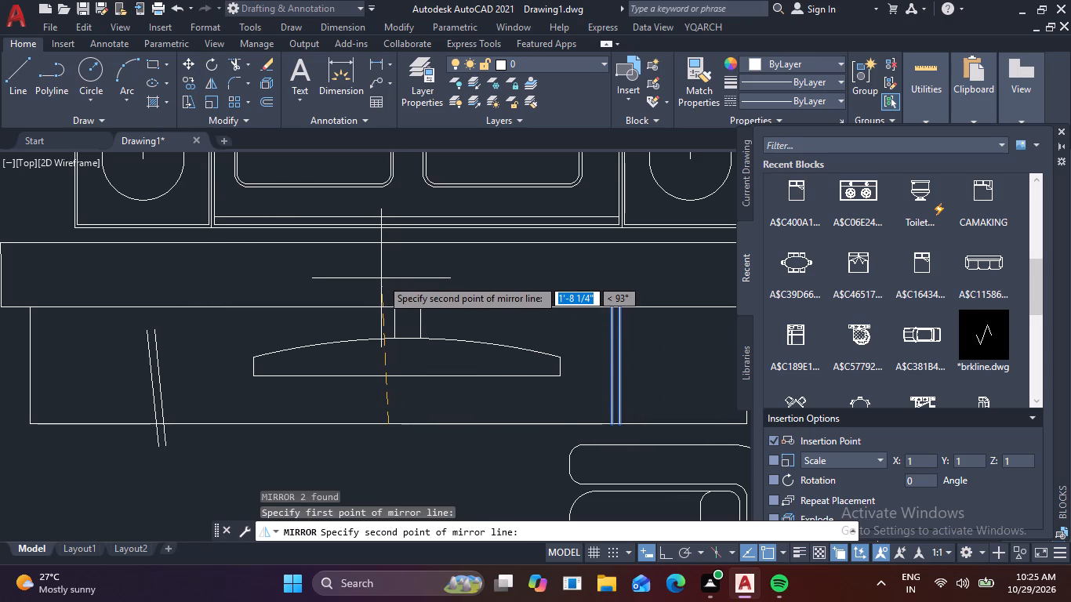
key("F8")
left_click(405, 272)
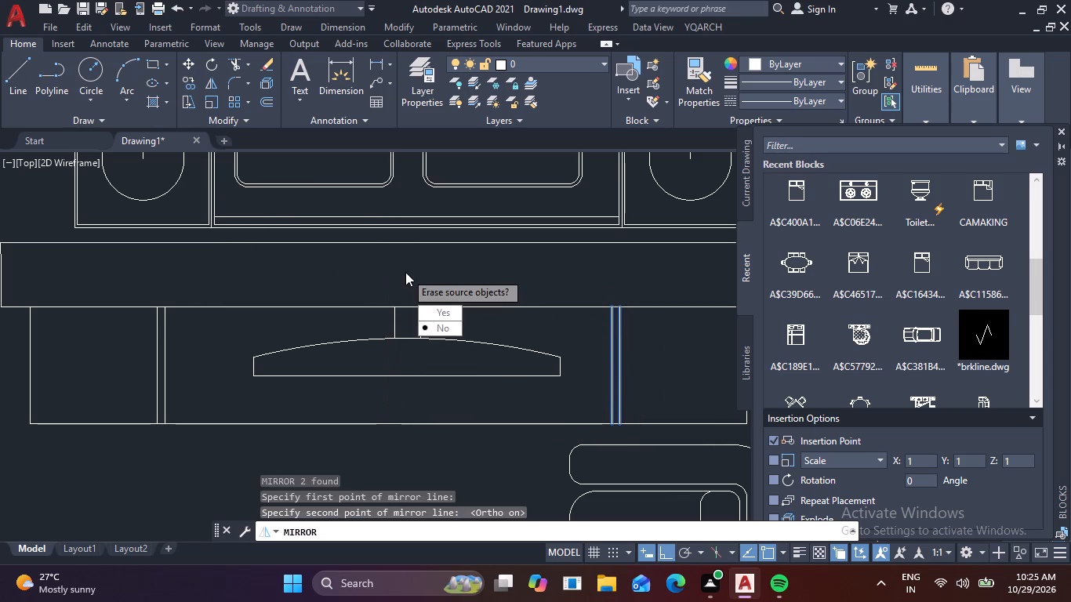
left_click_drag(452, 332, 405, 272)
scroll(408, 277, "down", 2)
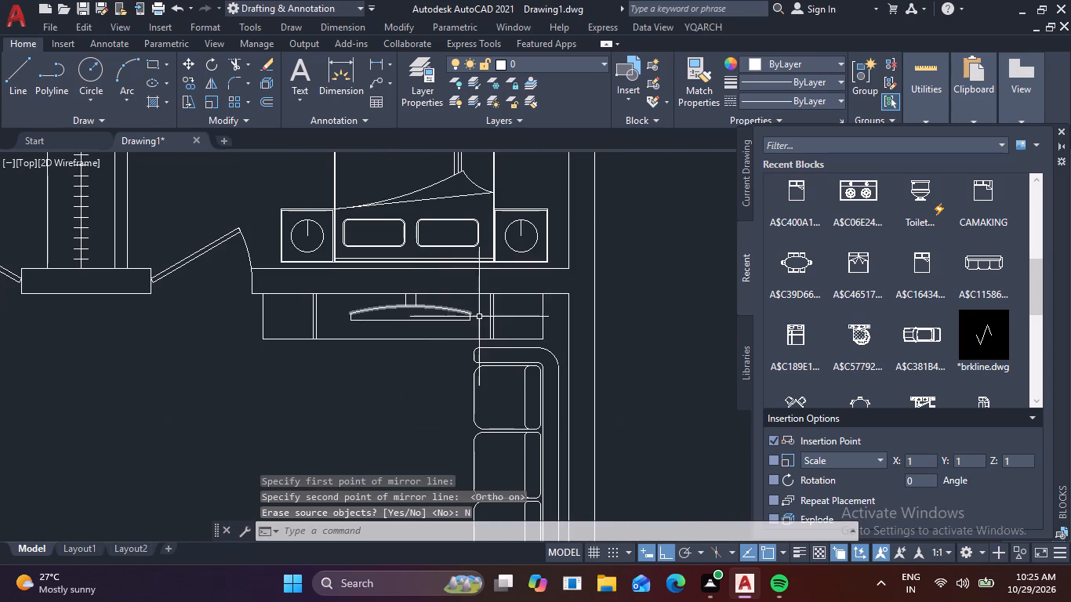
Create a new layer named tree, give it the color green and make it the current layer.
double_click(430, 78)
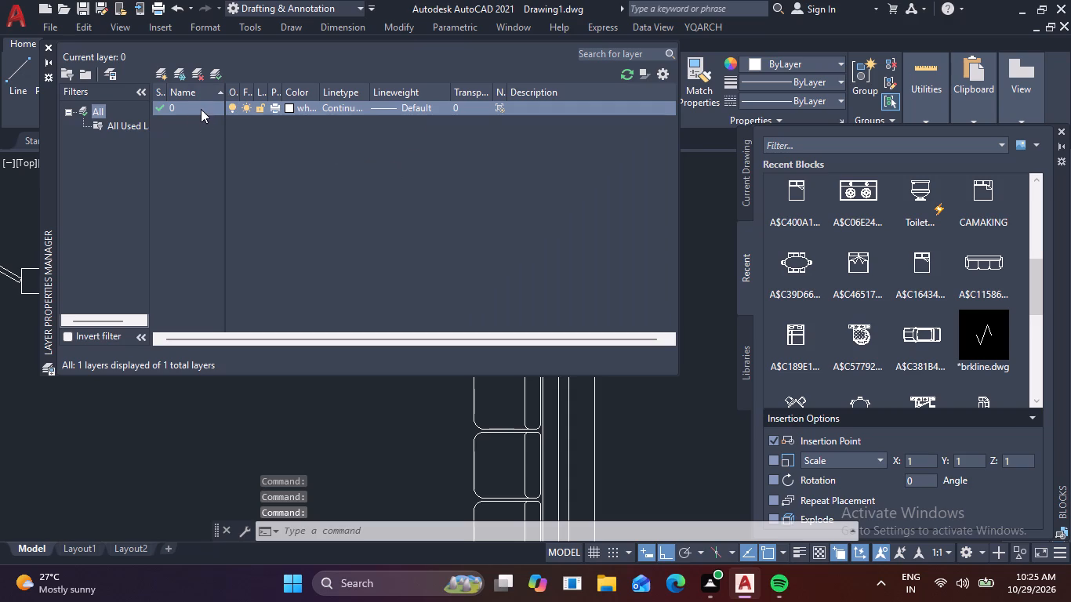
left_click(203, 107)
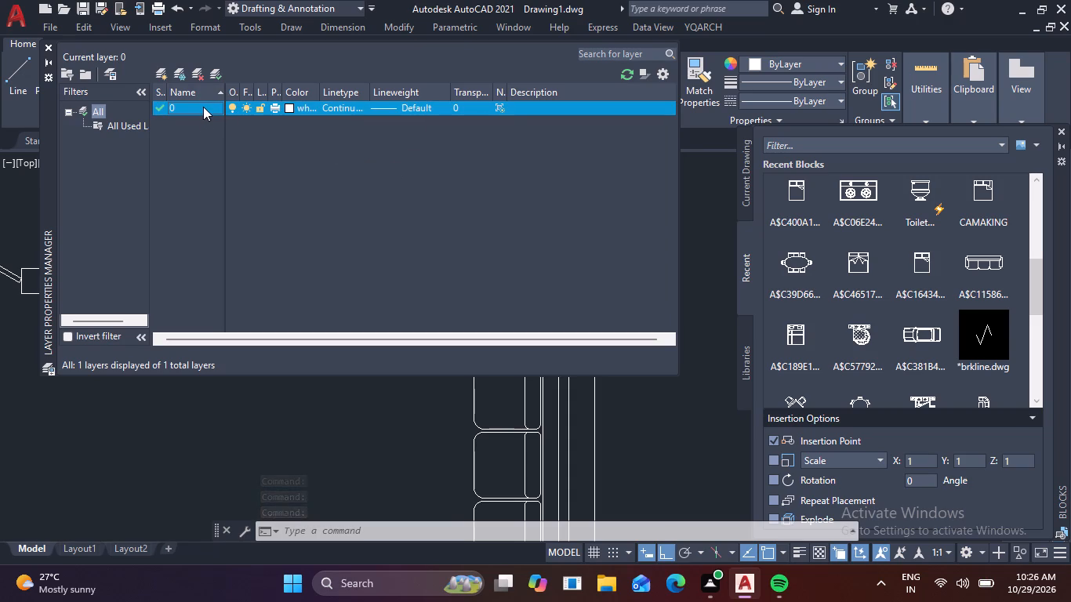
key("Return")
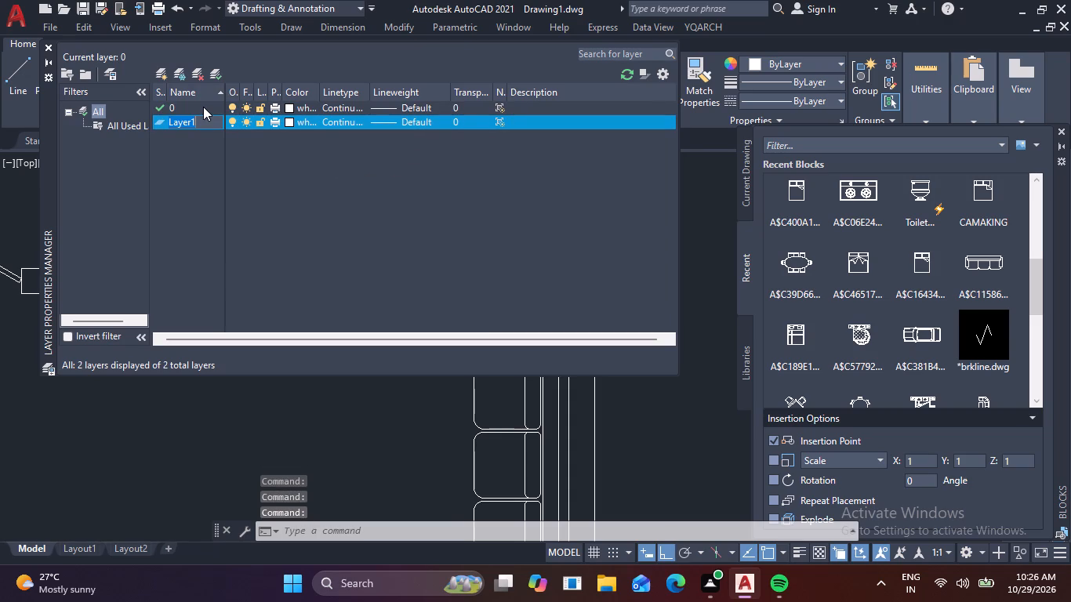
key("BackSpace")
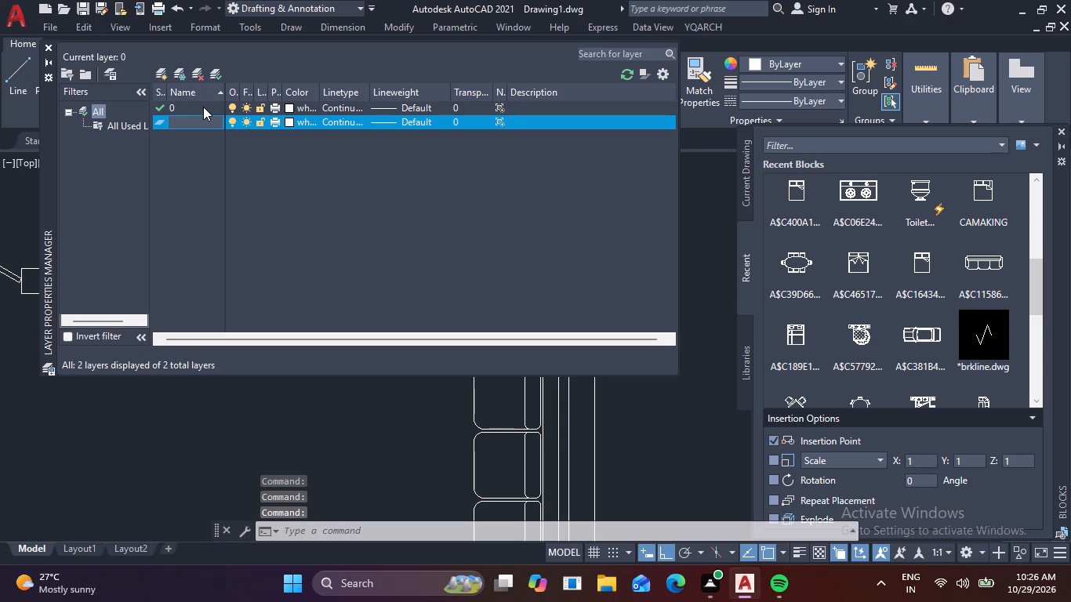
type("tree")
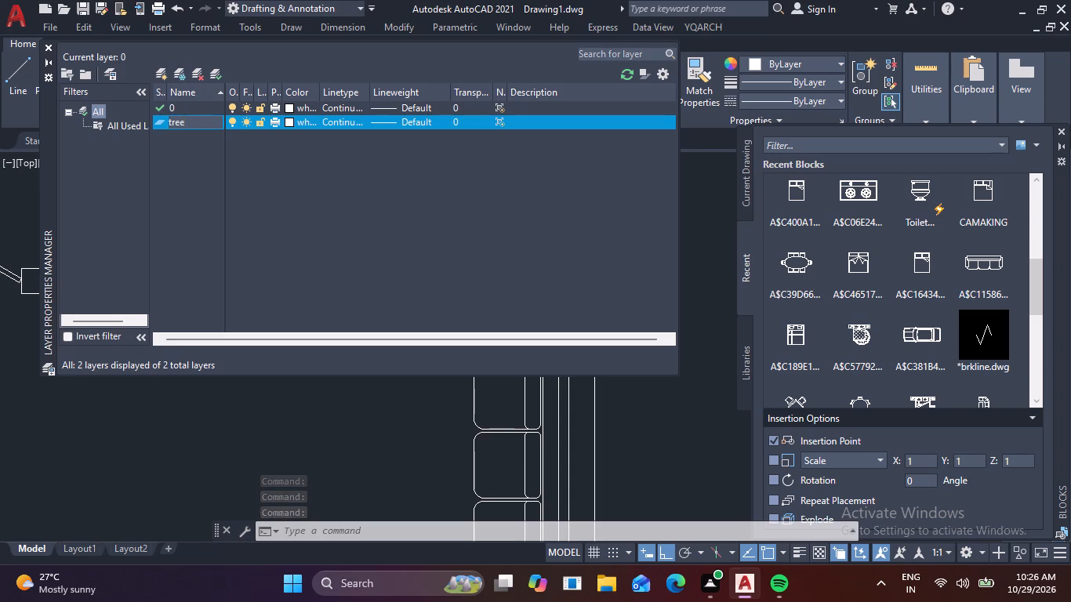
left_click(291, 121)
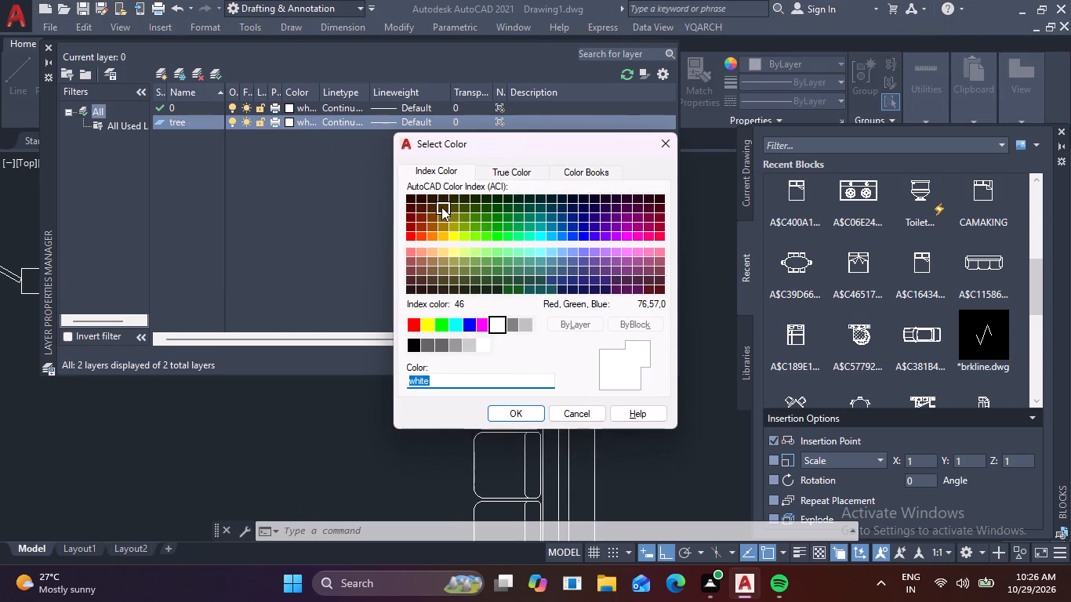
left_click(444, 329)
left_click(507, 413)
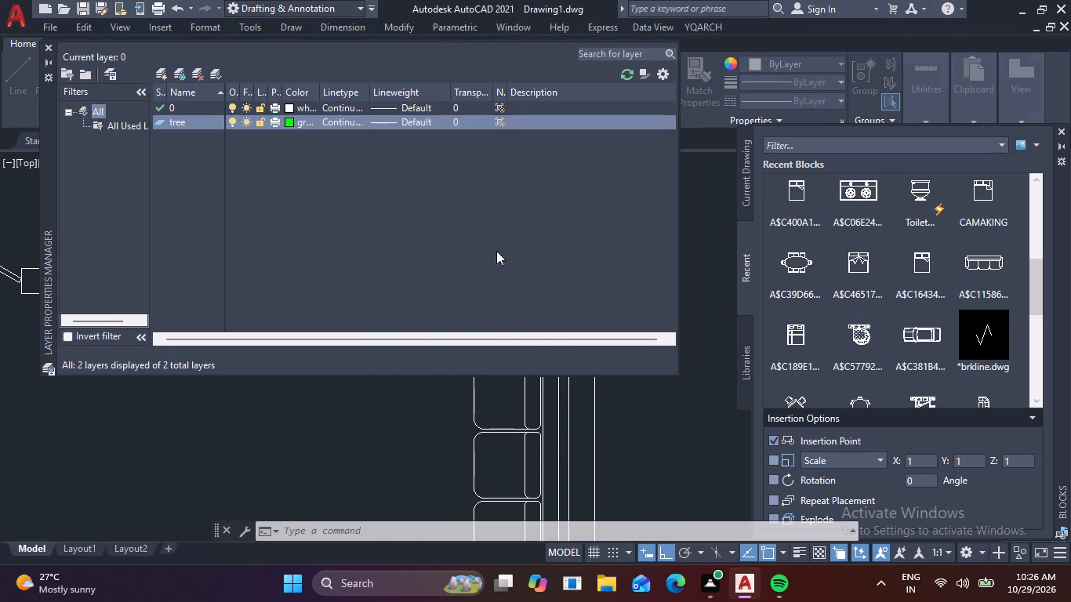
left_click(218, 73)
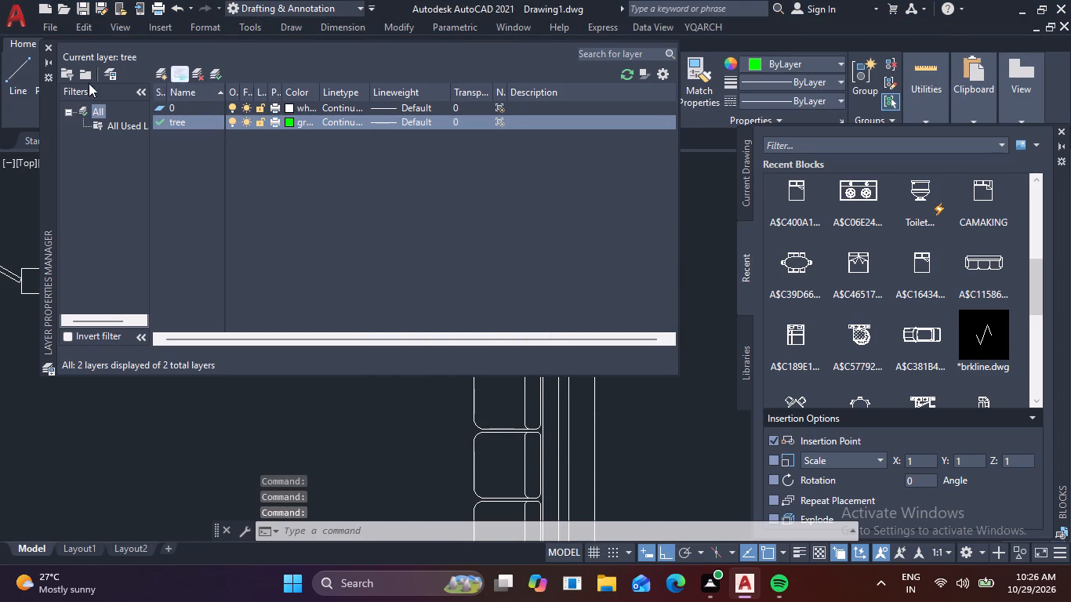
left_click(43, 45)
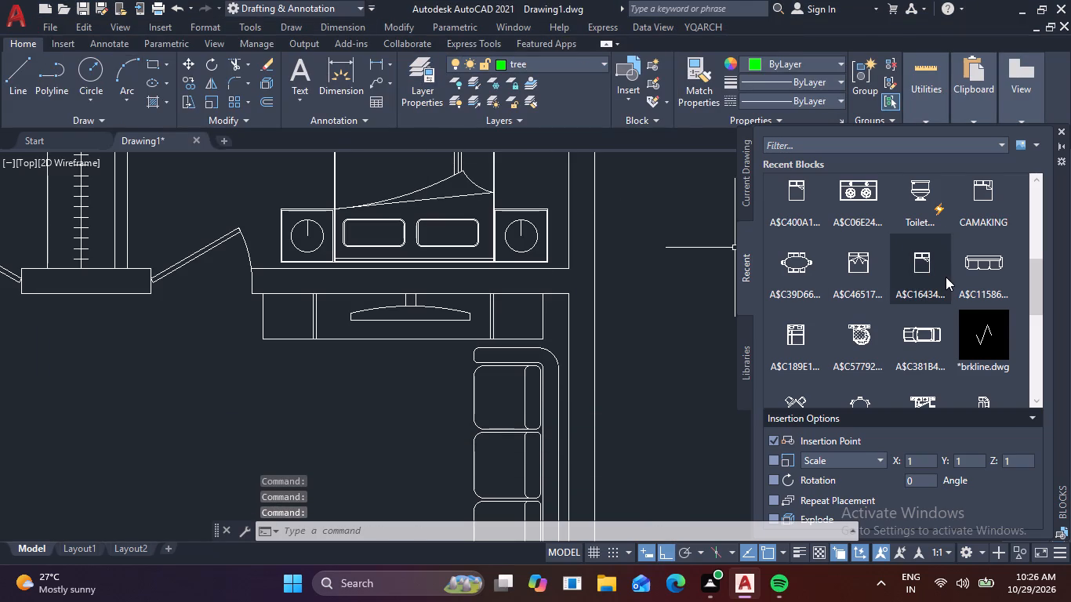
Insert the recently used Trees block outside the house, beside the sofa room's right exterior wall.
scroll(895, 256, "up", 9)
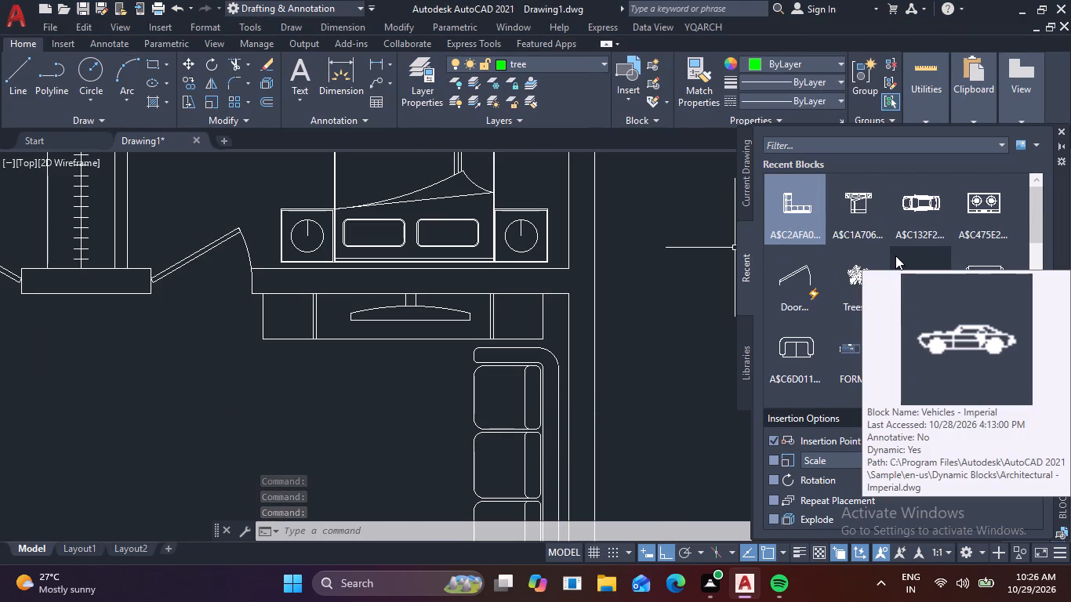
left_click_drag(866, 276, 659, 352)
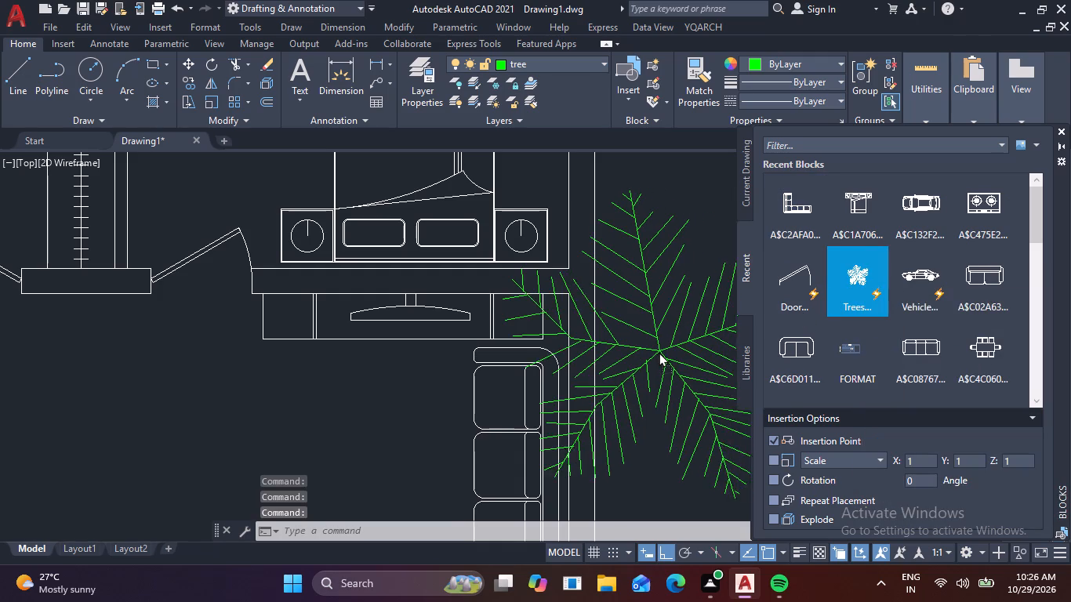
left_click_drag(659, 352, 733, 336)
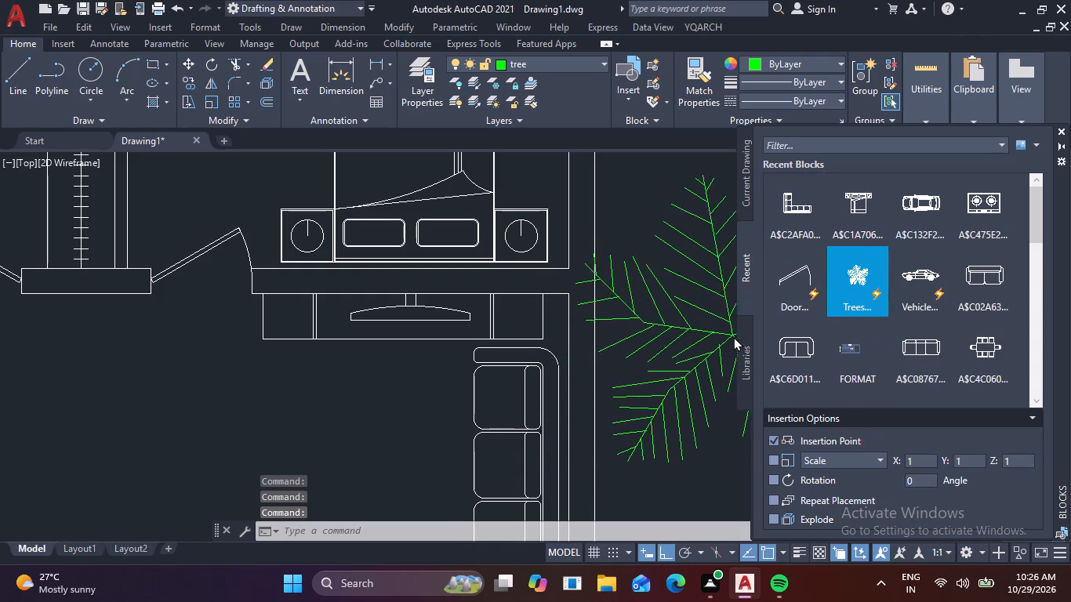
left_click_drag(733, 336, 689, 318)
middle_click_drag(690, 318, 394, 313)
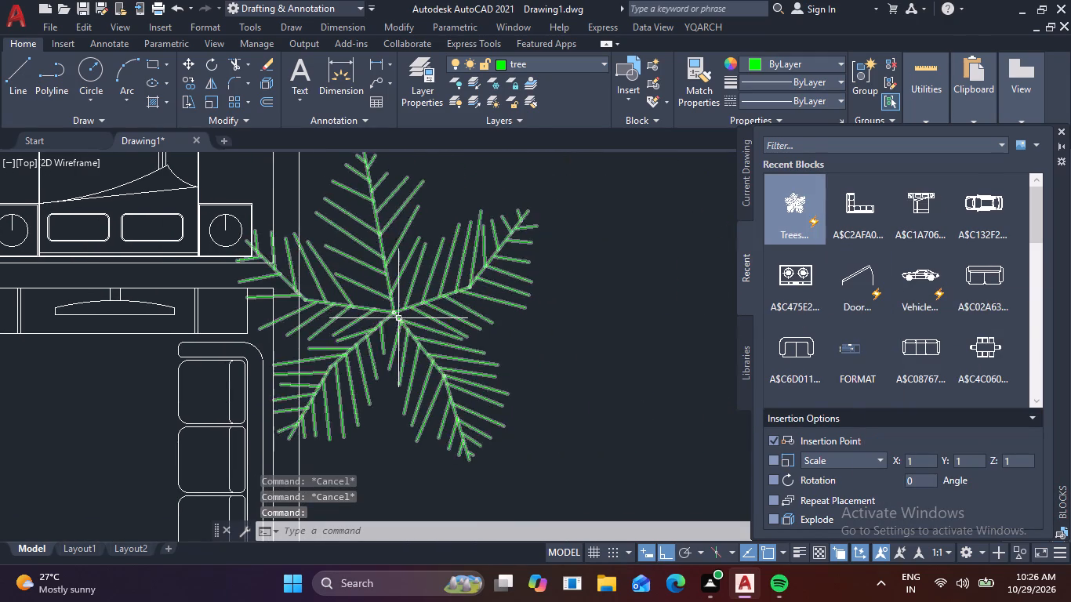
Move the tree block horizontally away from the house so that it clears the right exterior wall.
left_click(399, 318)
right_click(399, 318)
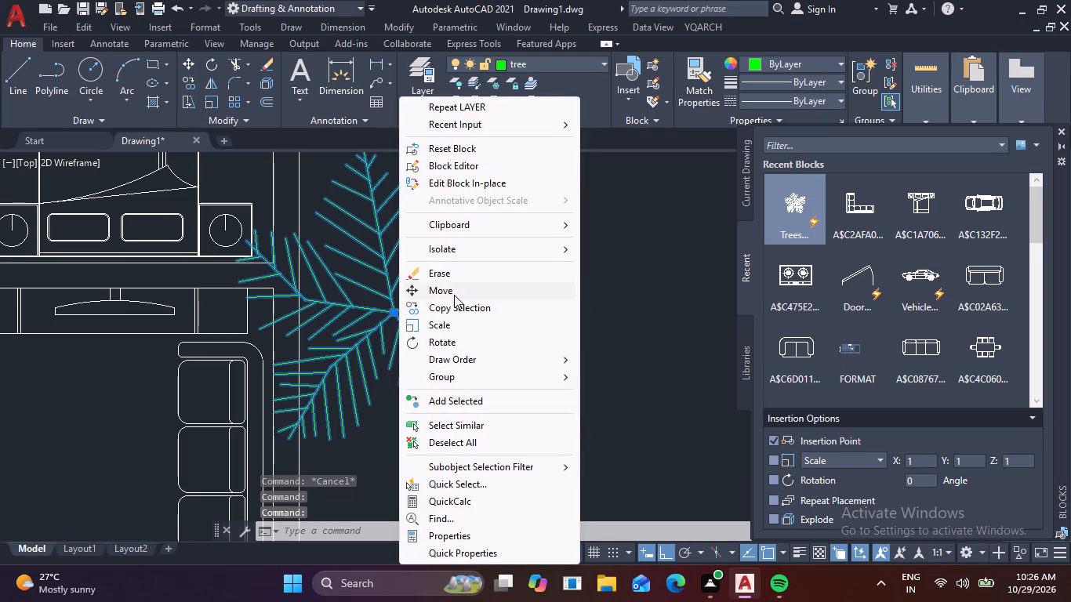
left_click(454, 295)
left_click(387, 318)
left_click(556, 303)
Scale the tree block down about its center point so it can fit inside a TV unit end compartment.
scroll(572, 337, "down", 2)
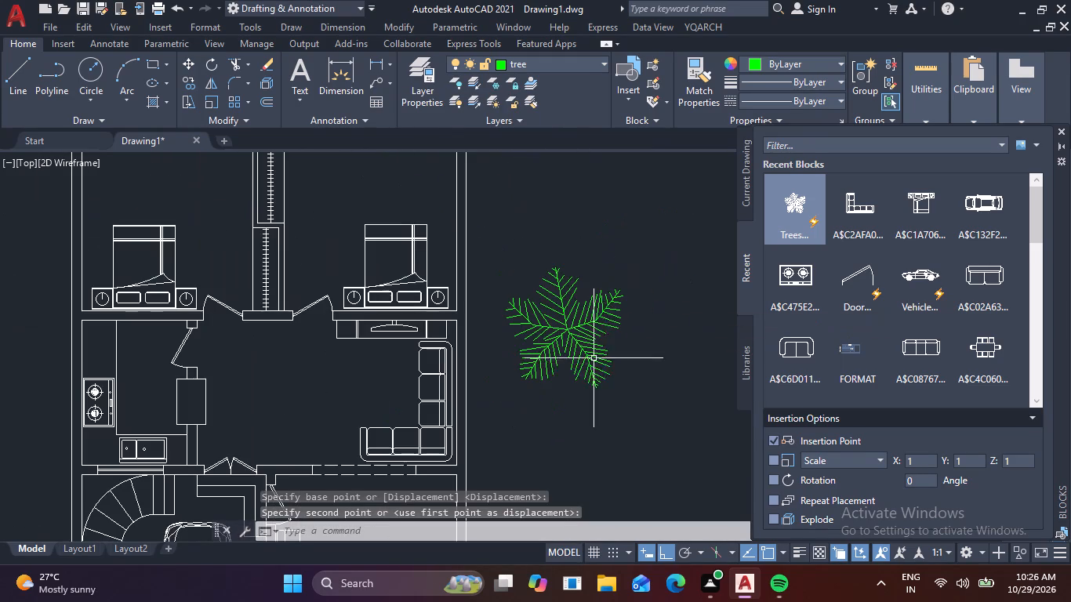
left_click(612, 379)
left_click(544, 345)
scroll(552, 337, "up", 1)
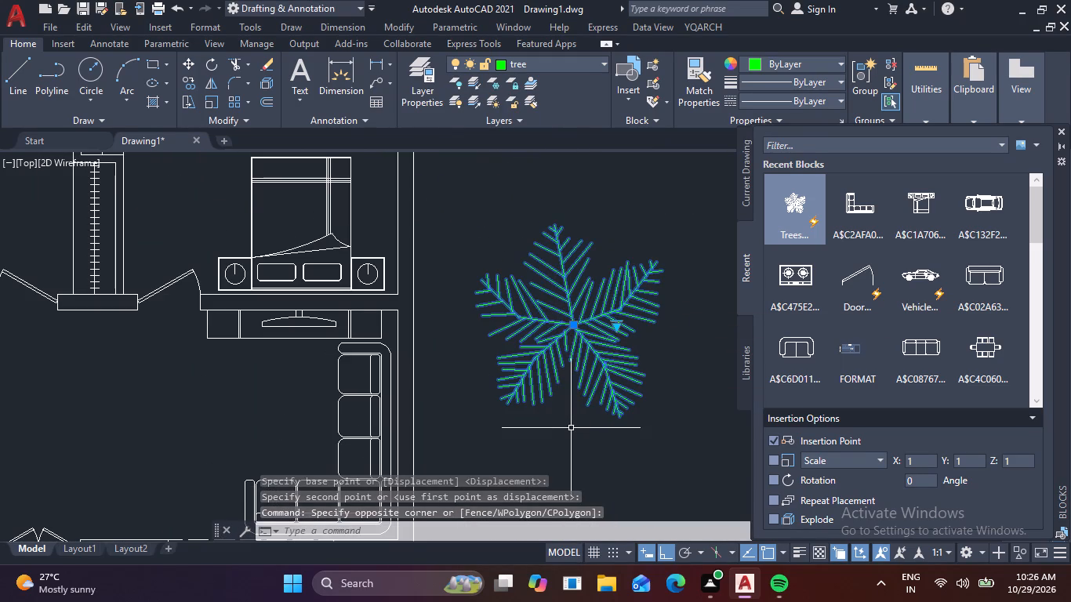
right_click(605, 374)
left_click(645, 328)
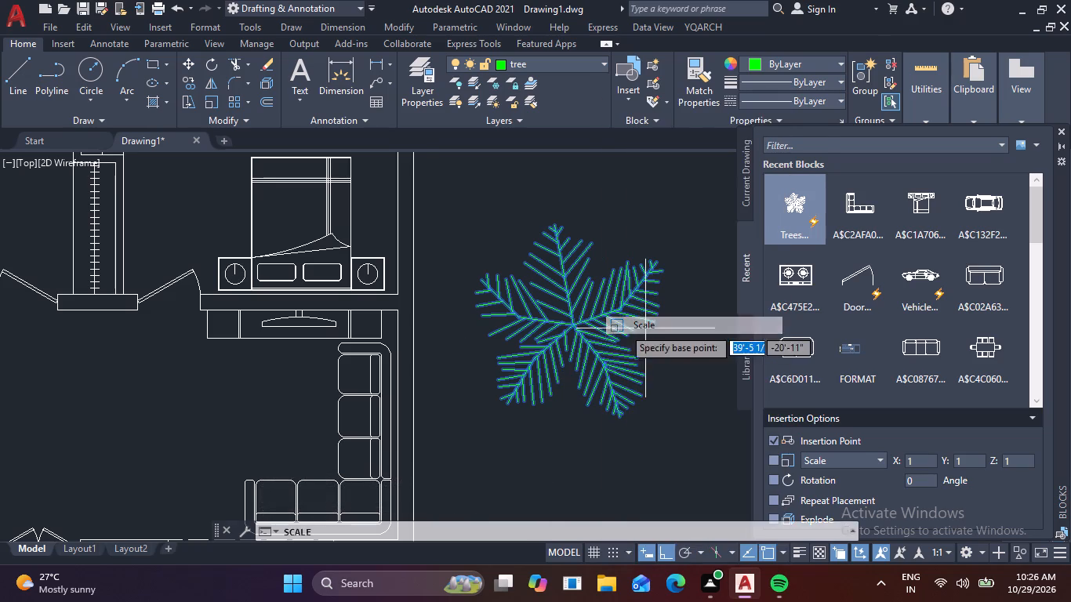
left_click(575, 322)
scroll(579, 307, "up", 2)
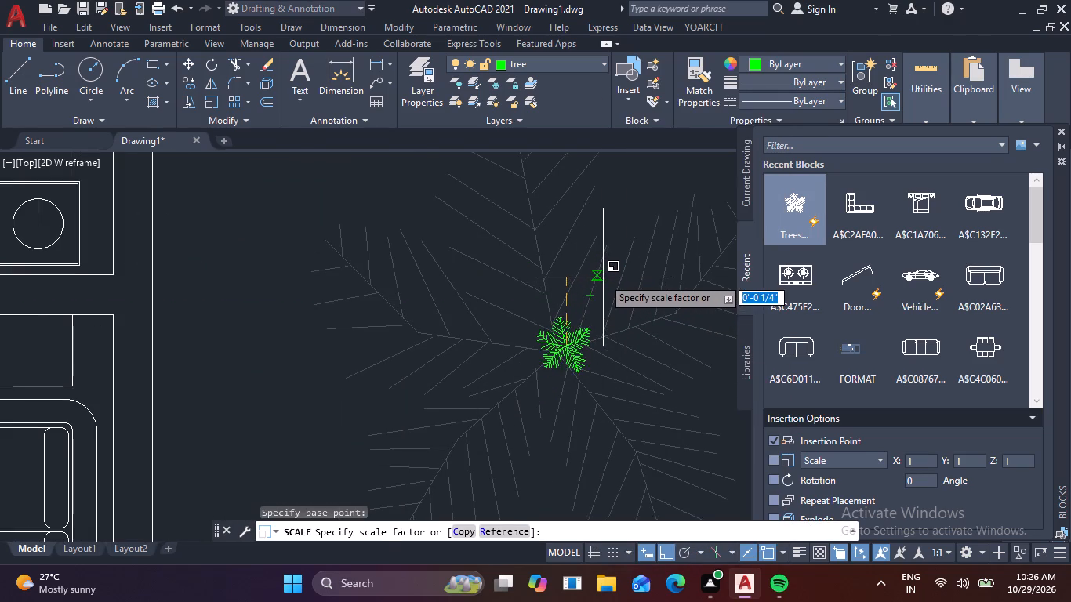
left_click(603, 277)
Copy the small tree from its center, with ortho off, into the TV unit's end compartment above the sofa.
left_click(624, 375)
left_click(526, 332)
right_click(532, 325)
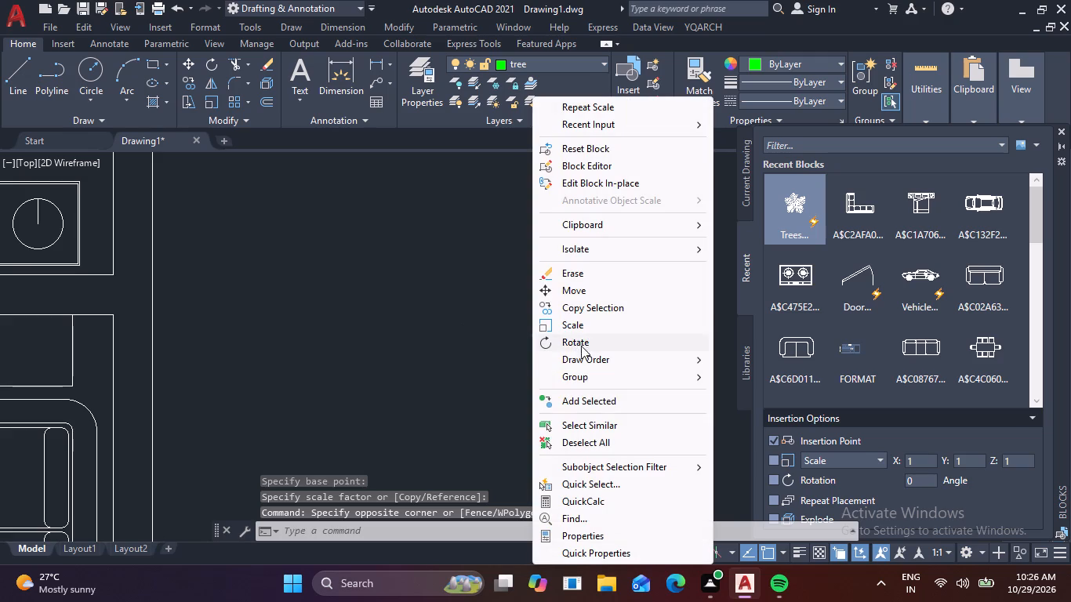
left_click(591, 305)
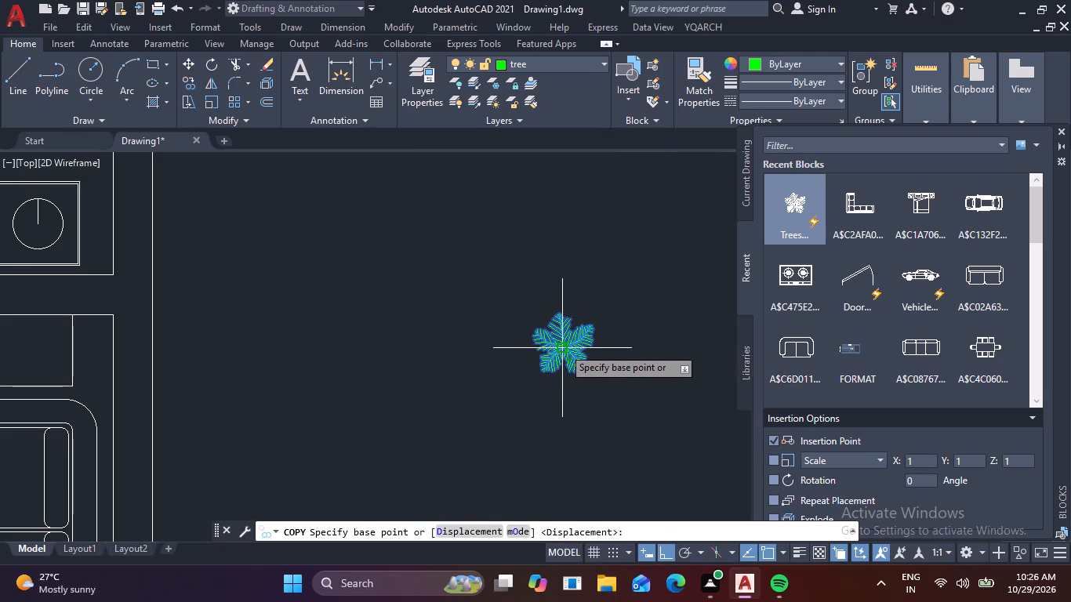
left_click(563, 347)
scroll(375, 380, "down", 1)
middle_click_drag(377, 383, 529, 400)
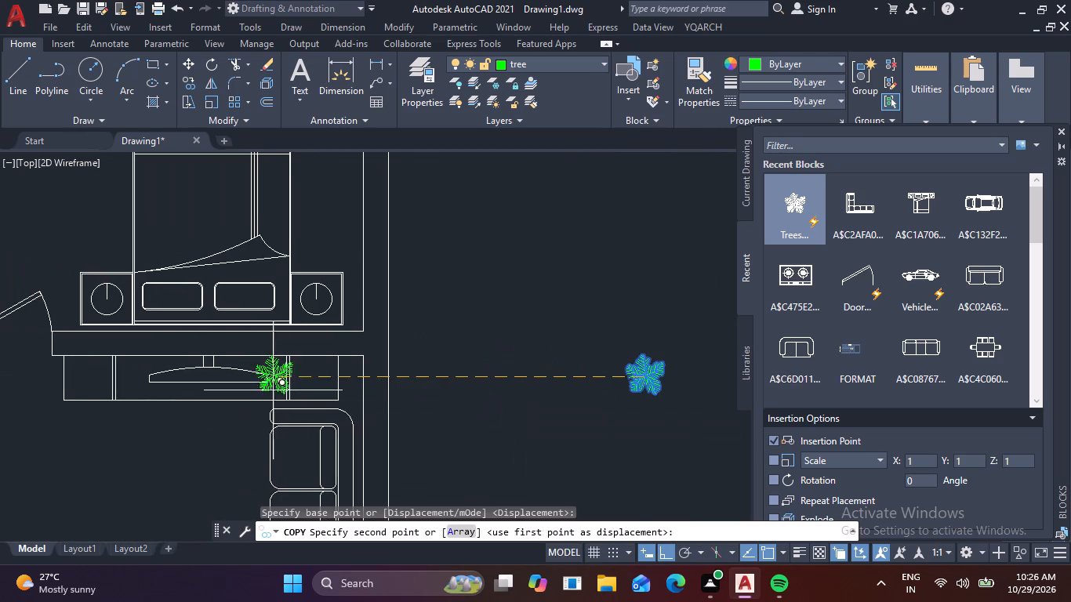
scroll(314, 381, "up", 2)
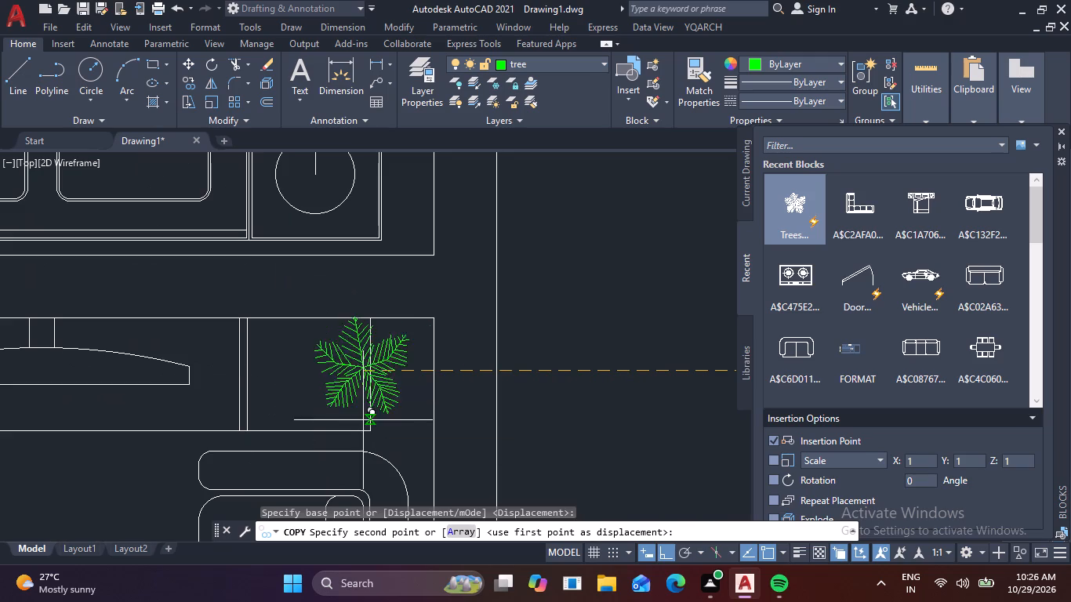
left_click(658, 549)
scroll(346, 408, "up", 2)
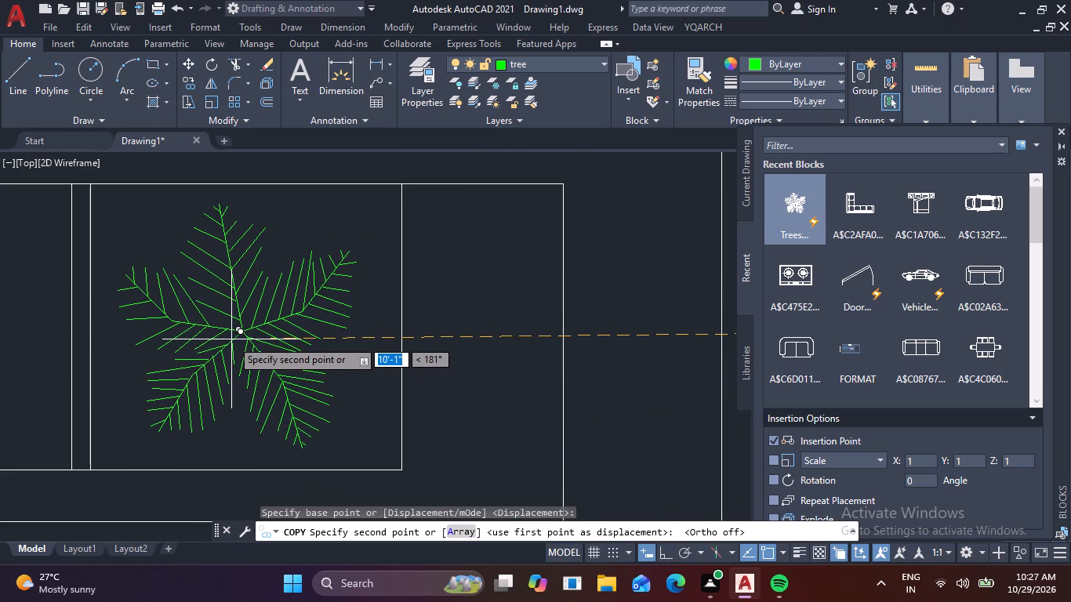
left_click(231, 339)
Place a second copy of the tree in the TV unit's opposite end compartment, nearest the bedroom door, and finish copying.
scroll(296, 407, "down", 3)
middle_click_drag(158, 454, 634, 379)
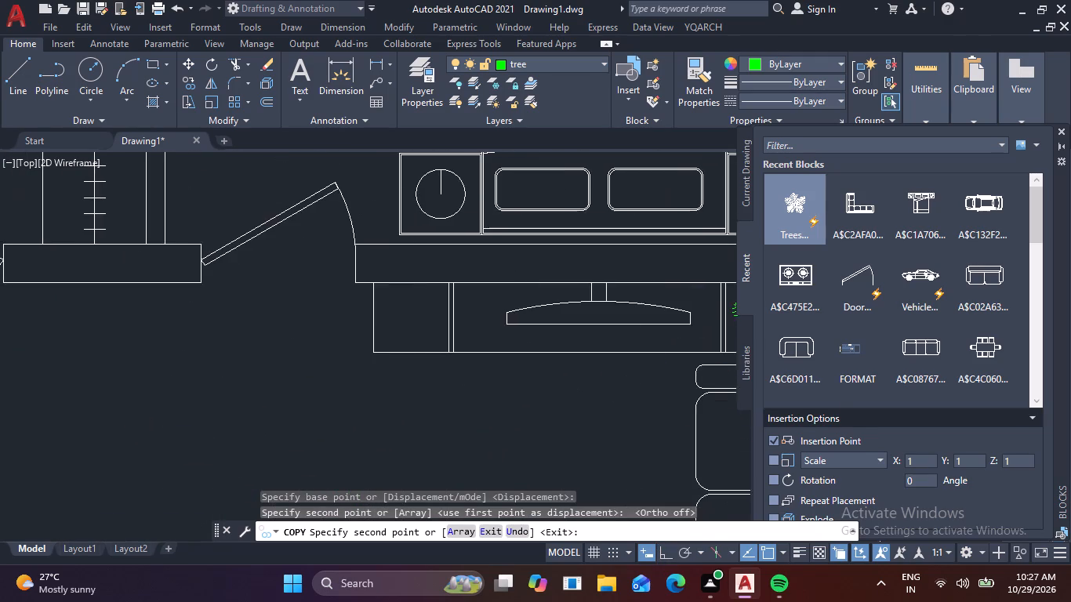
scroll(387, 355, "up", 3)
middle_click_drag(434, 320, 313, 560)
middle_click_drag(365, 491, 419, 344)
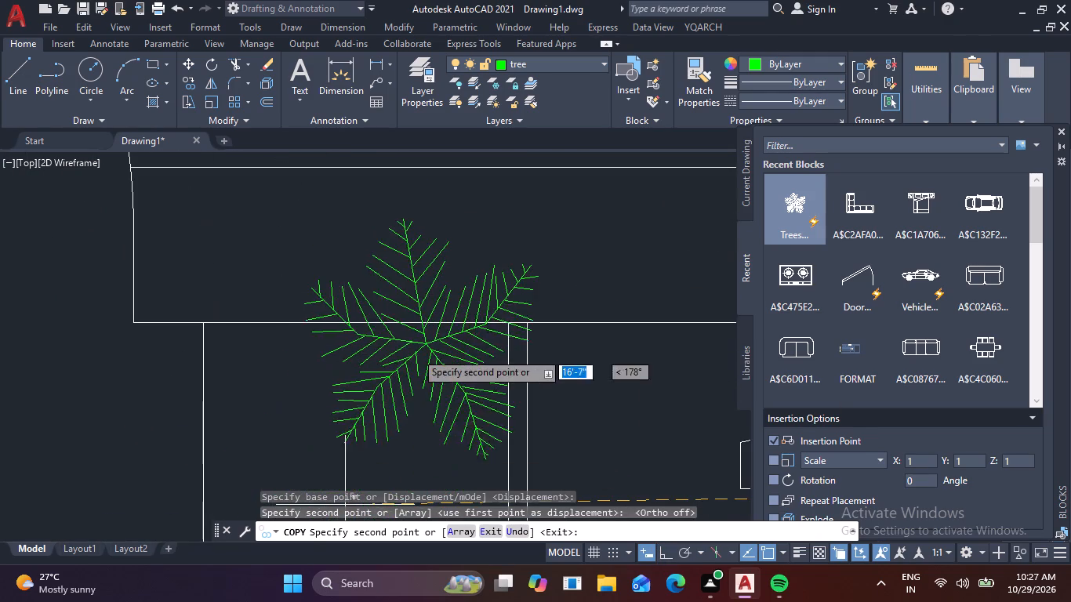
middle_click_drag(419, 344, 423, 339)
middle_click_drag(387, 426, 463, 278)
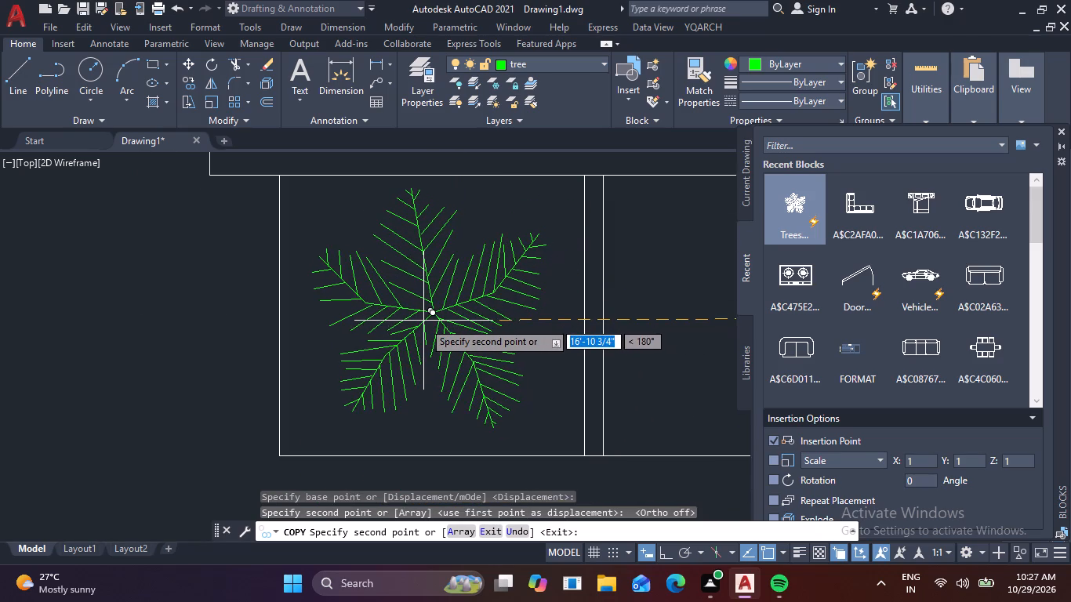
left_click(423, 321)
right_click(321, 418)
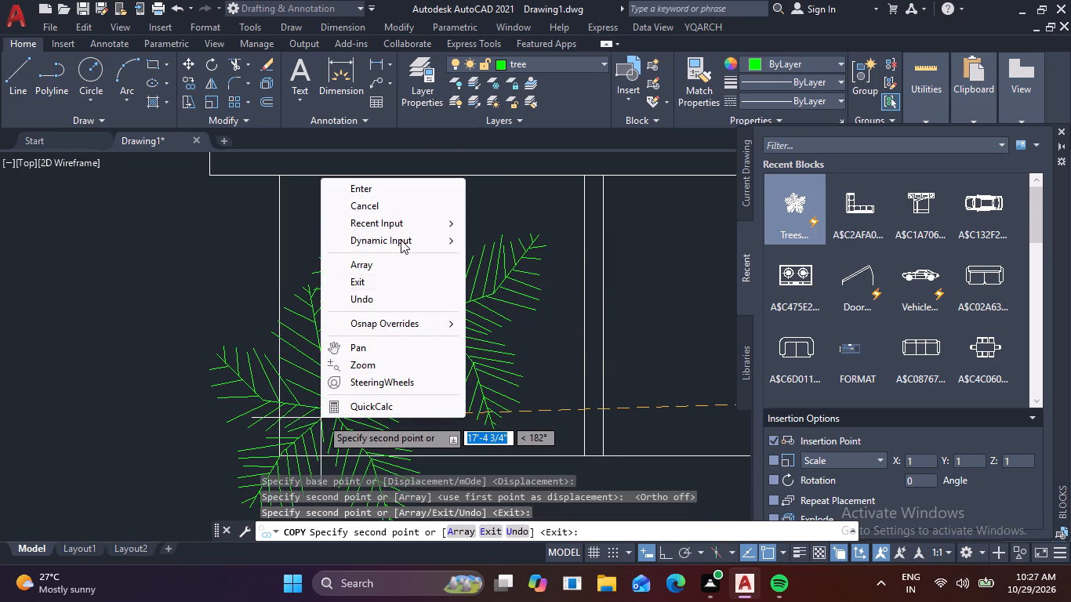
left_click(405, 210)
Erase the original tree block standing outside the house beyond the right exterior wall.
scroll(154, 502, "down", 4)
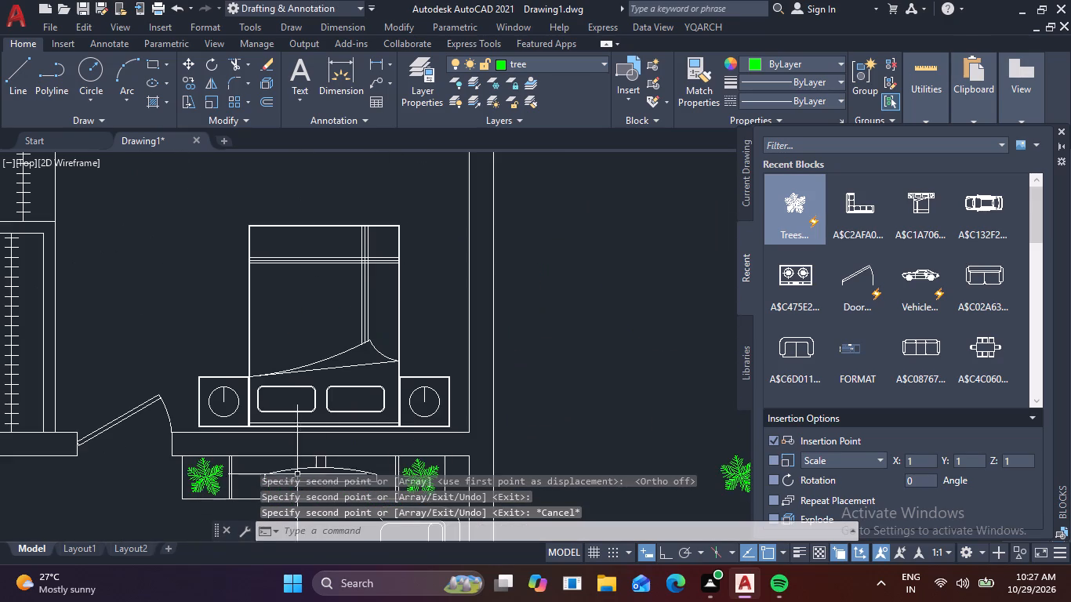
middle_click_drag(633, 393, 477, 192)
scroll(615, 379, "down", 1)
left_click_drag(622, 297, 613, 290)
left_click(490, 197)
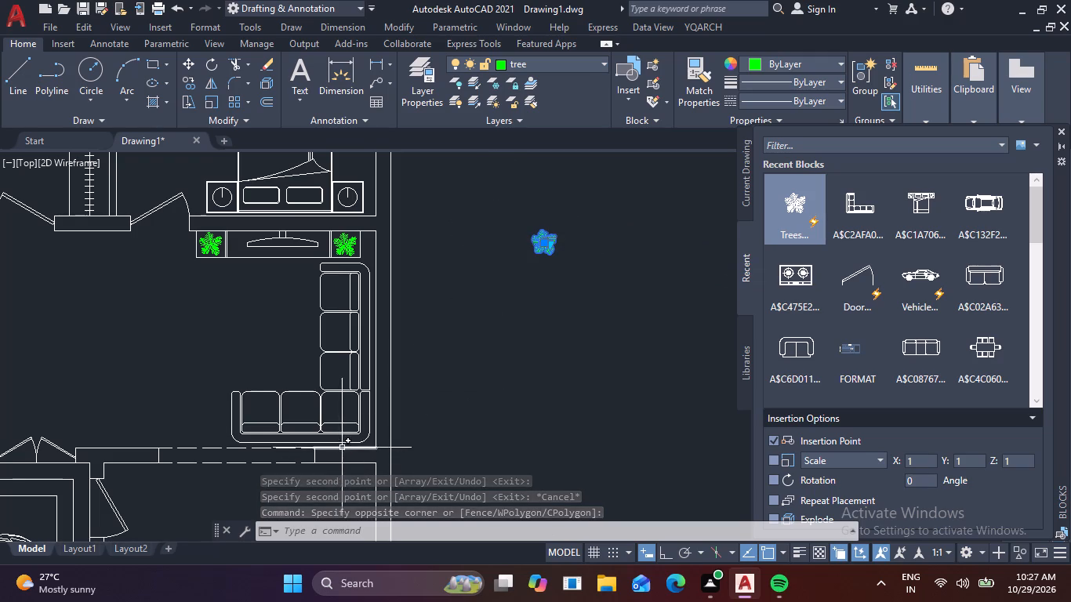
right_click(632, 201)
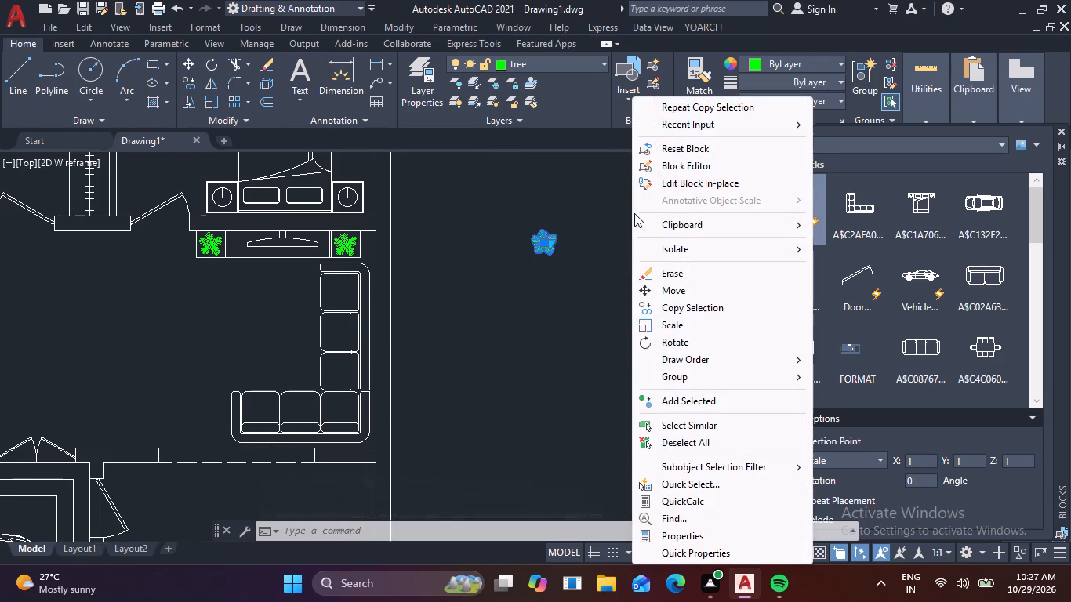
left_click(678, 272)
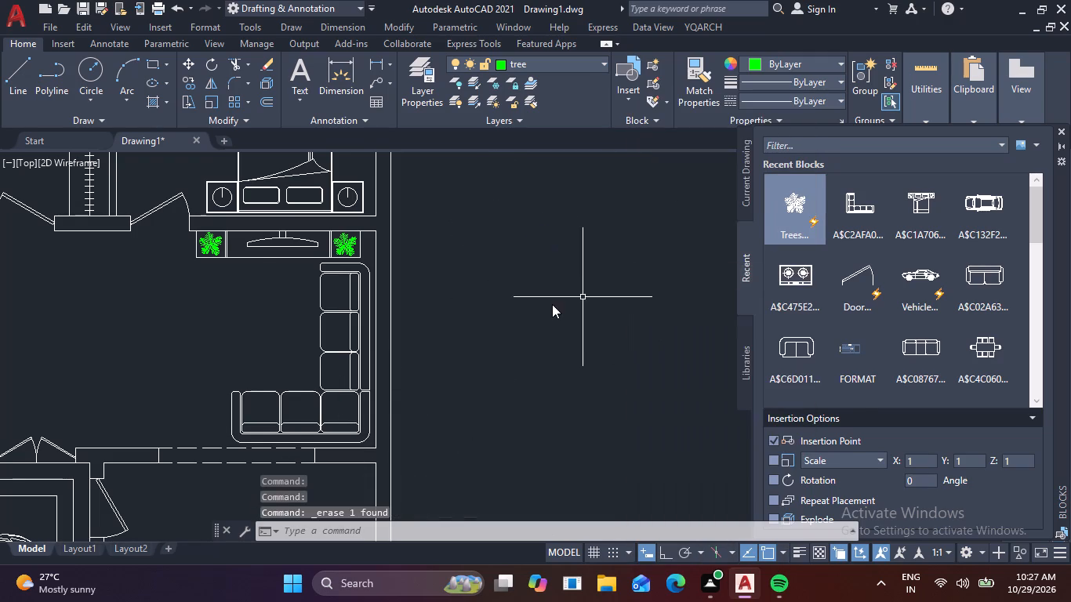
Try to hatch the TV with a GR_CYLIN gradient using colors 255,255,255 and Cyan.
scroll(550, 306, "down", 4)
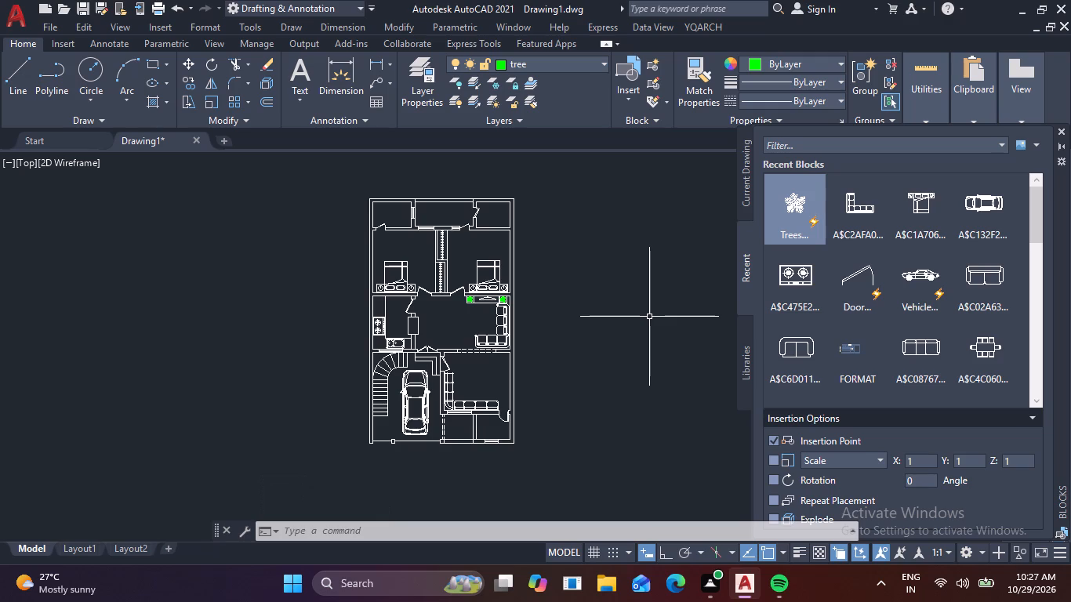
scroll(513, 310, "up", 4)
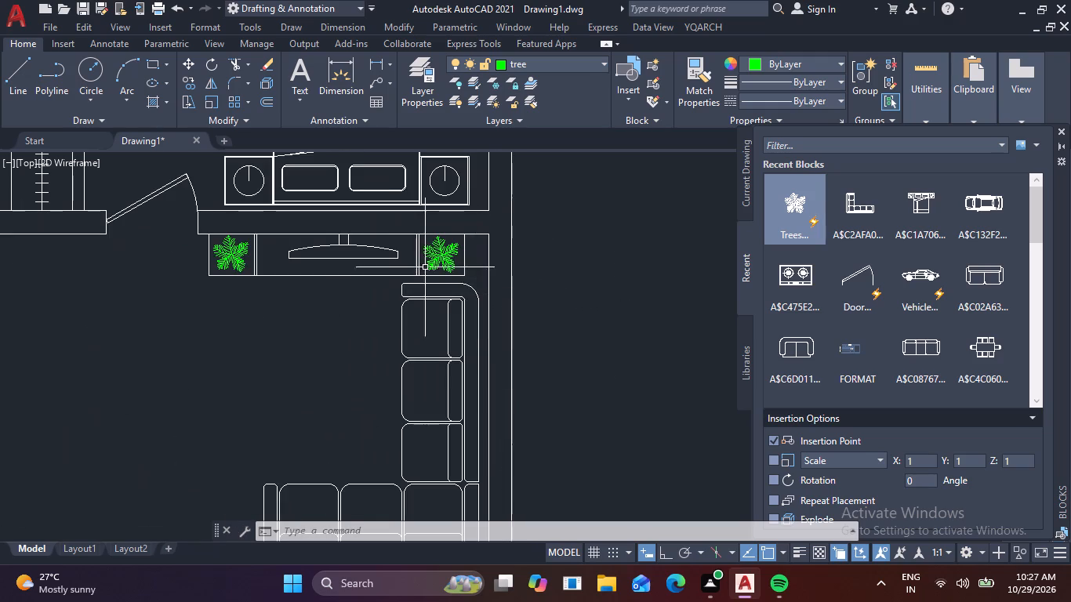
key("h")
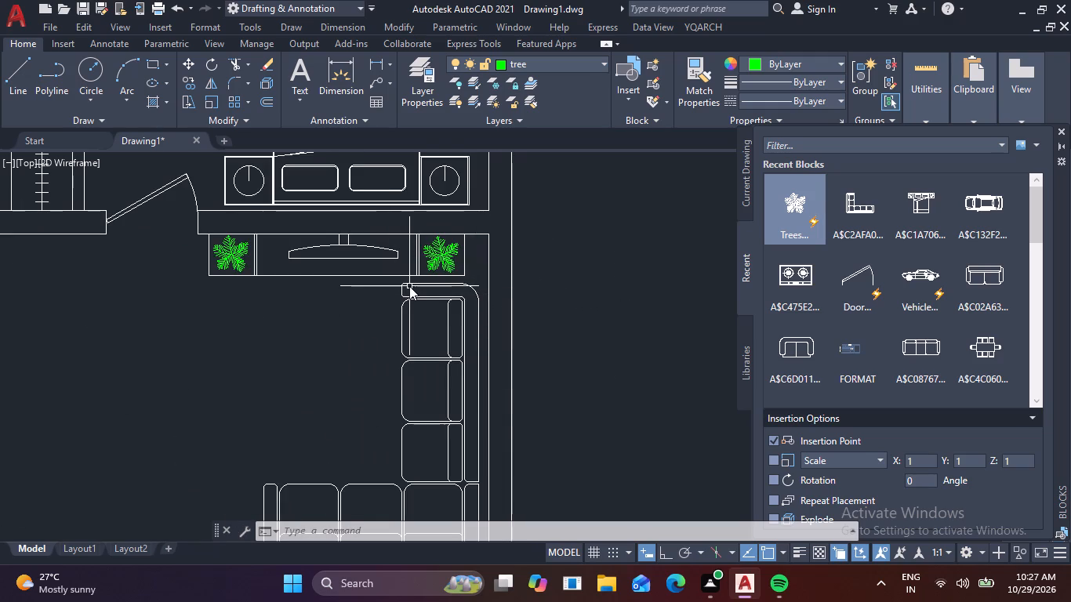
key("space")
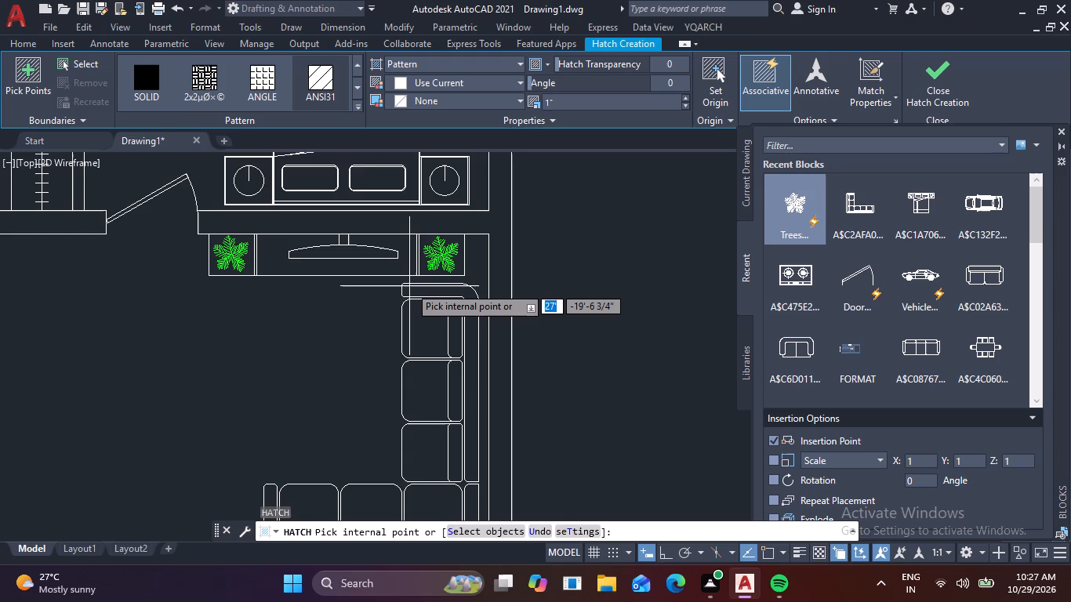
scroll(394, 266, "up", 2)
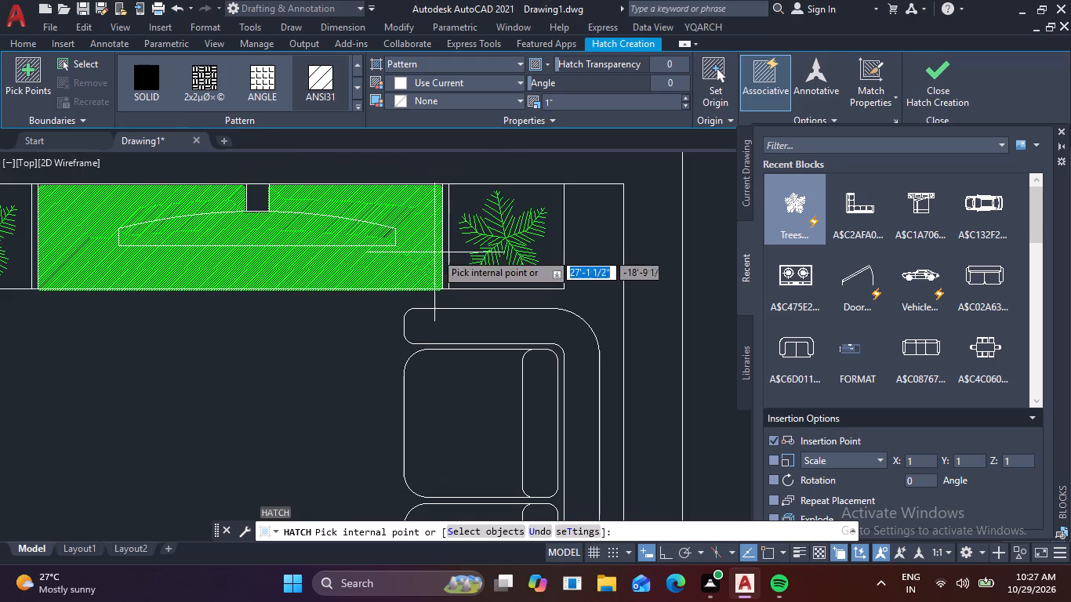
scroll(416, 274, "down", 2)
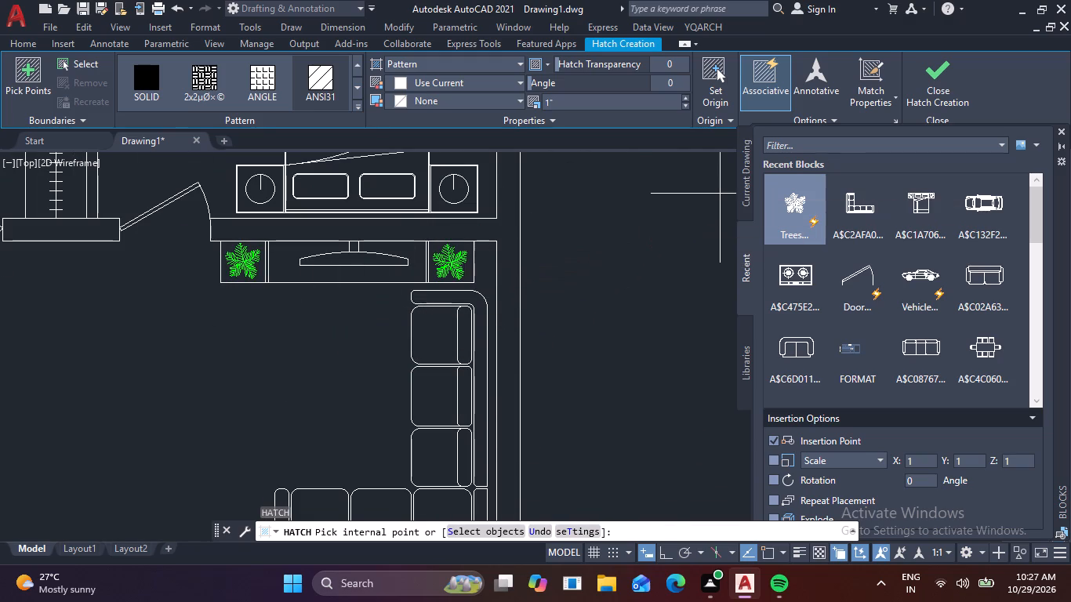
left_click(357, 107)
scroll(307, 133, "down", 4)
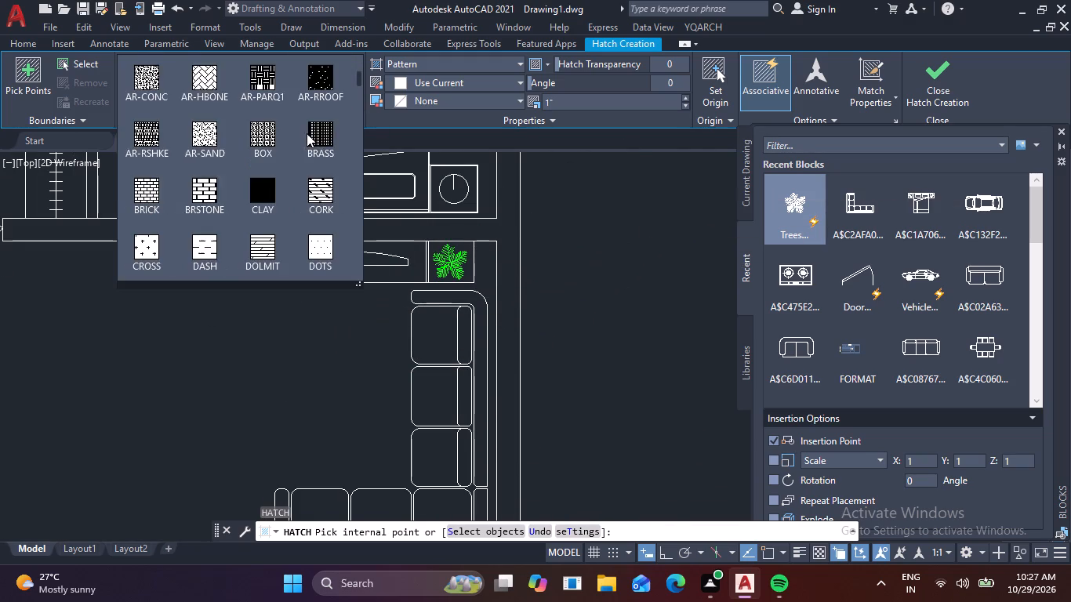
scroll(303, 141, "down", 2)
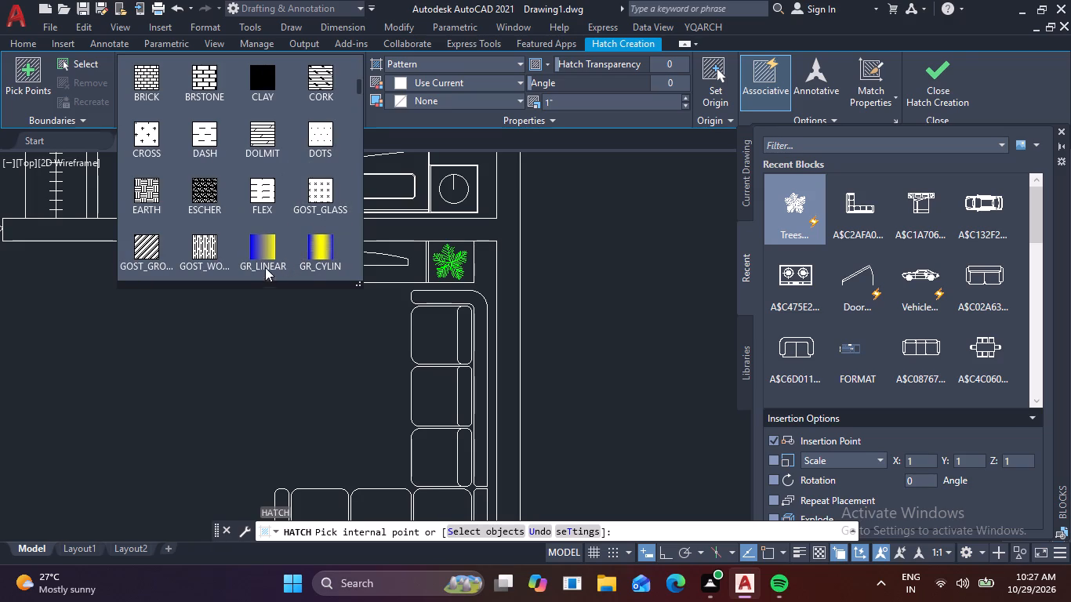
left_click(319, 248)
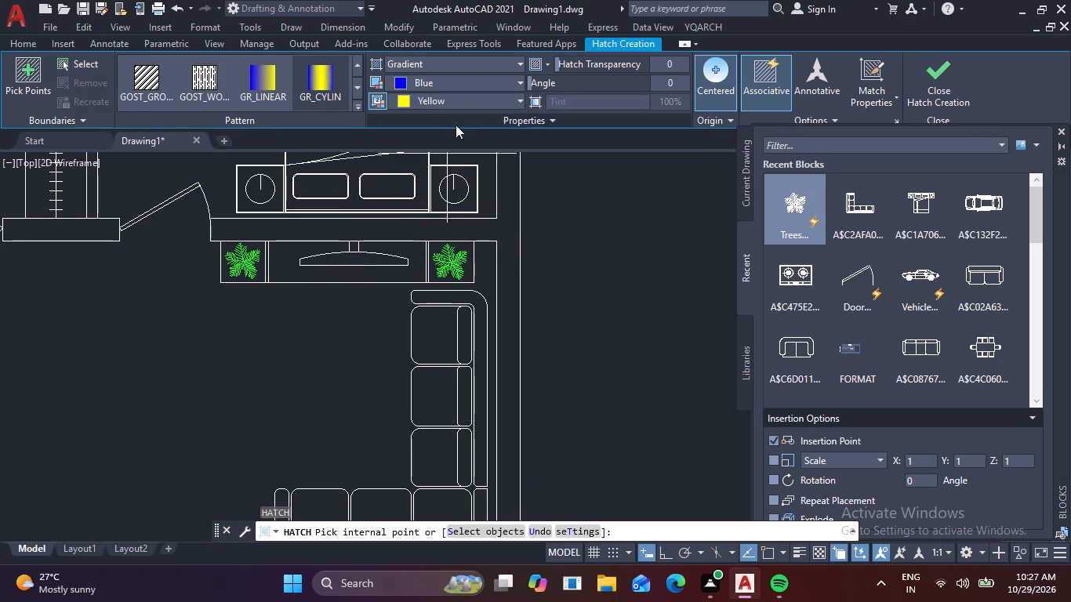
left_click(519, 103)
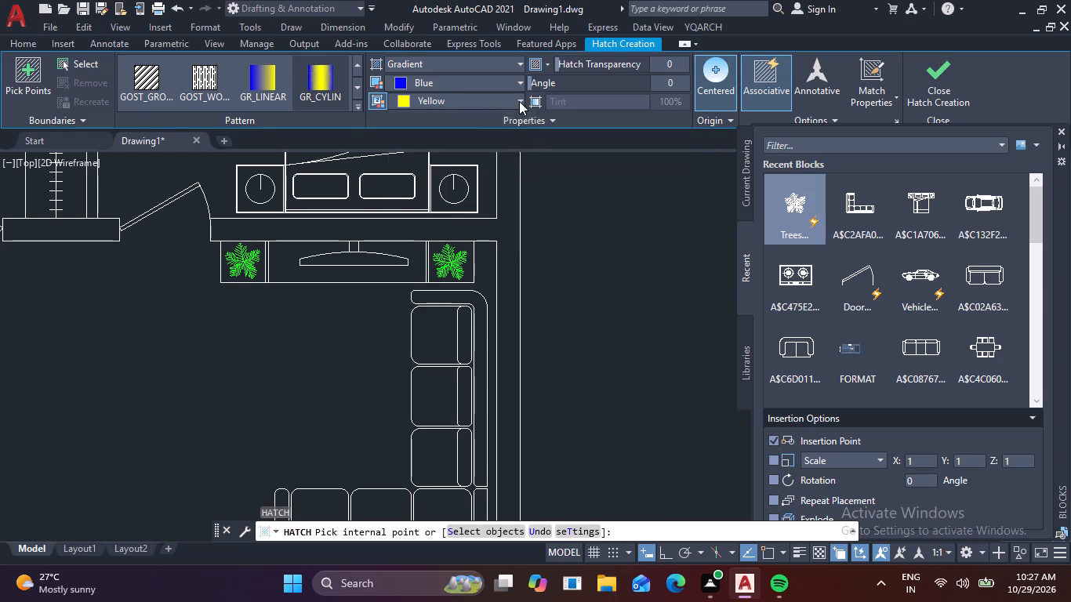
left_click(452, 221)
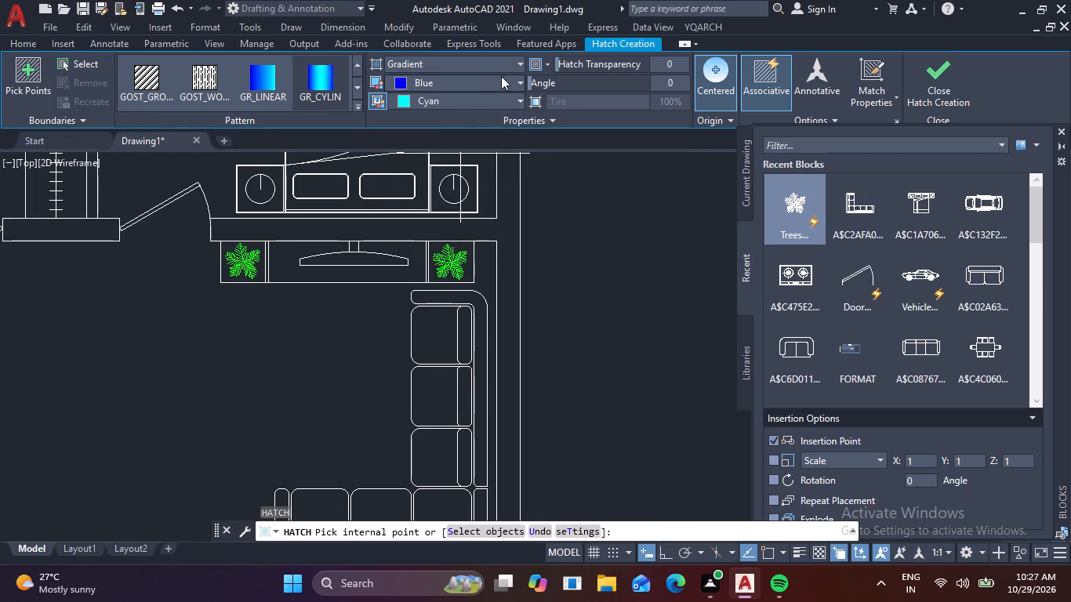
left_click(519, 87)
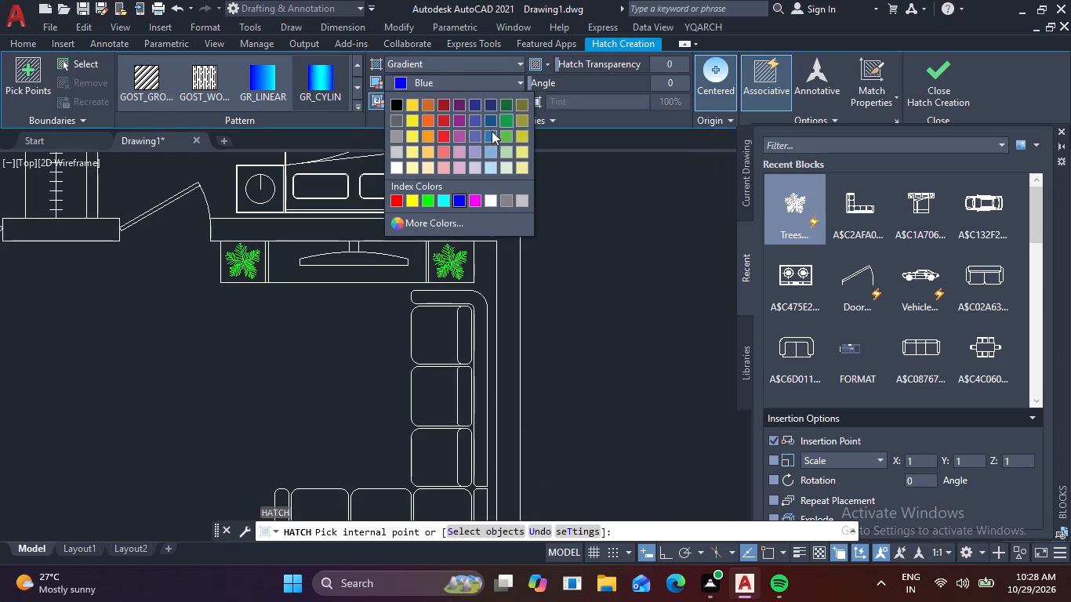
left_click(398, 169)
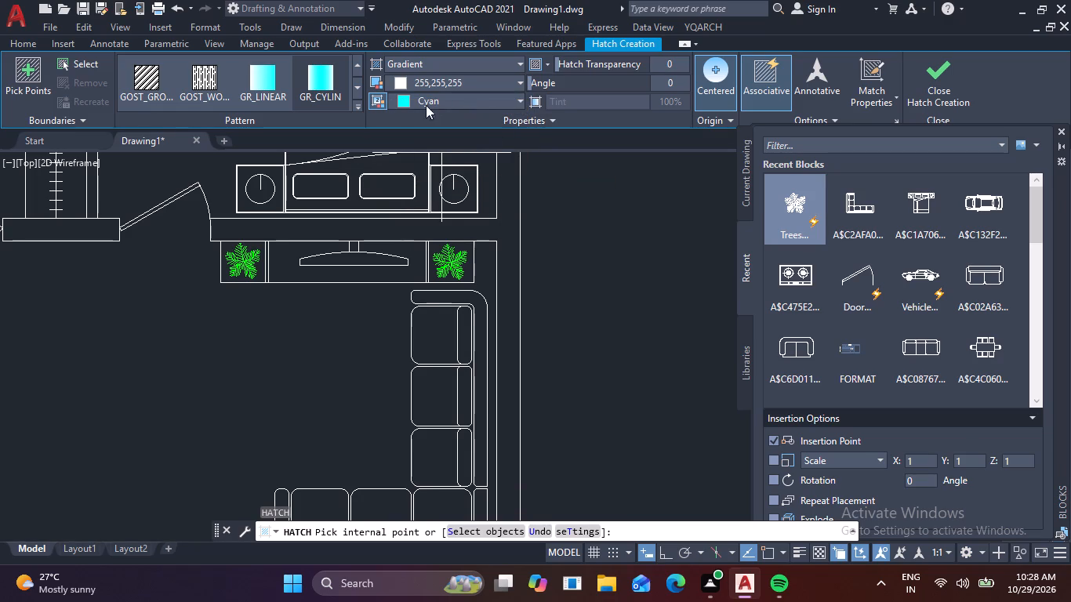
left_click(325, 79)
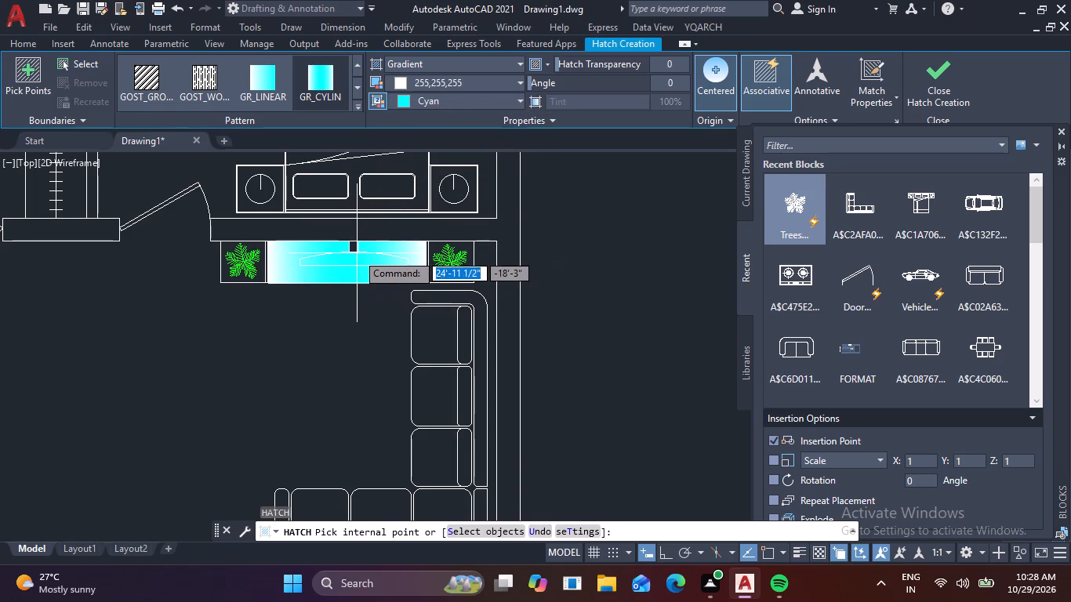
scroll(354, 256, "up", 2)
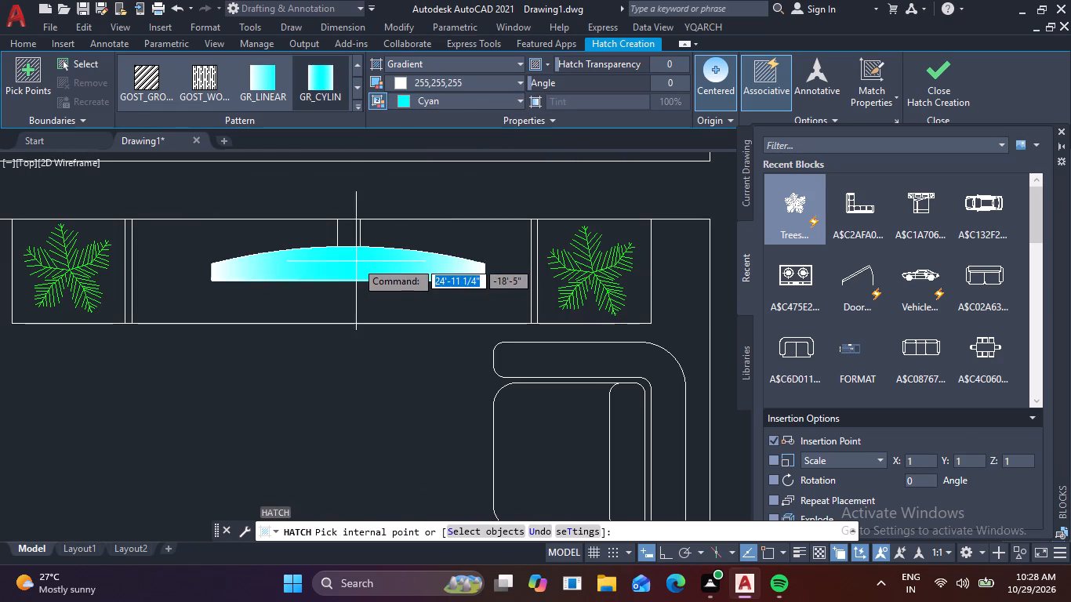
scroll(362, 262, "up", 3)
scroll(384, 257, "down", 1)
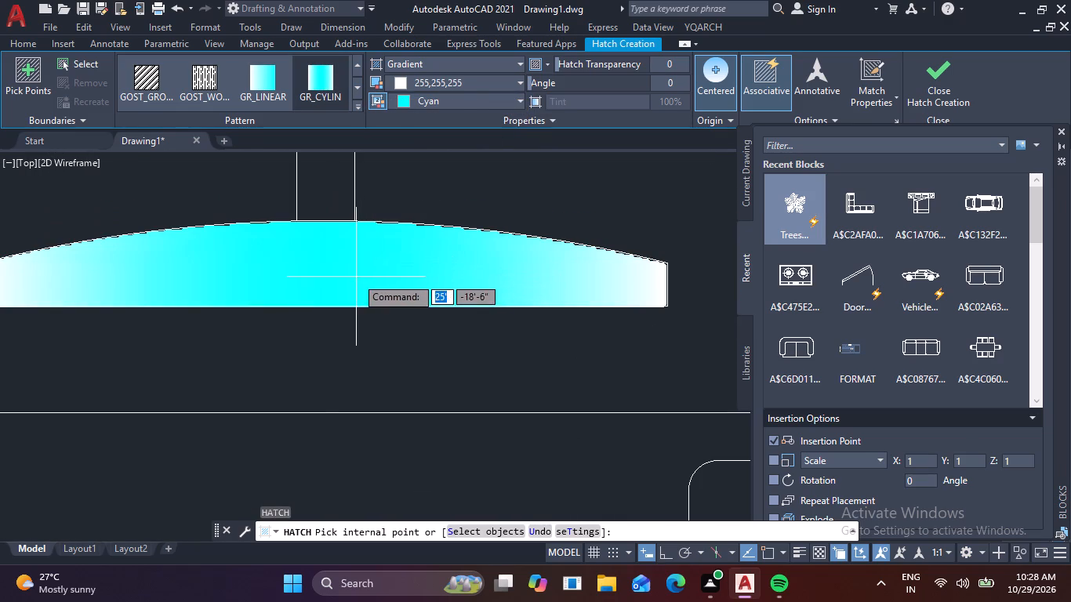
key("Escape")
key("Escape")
Examine the TV outline closely where its curved edge meets the wall mount, checking for gaps in the boundary.
scroll(300, 221, "up", 3)
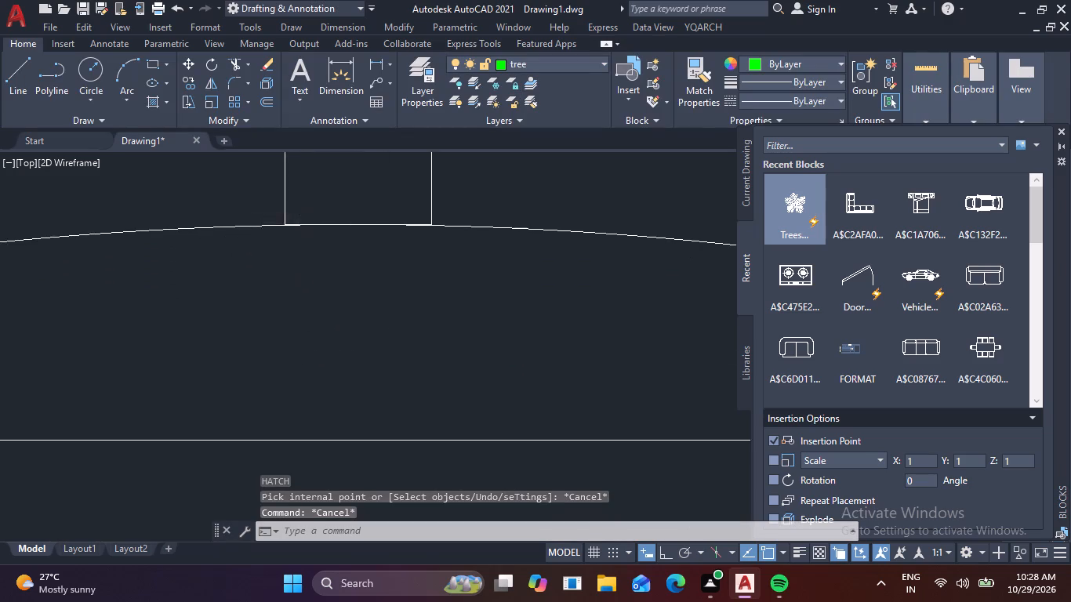
scroll(274, 226, "up", 4)
middle_click_drag(505, 260, 209, 219)
scroll(469, 224, "down", 3)
middle_click_drag(423, 230, 280, 255)
scroll(510, 252, "up", 3)
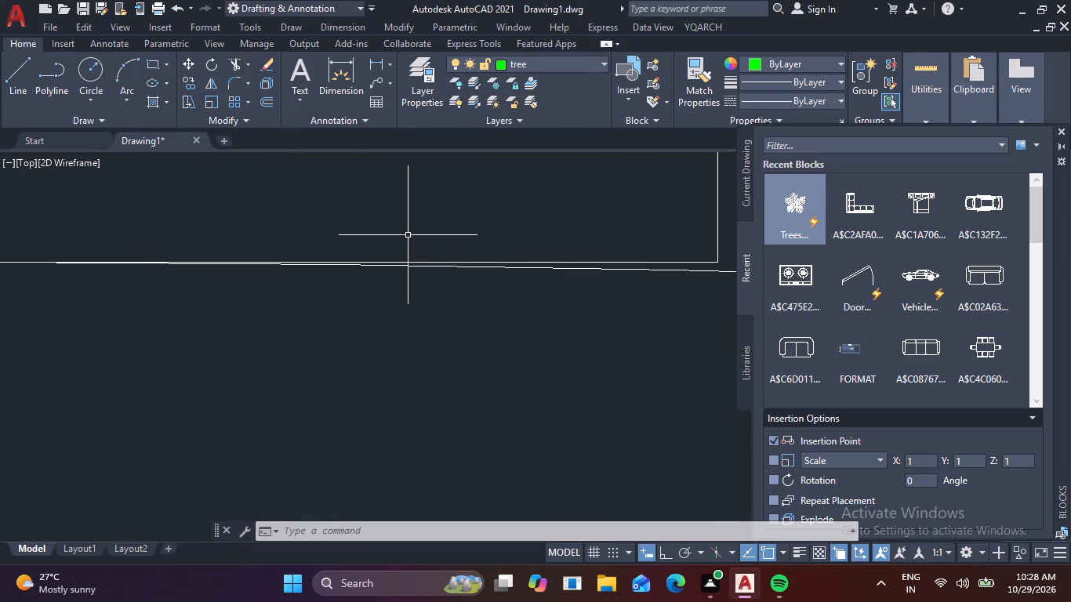
scroll(407, 235, "down", 2)
middle_click_drag(415, 238, 463, 238)
scroll(427, 238, "down", 5)
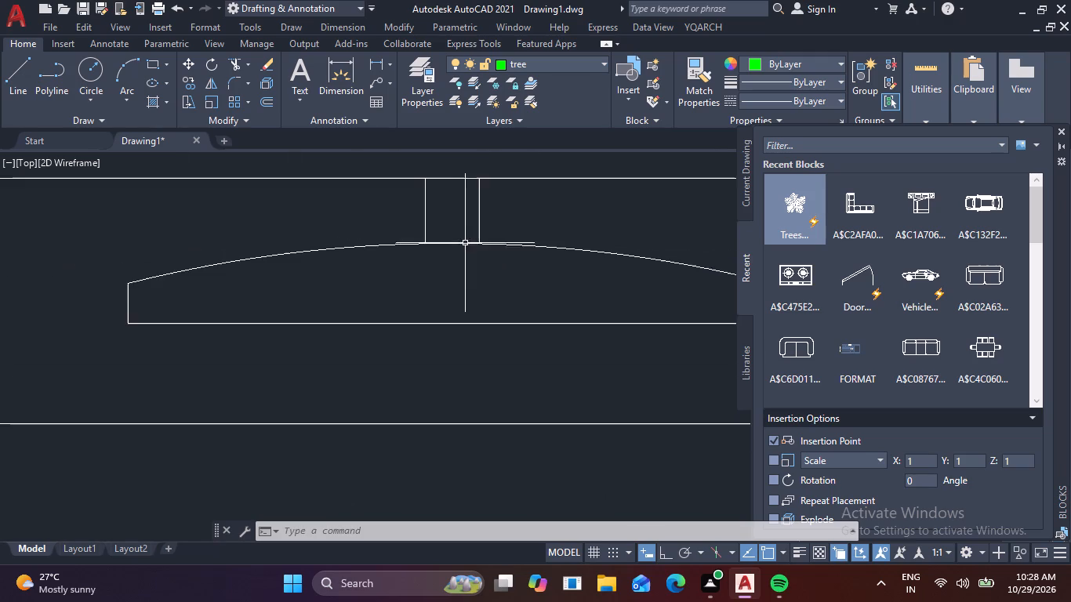
scroll(434, 274, "down", 2)
middle_click_drag(430, 277, 376, 277)
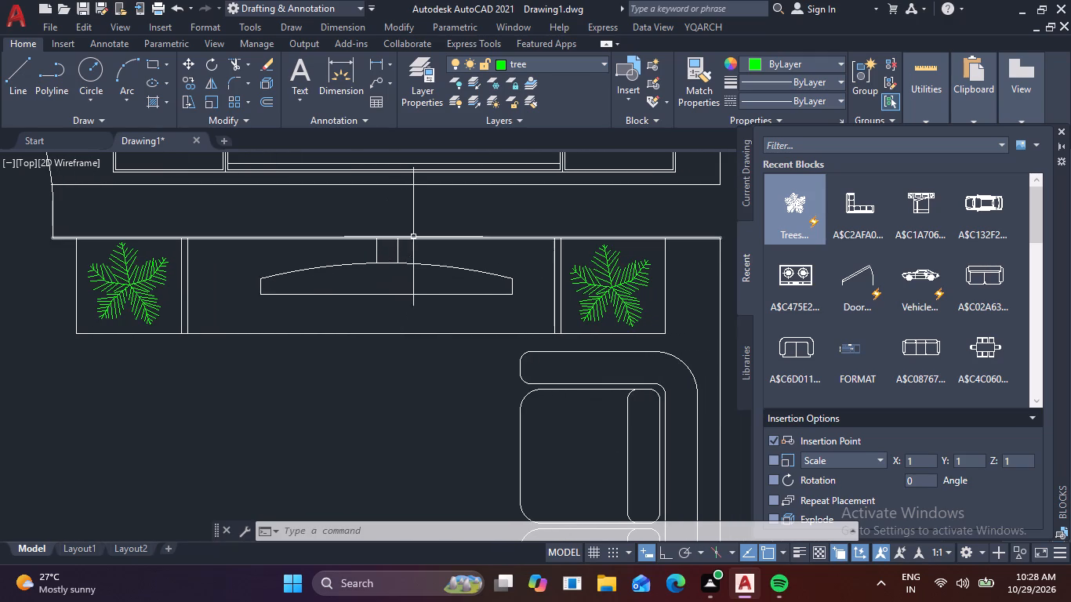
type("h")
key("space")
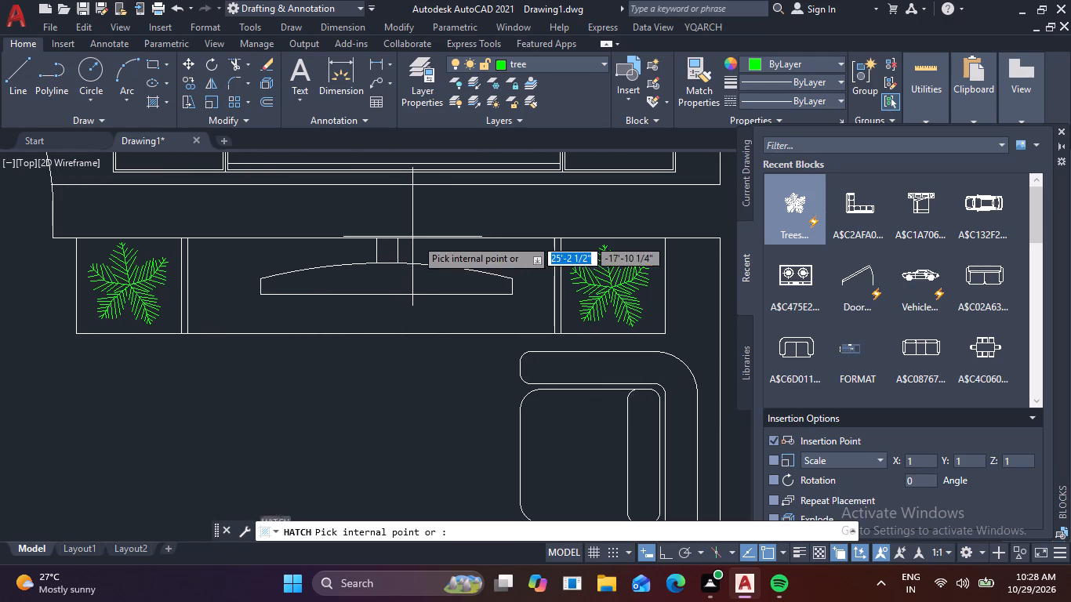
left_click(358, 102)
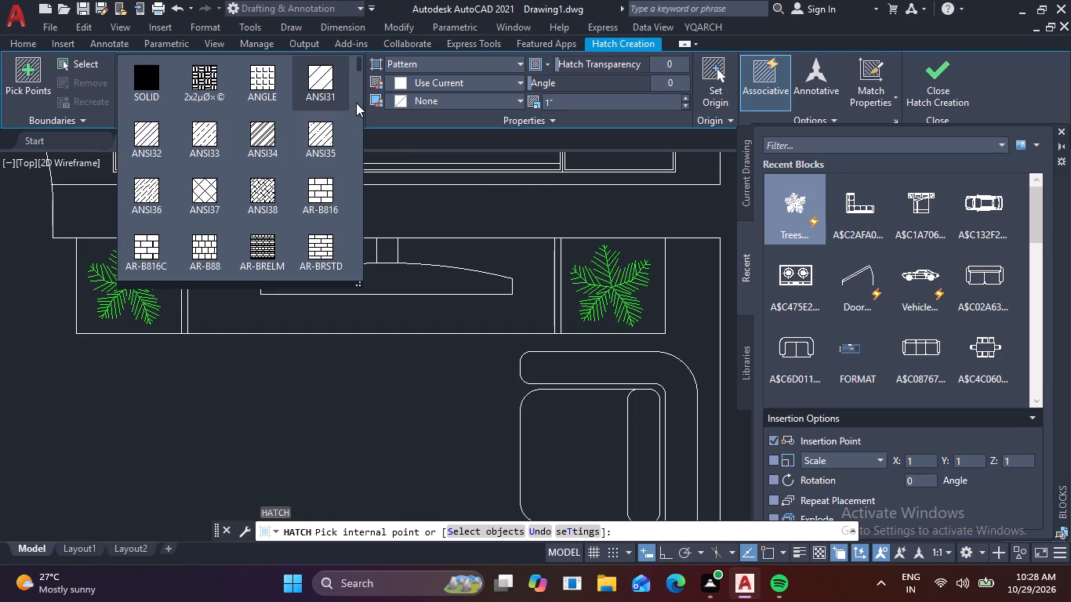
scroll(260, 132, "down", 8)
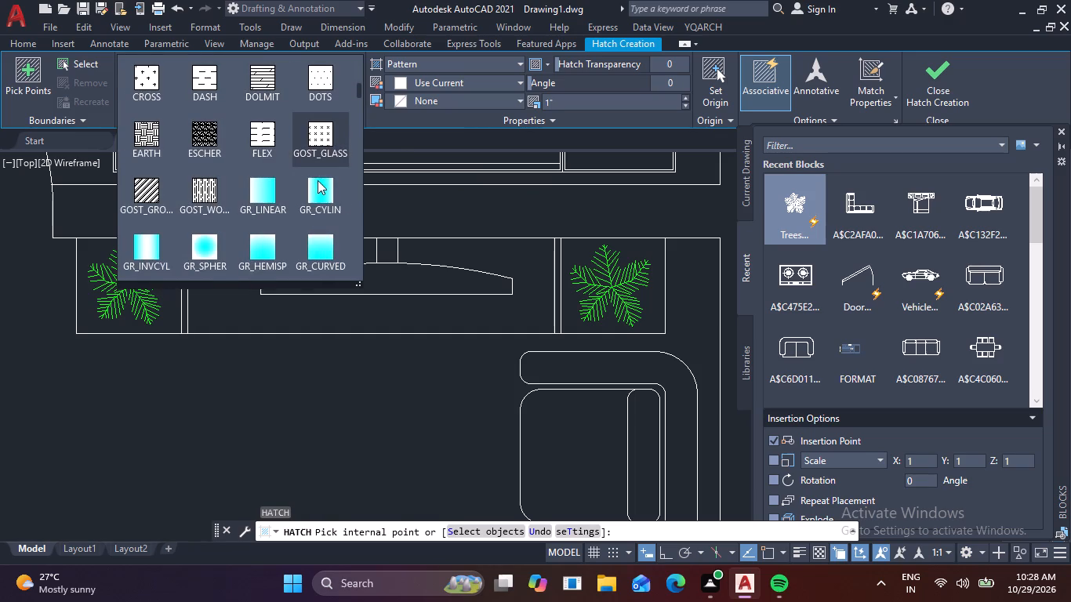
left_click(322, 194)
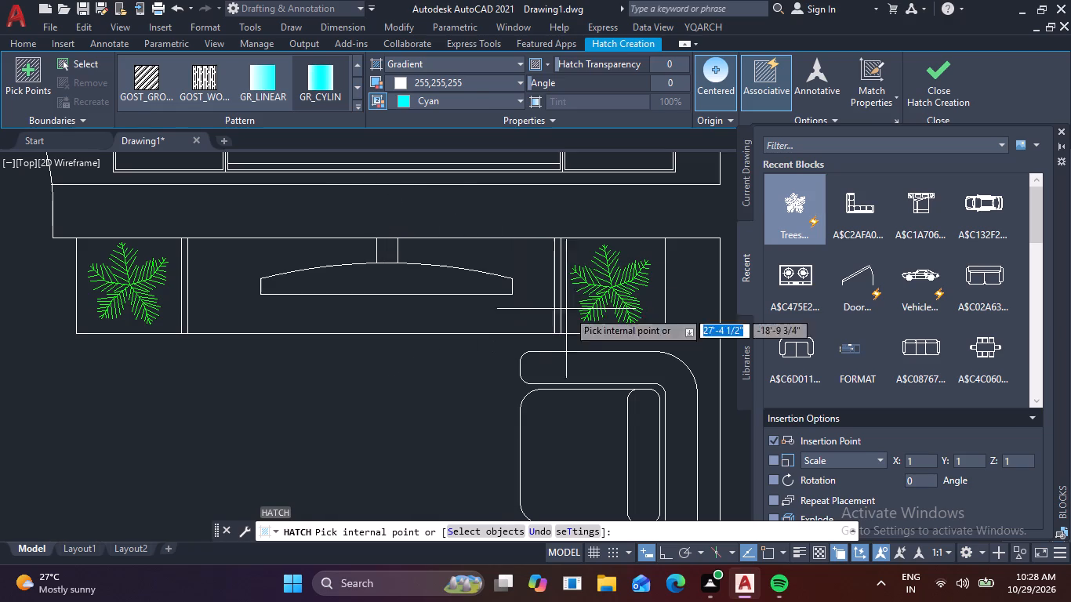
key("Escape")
Examine the corner of the TV nearest the sofa and its curved and straight edges for boundary gaps.
scroll(506, 283, "up", 4)
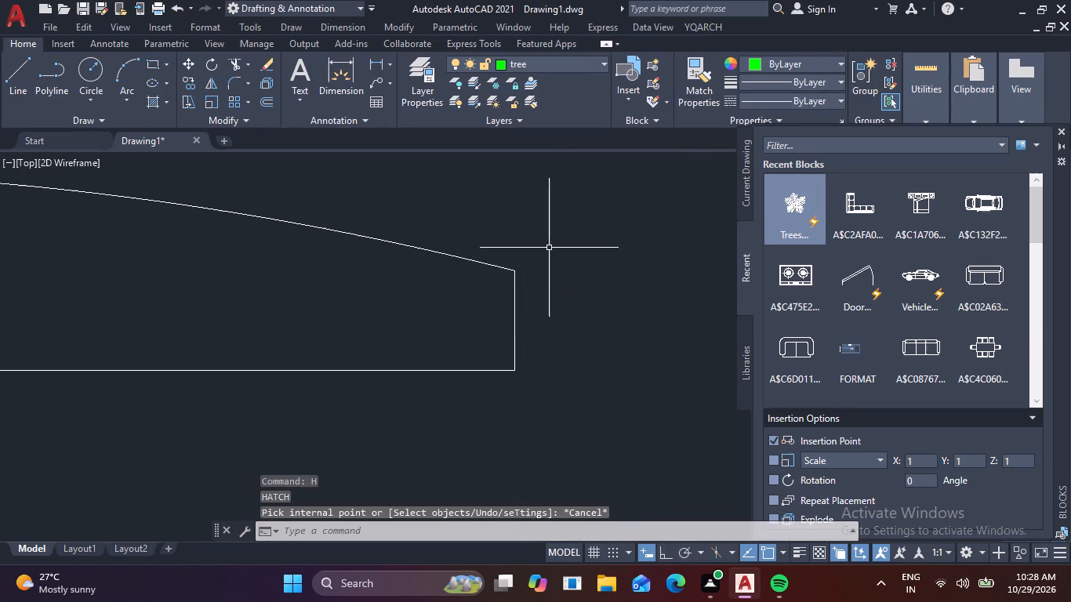
scroll(529, 261, "up", 4)
scroll(428, 339, "up", 2)
scroll(427, 323, "down", 6)
middle_click_drag(458, 382, 483, 293)
scroll(460, 349, "up", 1)
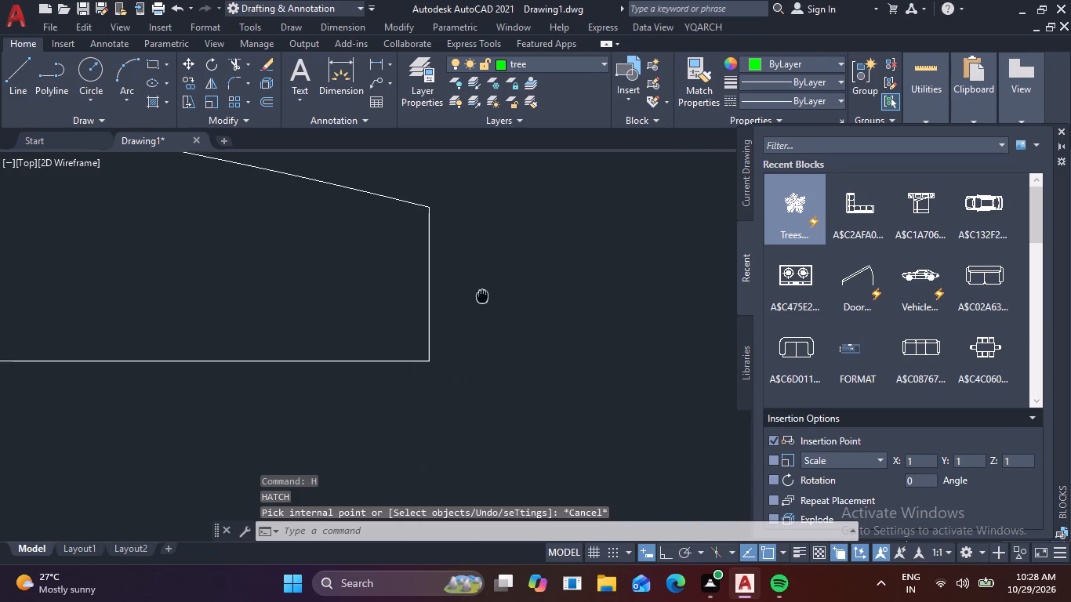
scroll(430, 363, "up", 6)
scroll(437, 354, "down", 7)
scroll(257, 381, "down", 4)
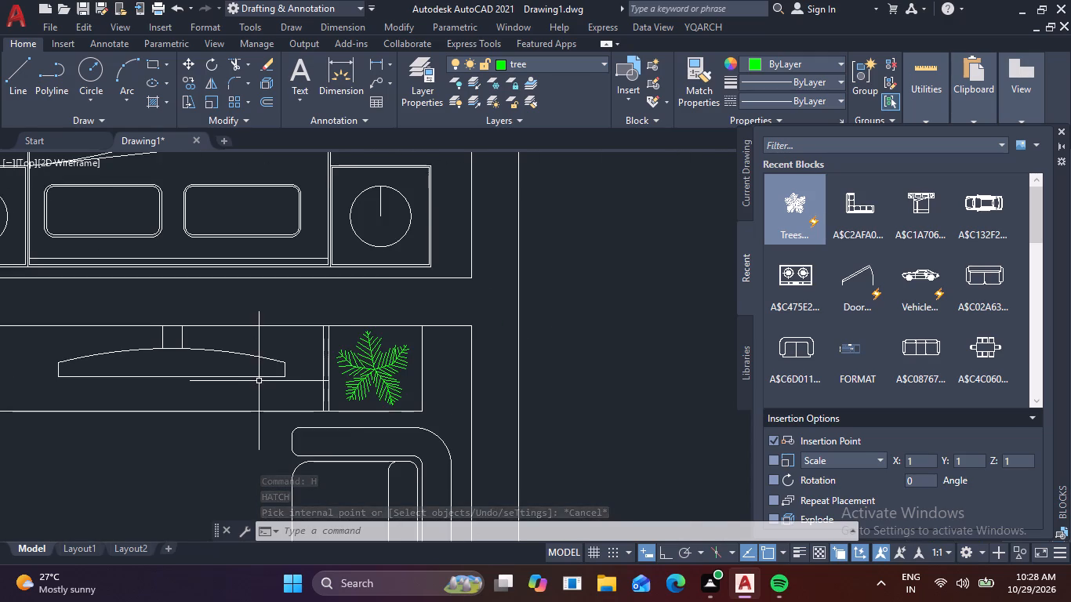
middle_click(449, 354)
scroll(167, 365, "up", 4)
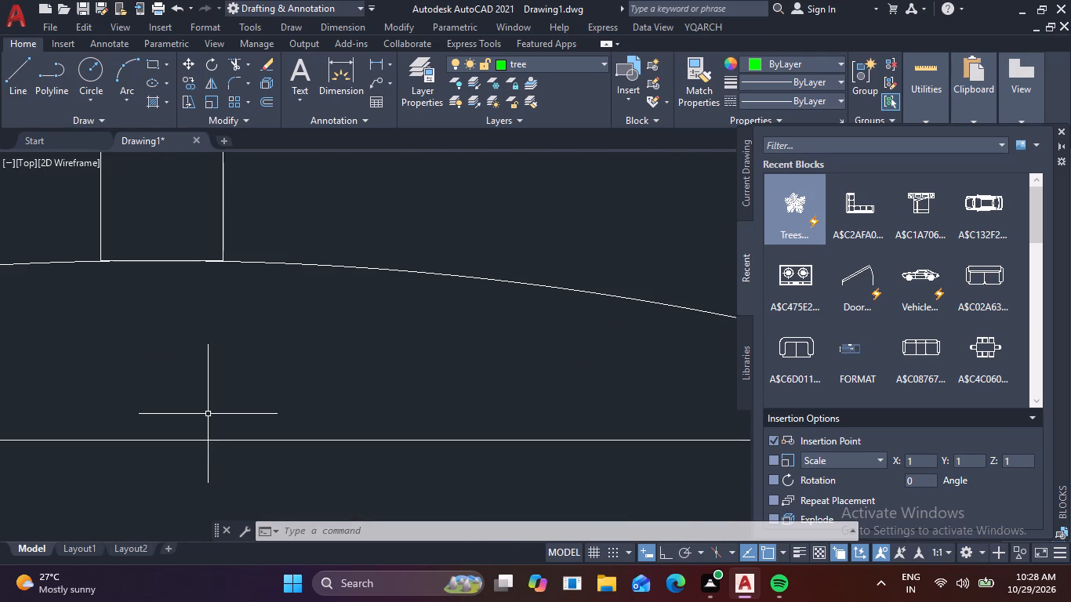
scroll(198, 435, "down", 2)
middle_click_drag(211, 440, 295, 386)
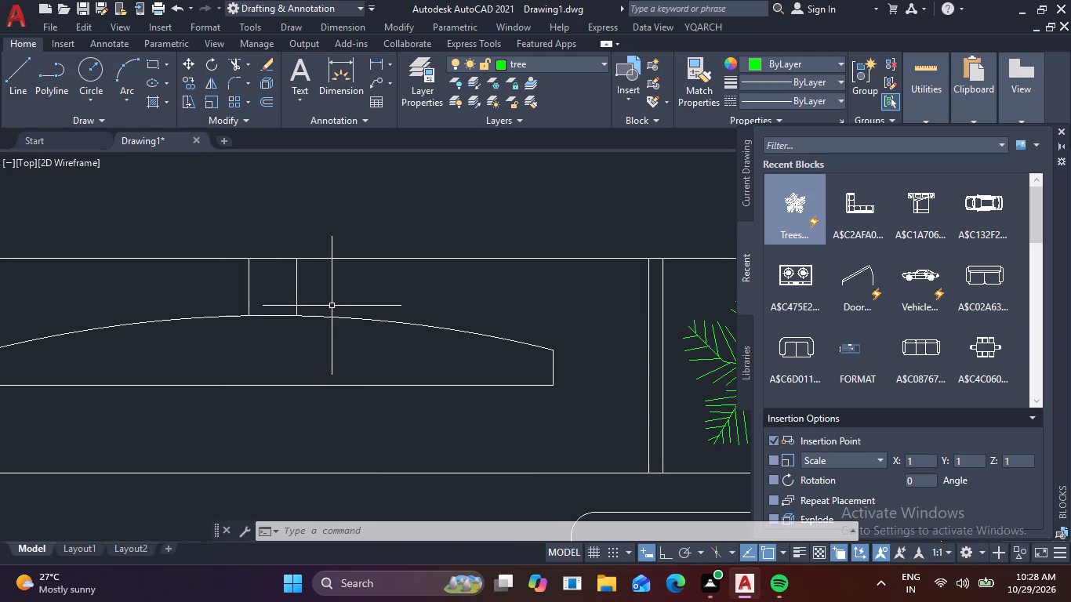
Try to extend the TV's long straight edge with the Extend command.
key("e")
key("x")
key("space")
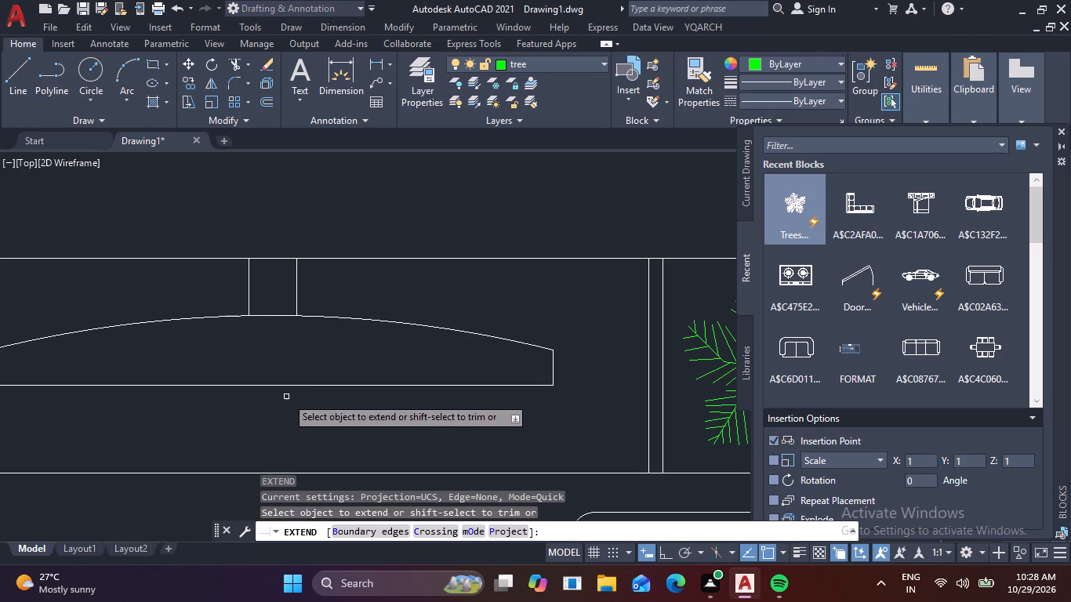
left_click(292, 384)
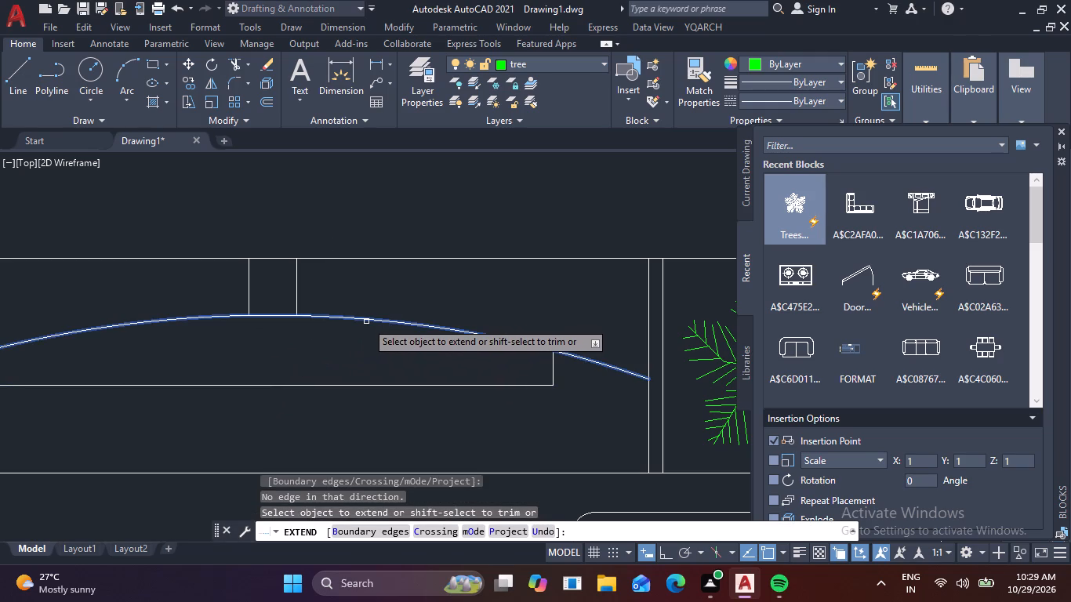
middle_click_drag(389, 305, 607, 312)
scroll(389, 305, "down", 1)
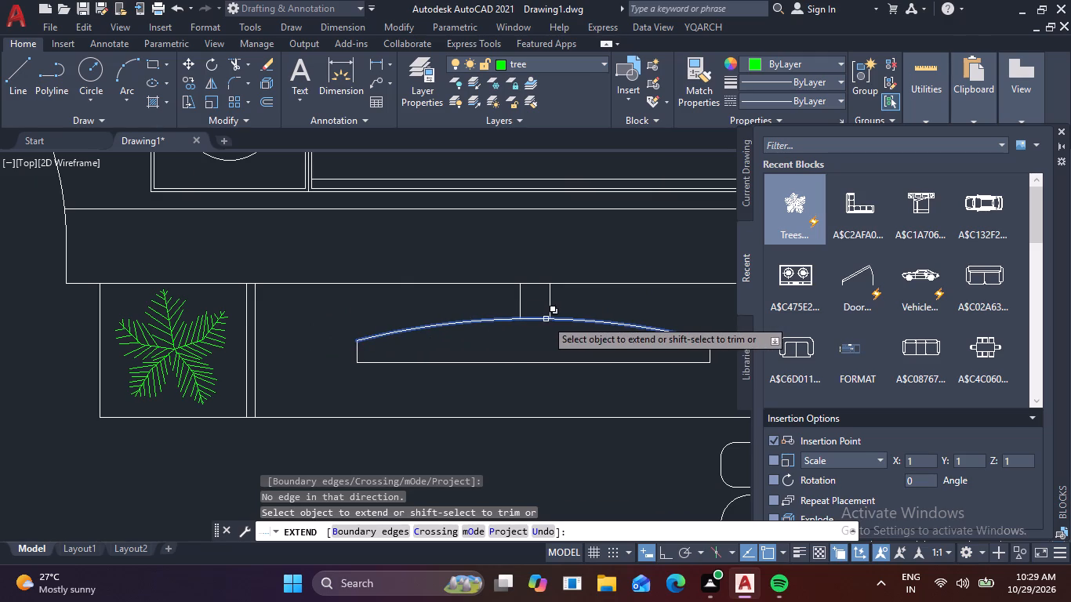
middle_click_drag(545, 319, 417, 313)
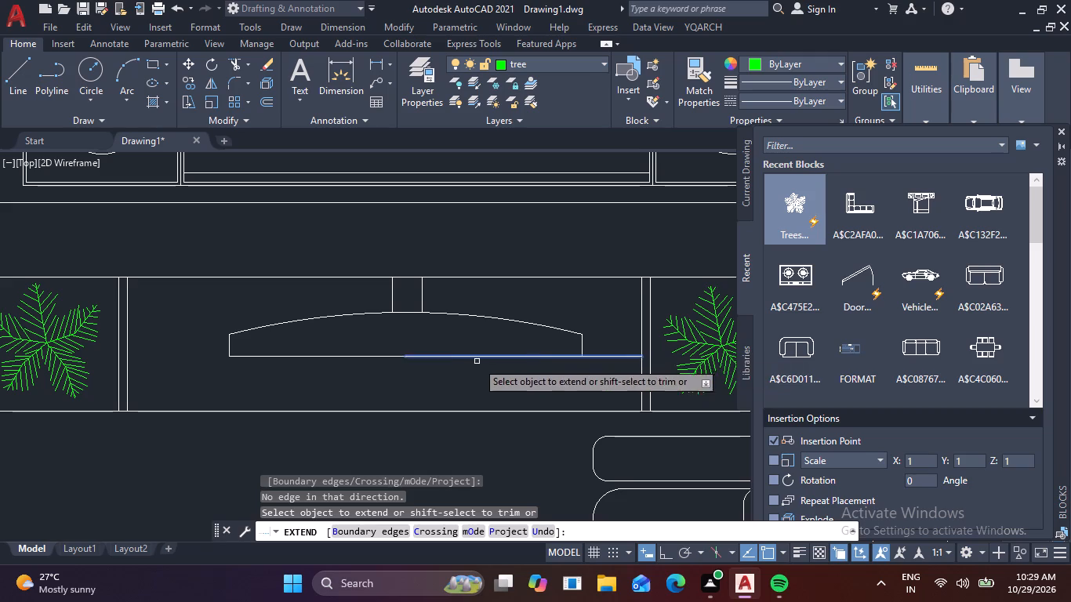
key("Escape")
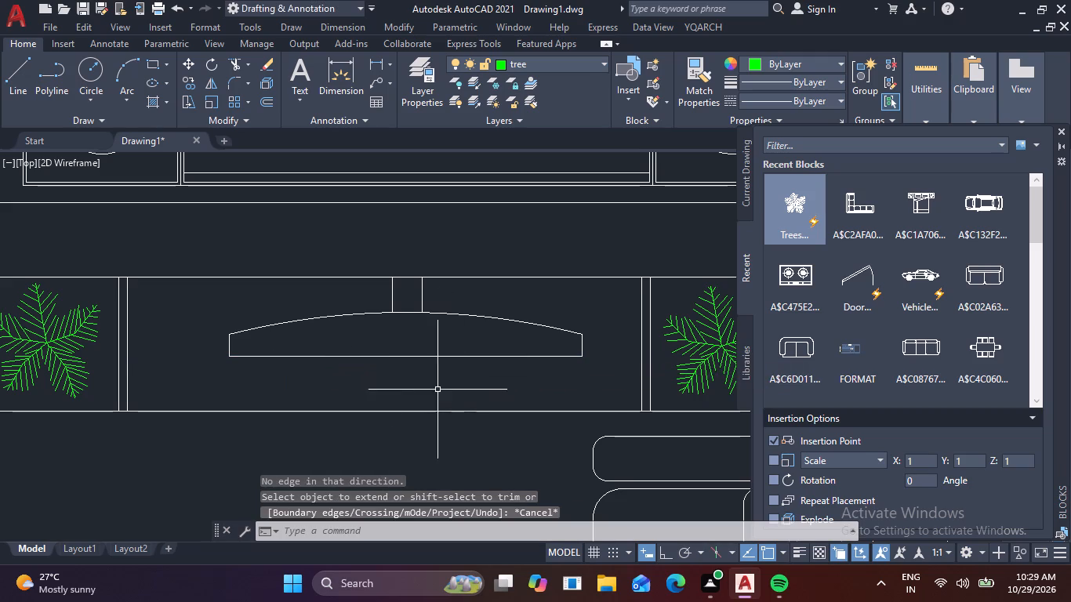
Hatch the TV's interior with the GR_CYLIN gradient in colors 255,255,255 and Cyan, and finish the hatch.
type("h")
key("space")
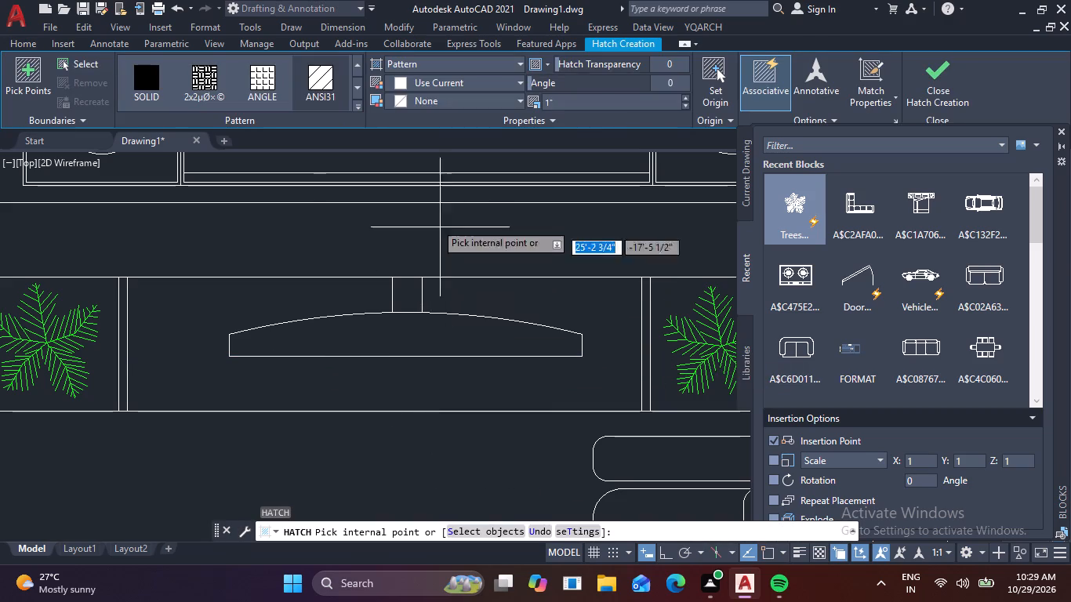
left_click(364, 107)
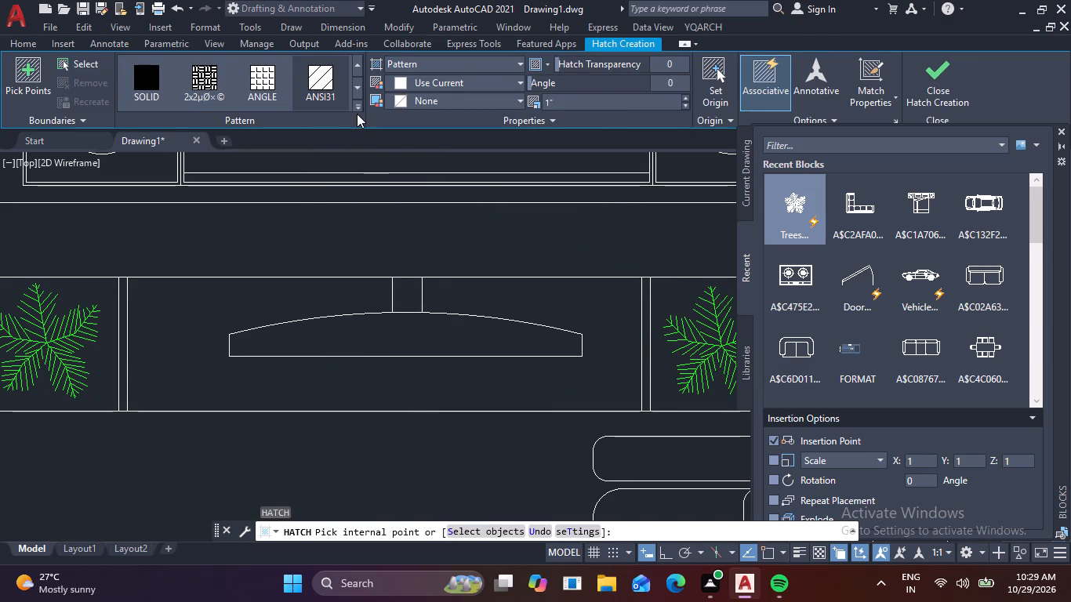
left_click(361, 105)
scroll(309, 132, "down", 7)
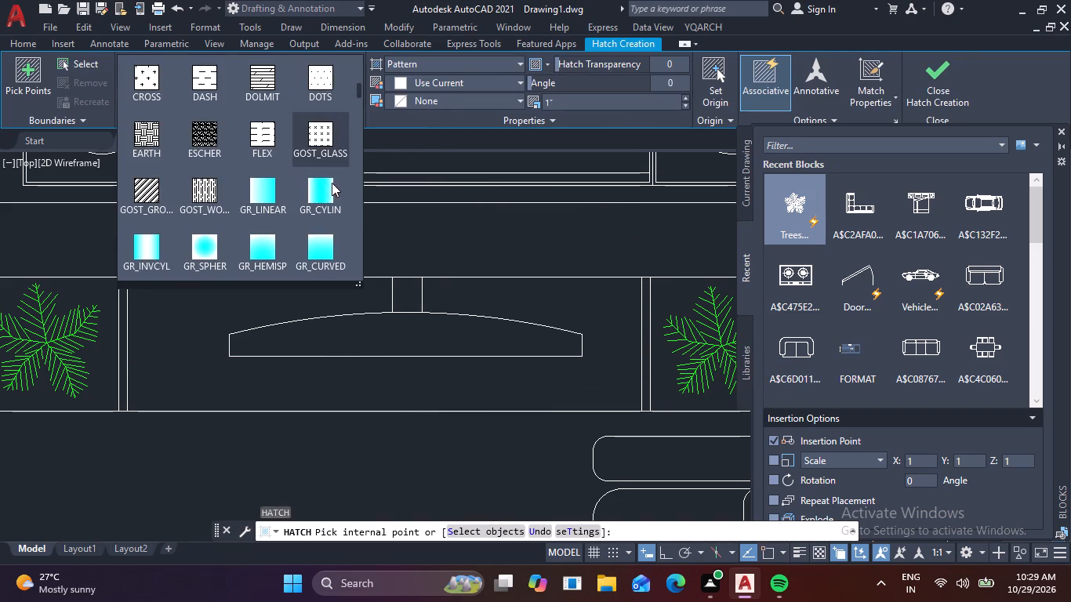
left_click(333, 186)
left_click(403, 329)
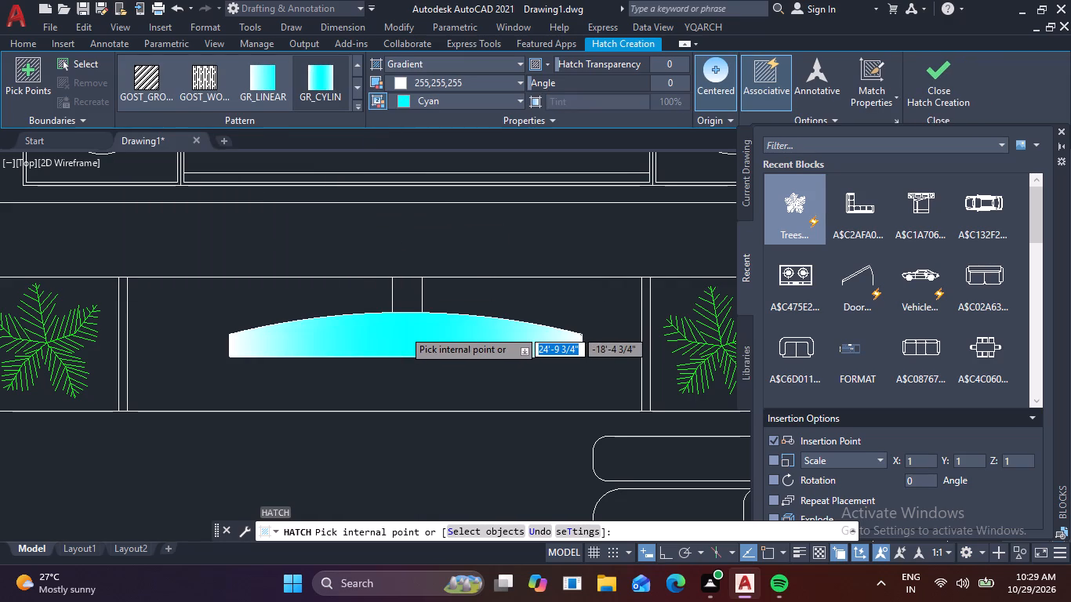
left_click(940, 69)
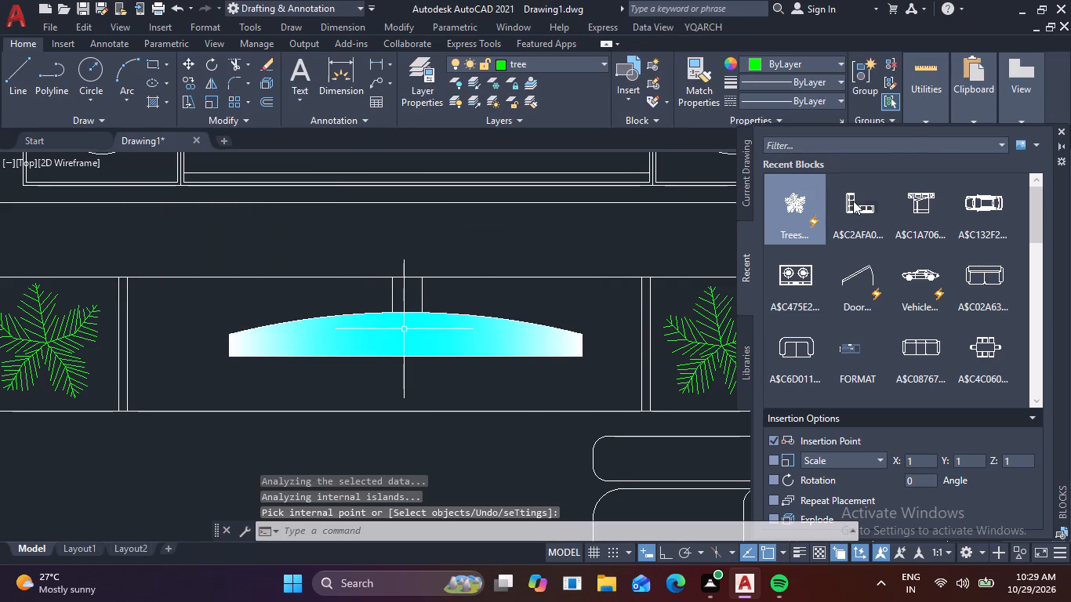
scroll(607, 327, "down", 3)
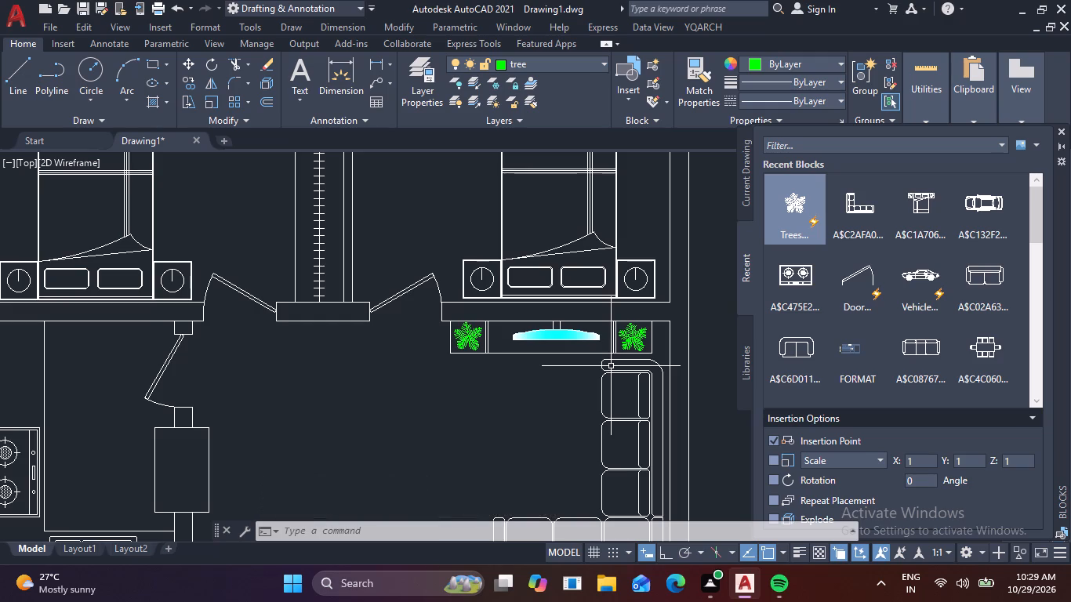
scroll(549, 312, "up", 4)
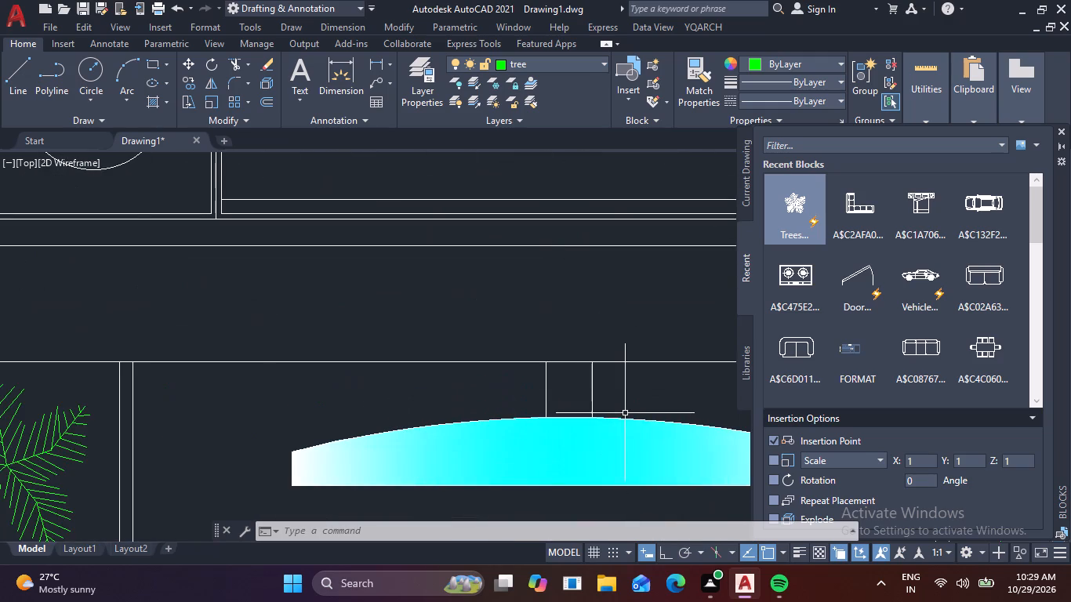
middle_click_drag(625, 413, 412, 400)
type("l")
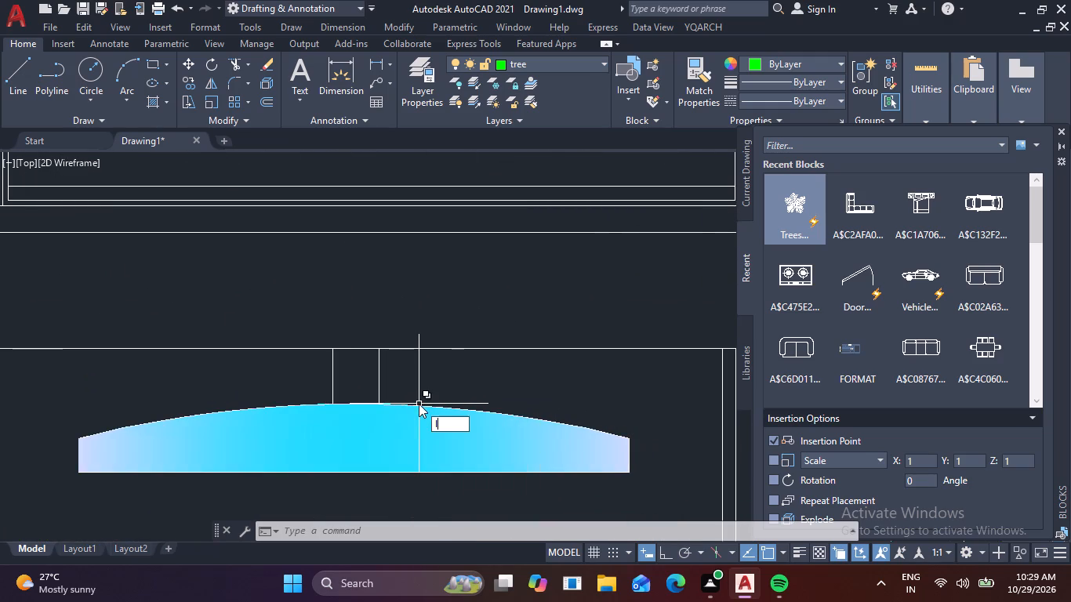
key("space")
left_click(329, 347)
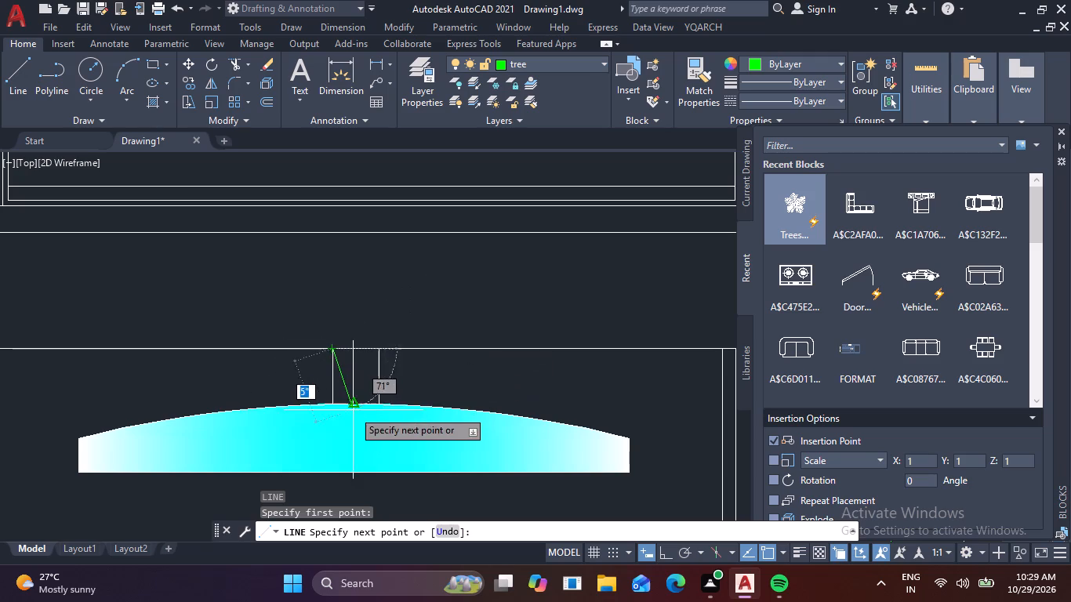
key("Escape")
Make layer 0 the current layer and close the layer manager.
left_click(419, 71)
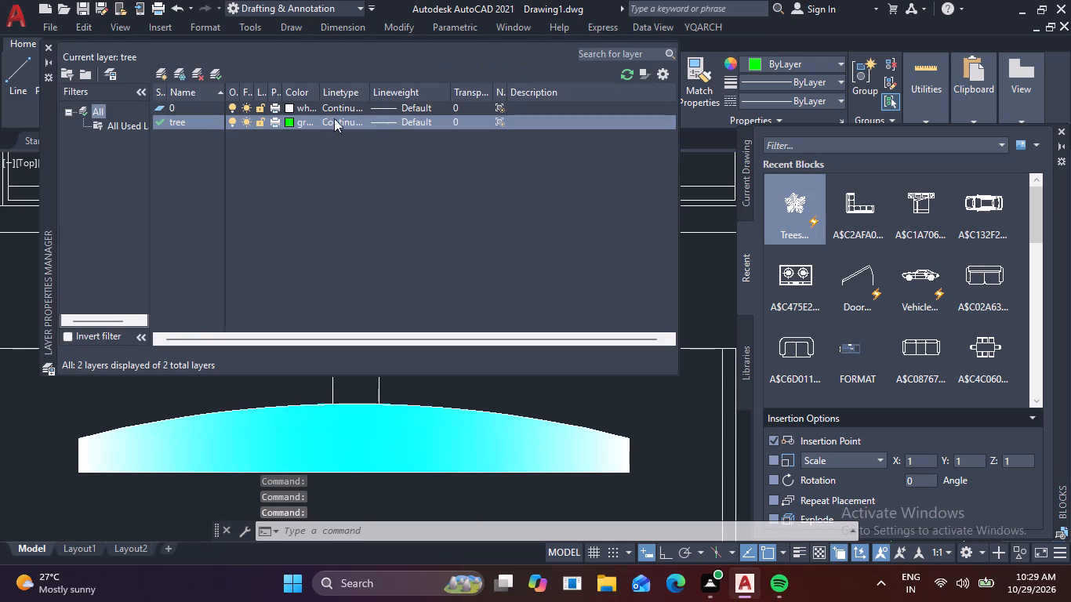
left_click(198, 102)
left_click(217, 72)
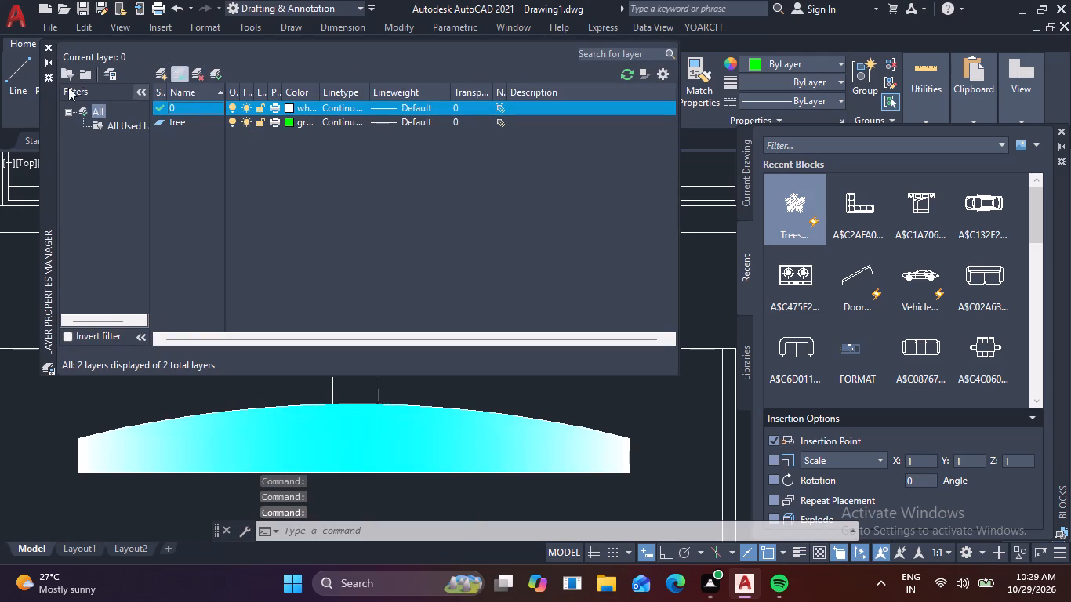
left_click(47, 46)
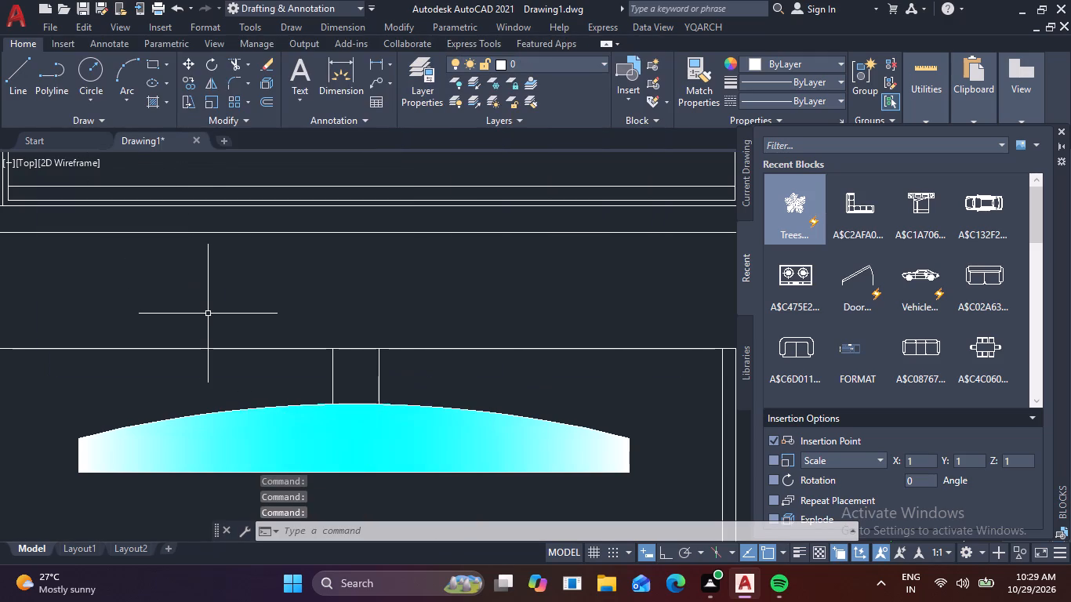
Draw a diagonal line about 6 1/4" long from the TV mount's left wall-side corner to the TV's curved edge.
type("l")
key("space")
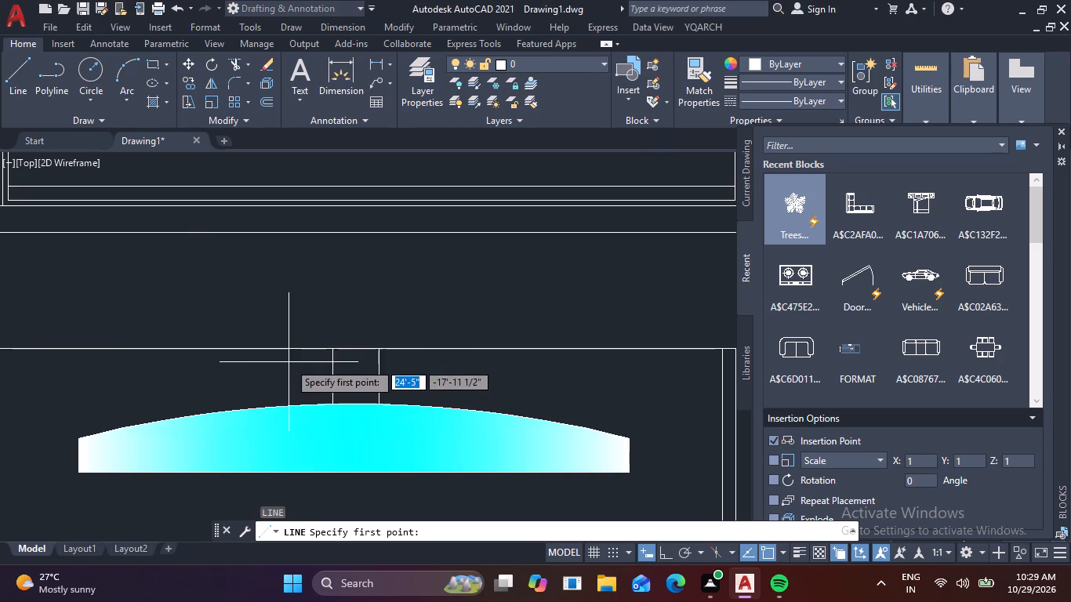
left_click(330, 350)
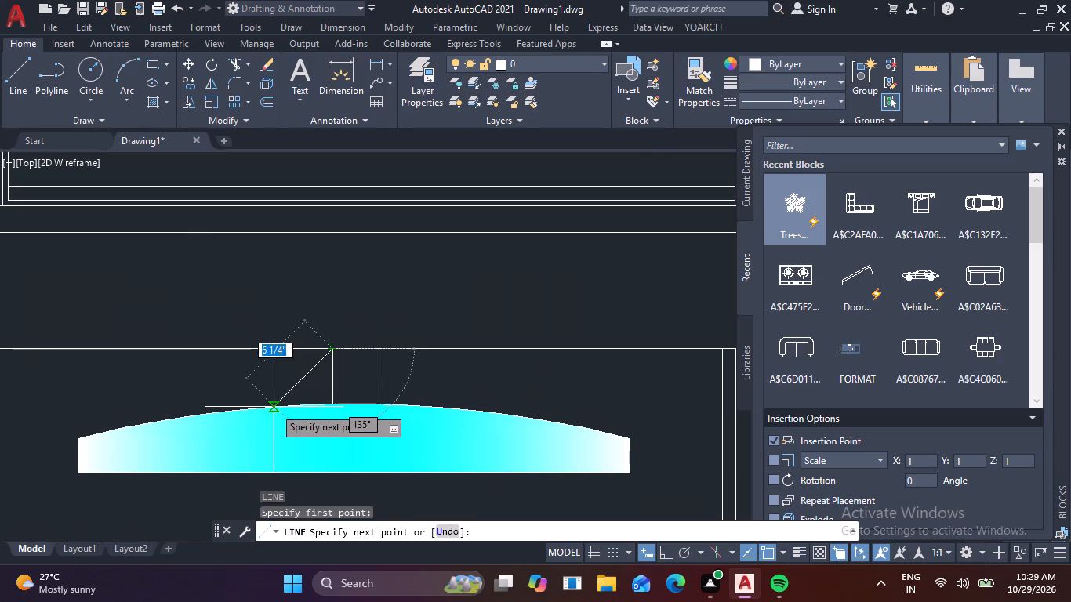
left_click(274, 407)
key("space")
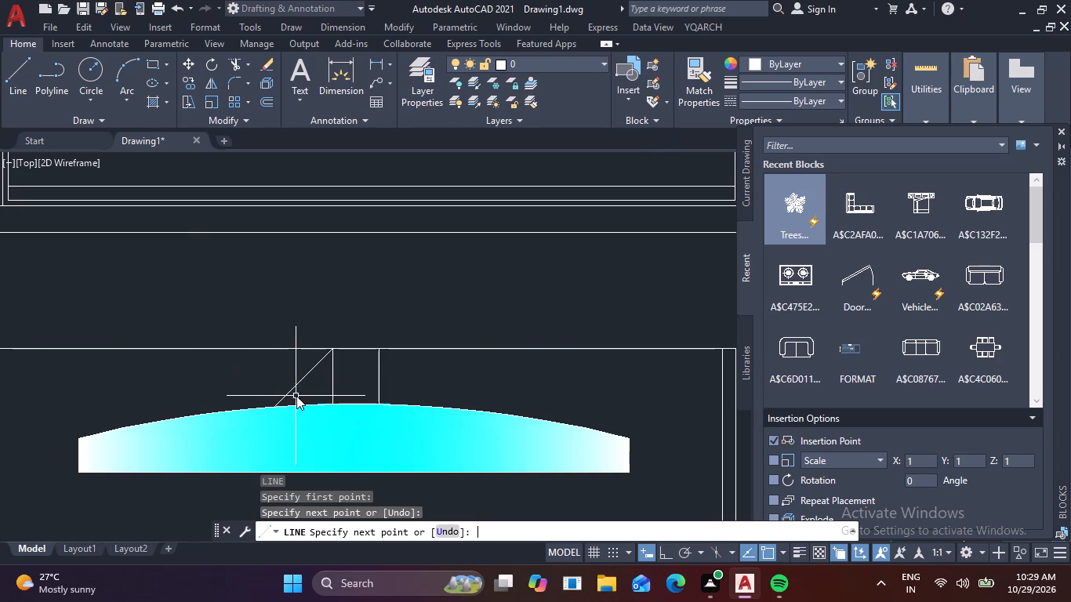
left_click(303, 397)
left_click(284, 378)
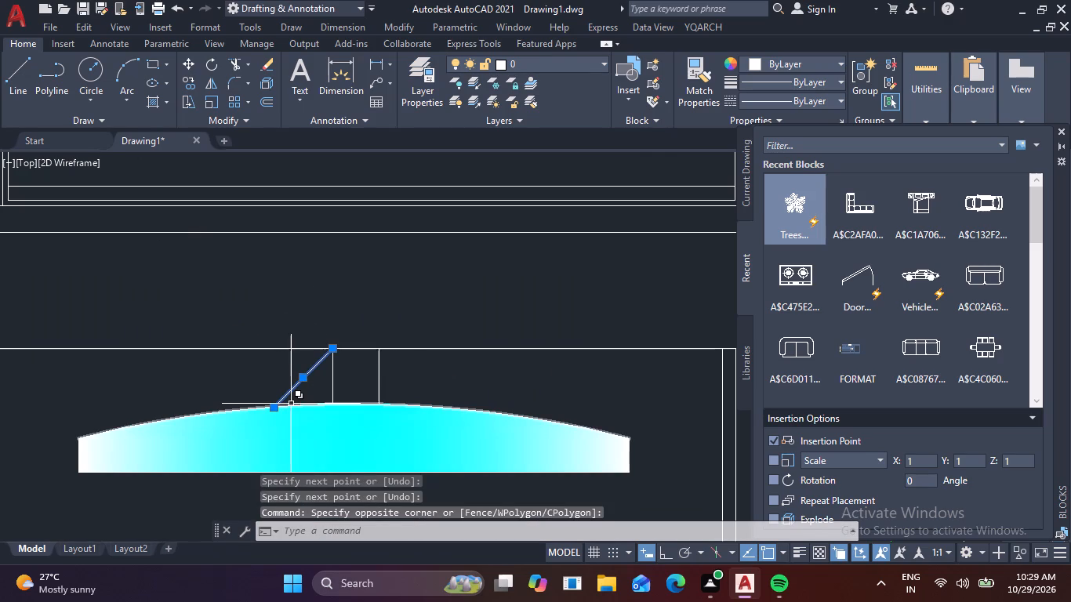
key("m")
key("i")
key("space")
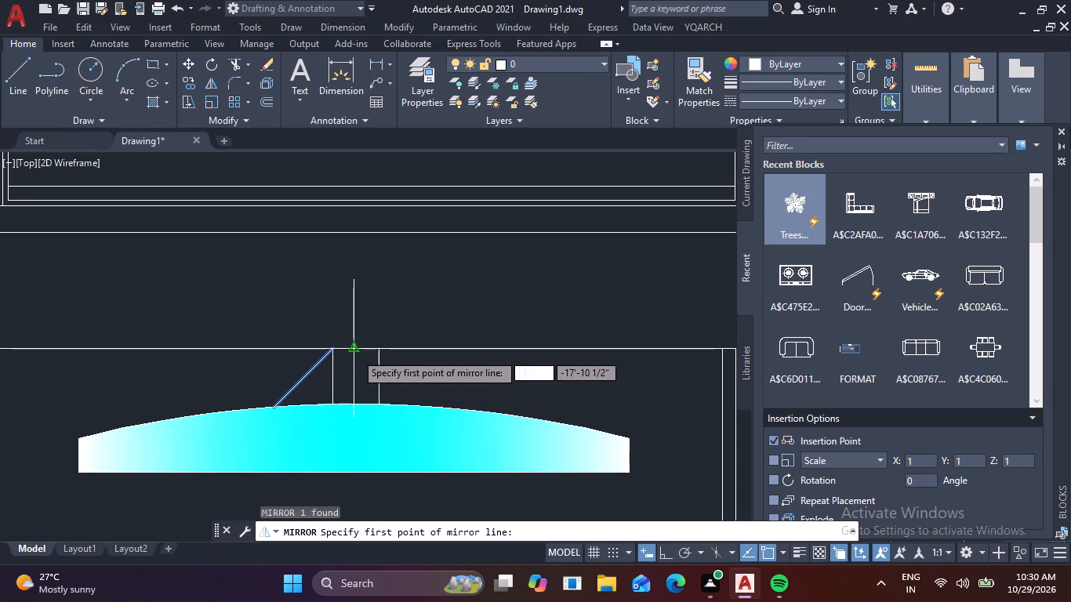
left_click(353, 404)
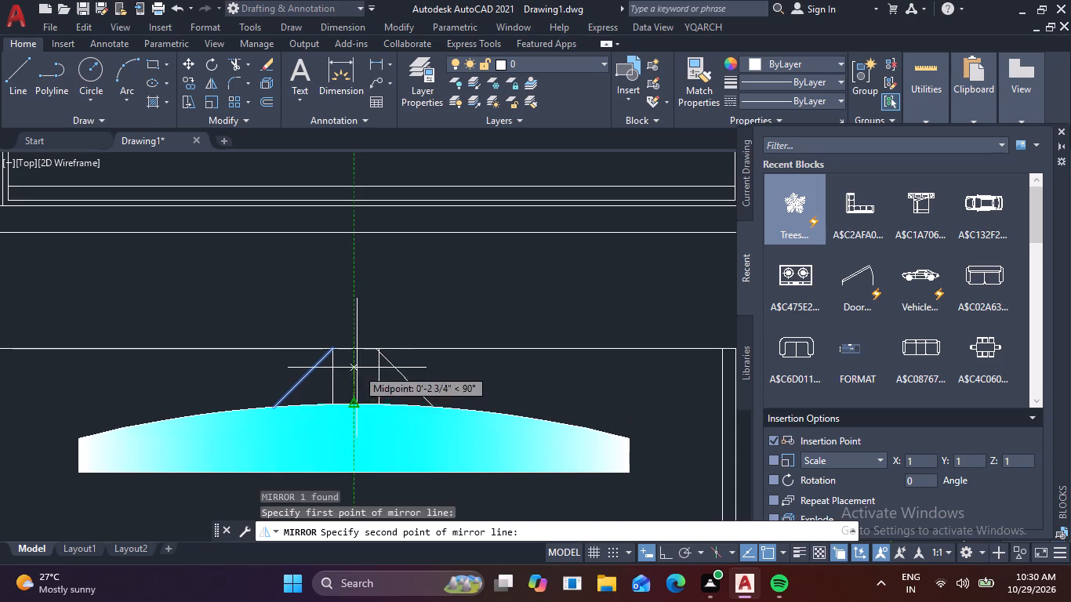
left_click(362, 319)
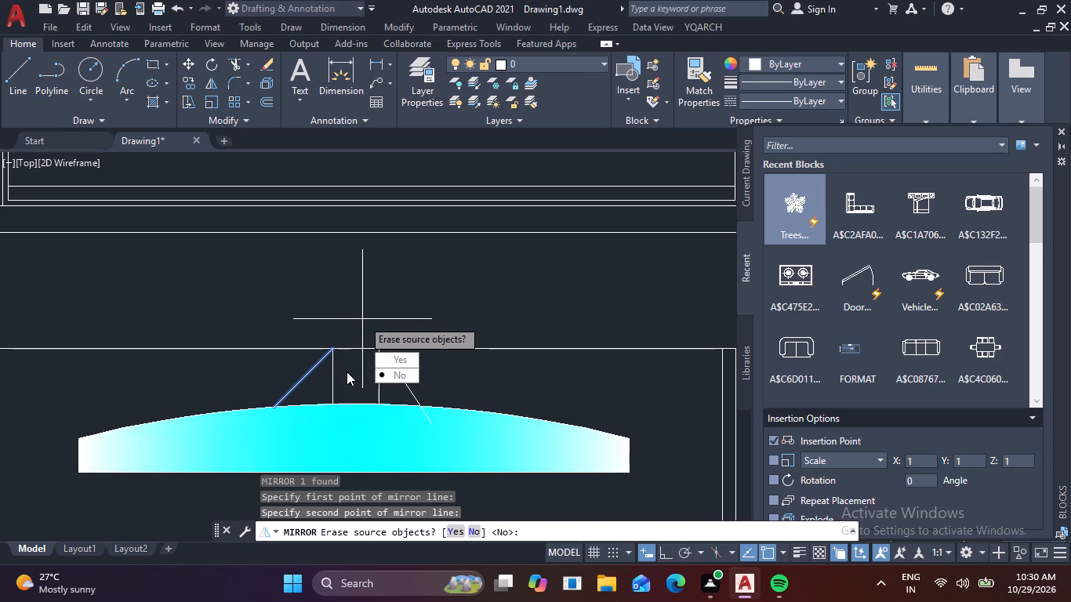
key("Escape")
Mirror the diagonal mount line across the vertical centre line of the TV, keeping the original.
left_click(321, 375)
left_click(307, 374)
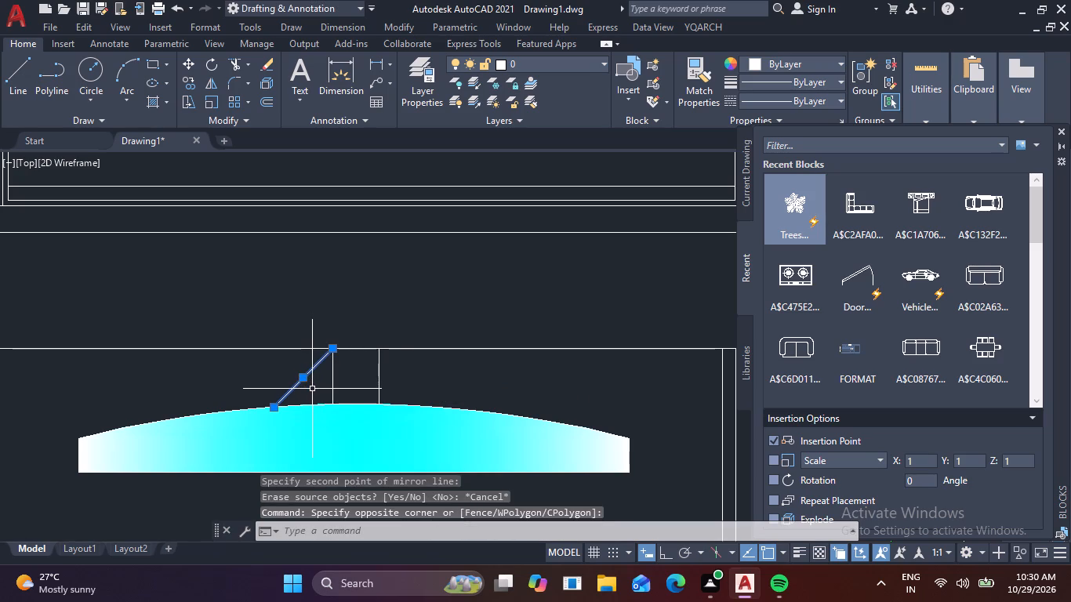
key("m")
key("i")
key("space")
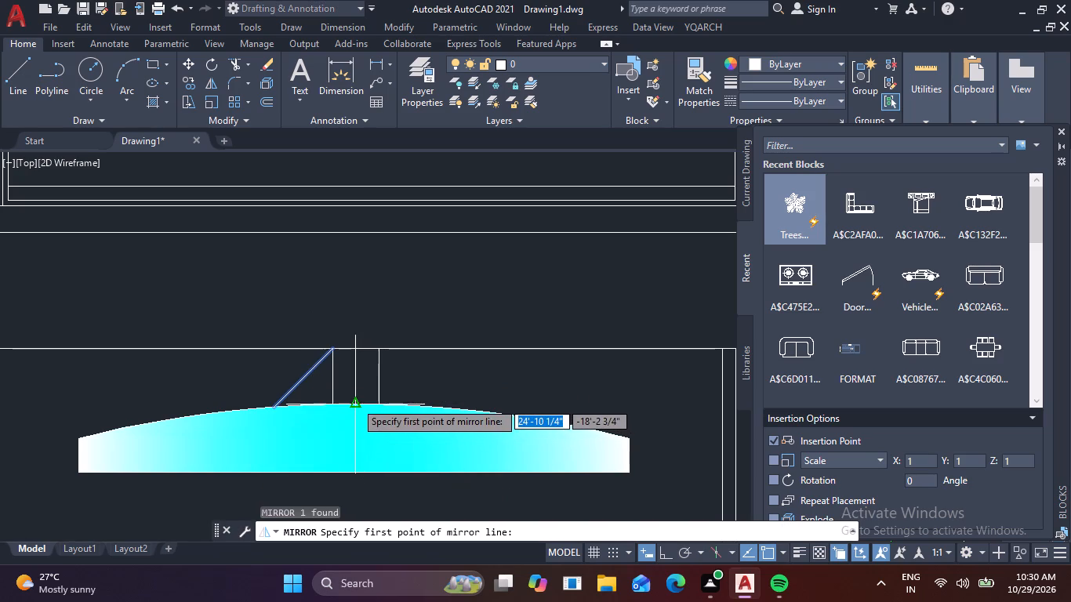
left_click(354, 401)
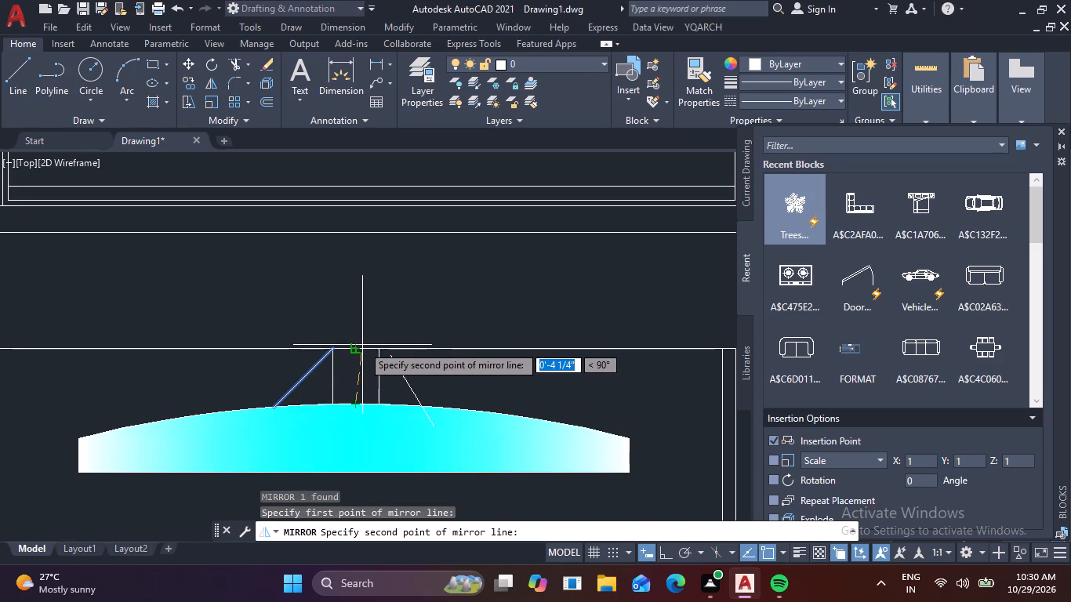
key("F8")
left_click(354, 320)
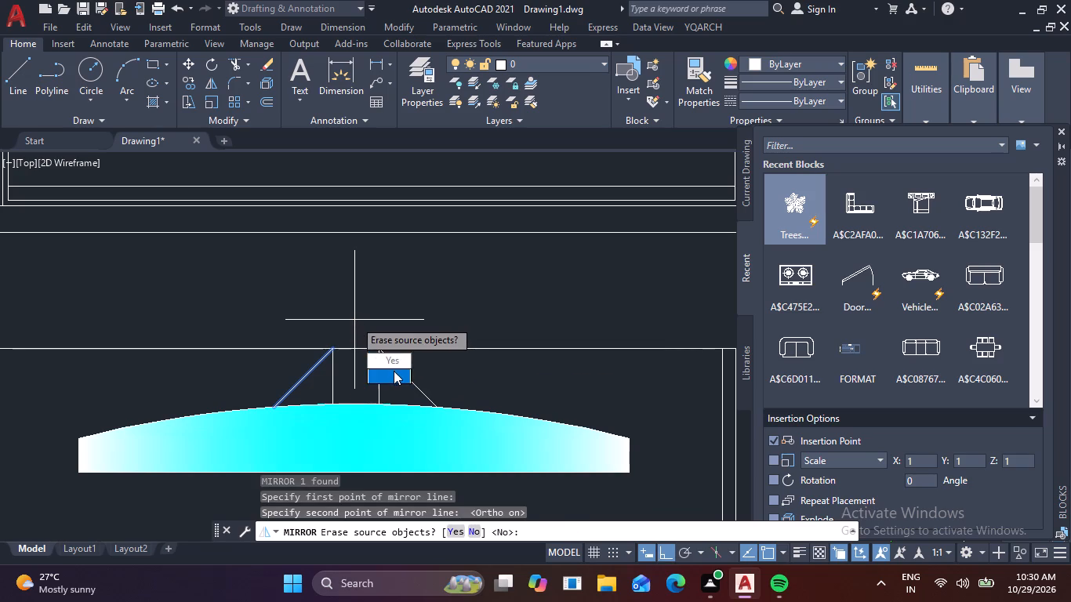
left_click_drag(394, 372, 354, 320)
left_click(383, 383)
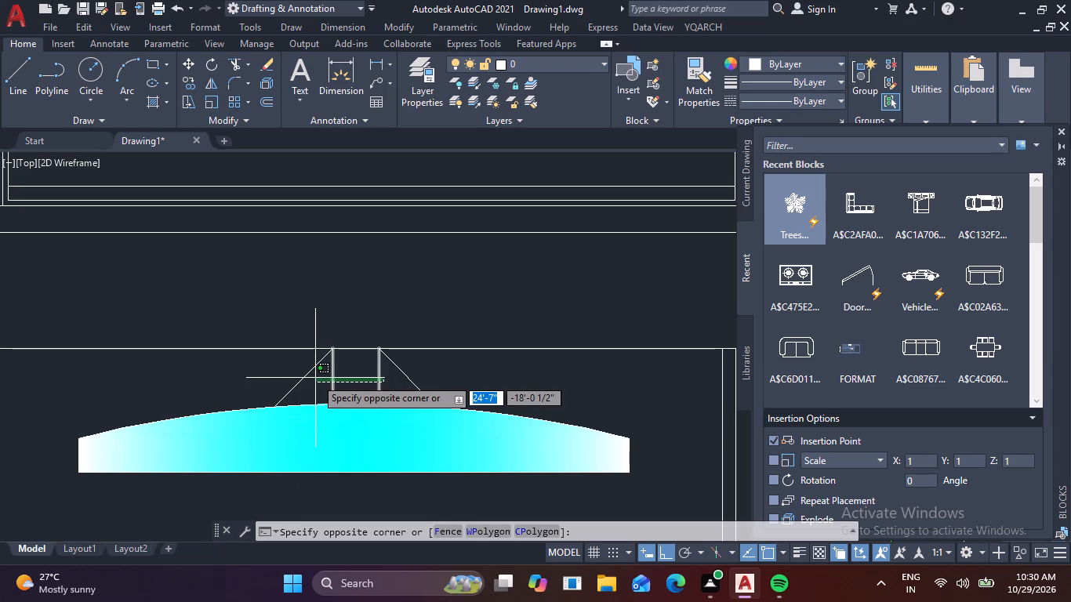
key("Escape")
Delete both diagonal lines beside the TV mount.
left_click_drag(426, 380, 412, 380)
left_click(389, 383)
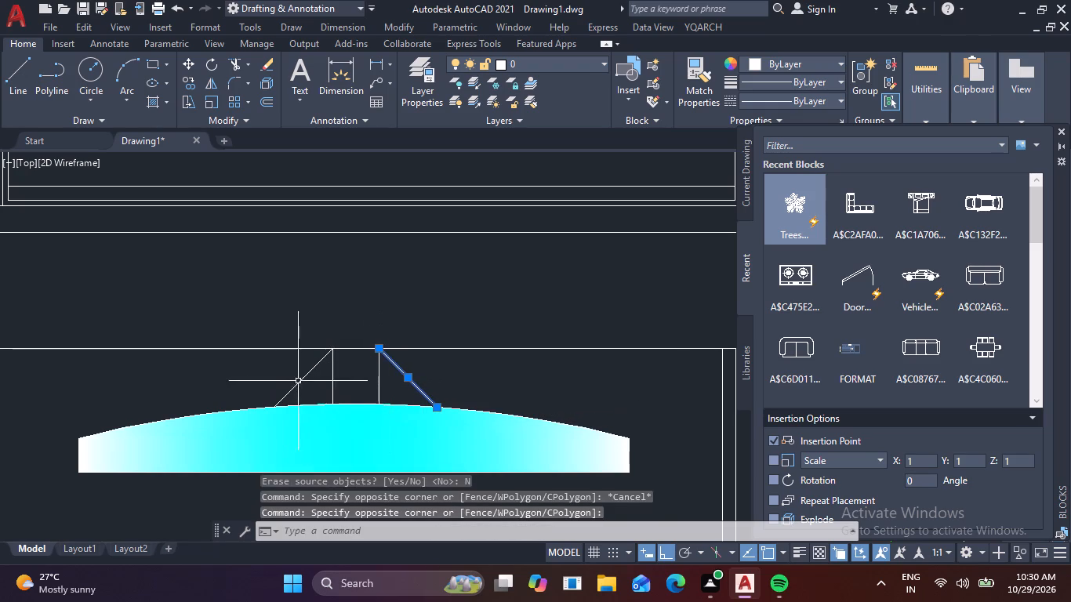
left_click_drag(309, 389, 299, 386)
left_click(285, 376)
key("Delete")
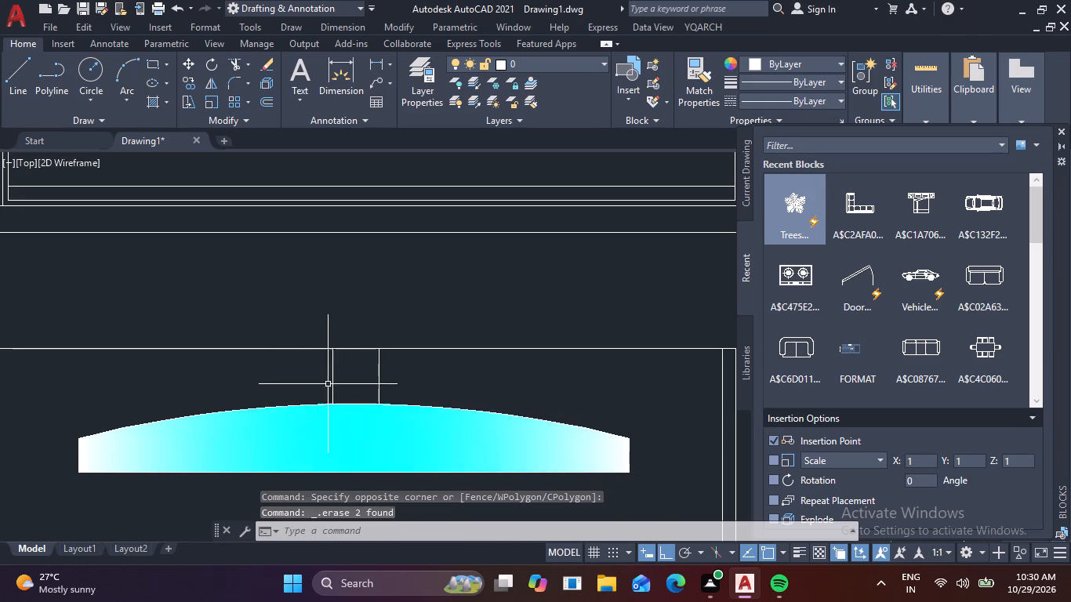
Draw a steeper slanted line about 4 1/2" long from the wall line, just left of the mount, to the TV's curved edge.
key("l")
key("space")
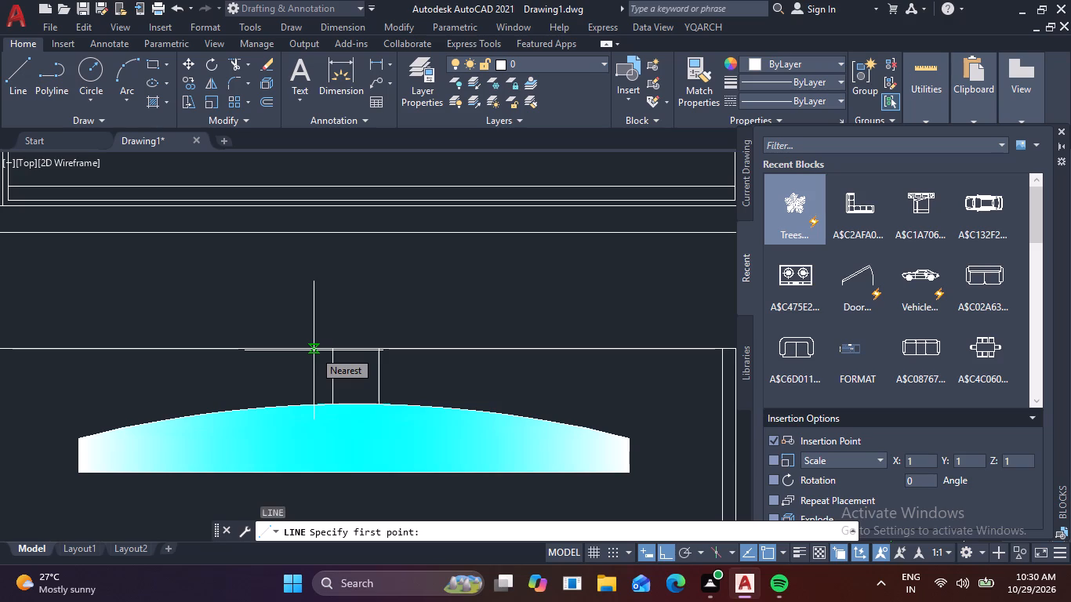
left_click(314, 350)
key("F8")
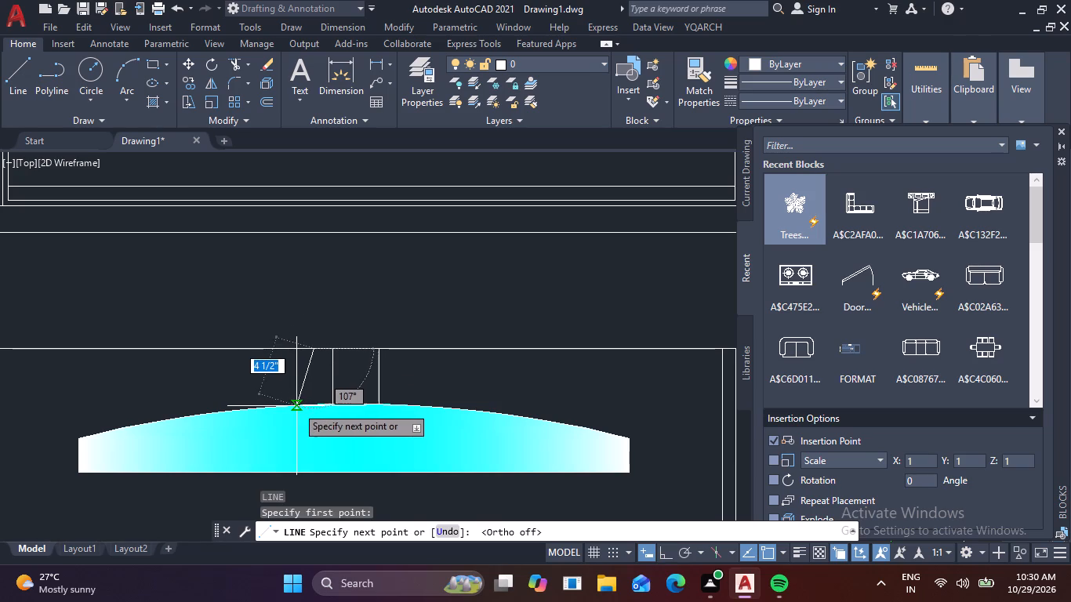
left_click(296, 406)
key("space")
Mirror the slanted mount line across the TV's vertical centre line, keeping the original.
left_click(310, 384)
left_click(289, 377)
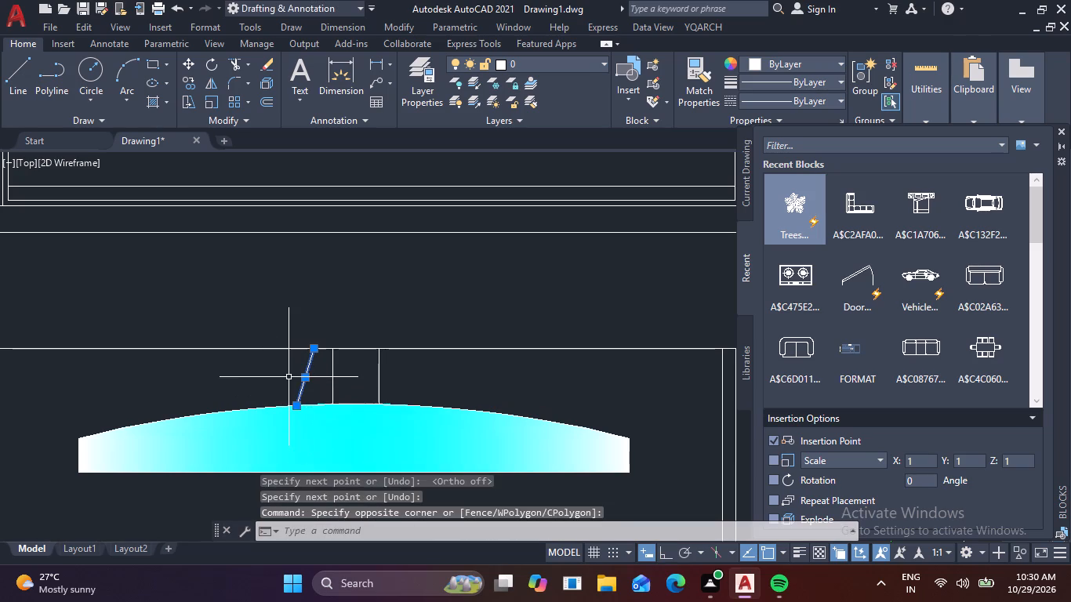
key("m")
key("9")
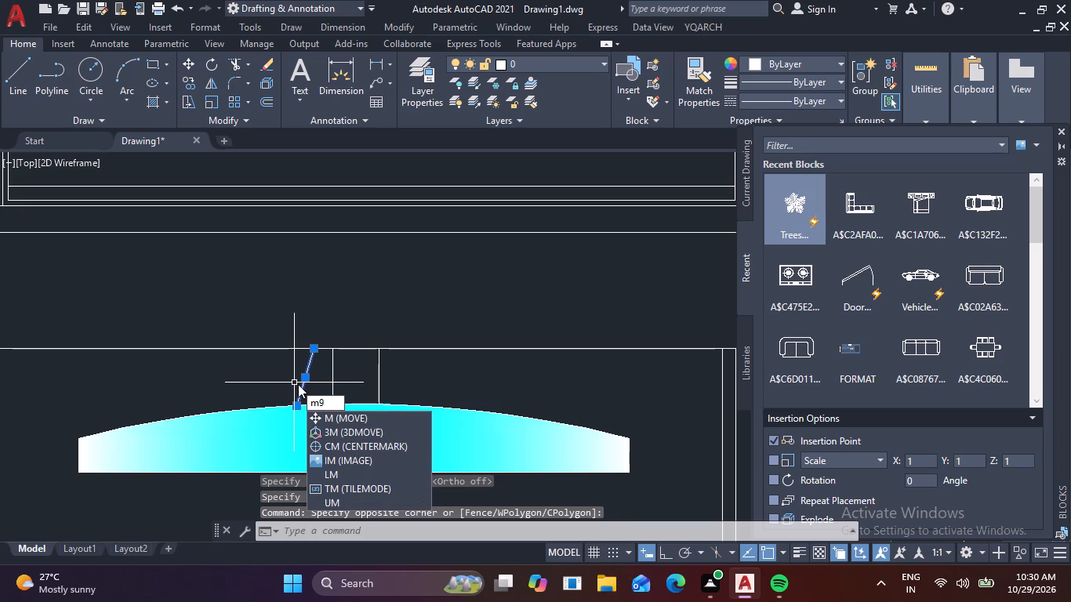
key("BackSpace")
key("i")
key("space")
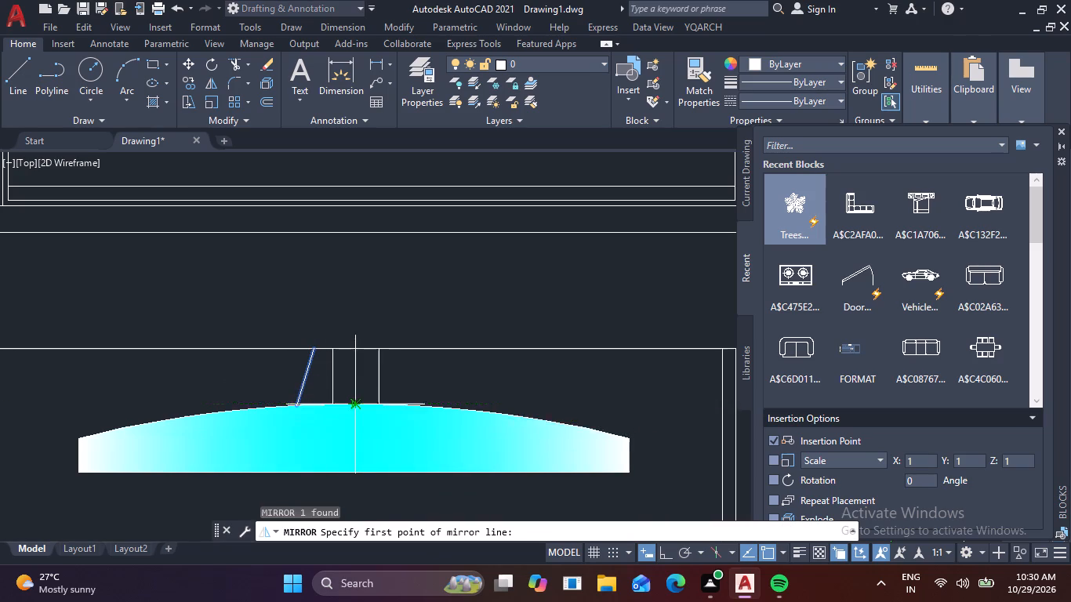
left_click(354, 407)
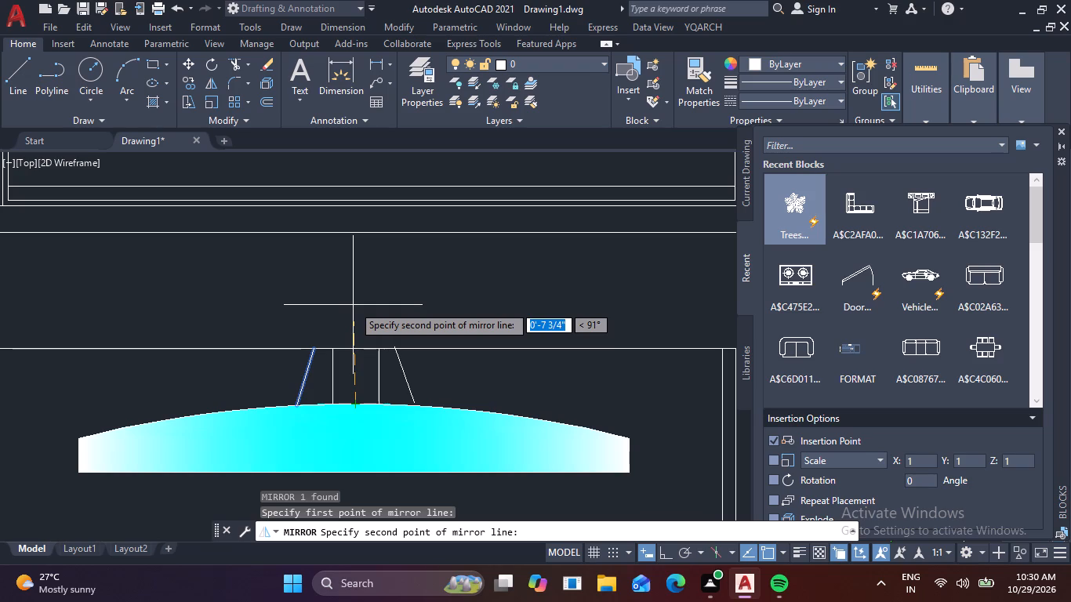
key("F8")
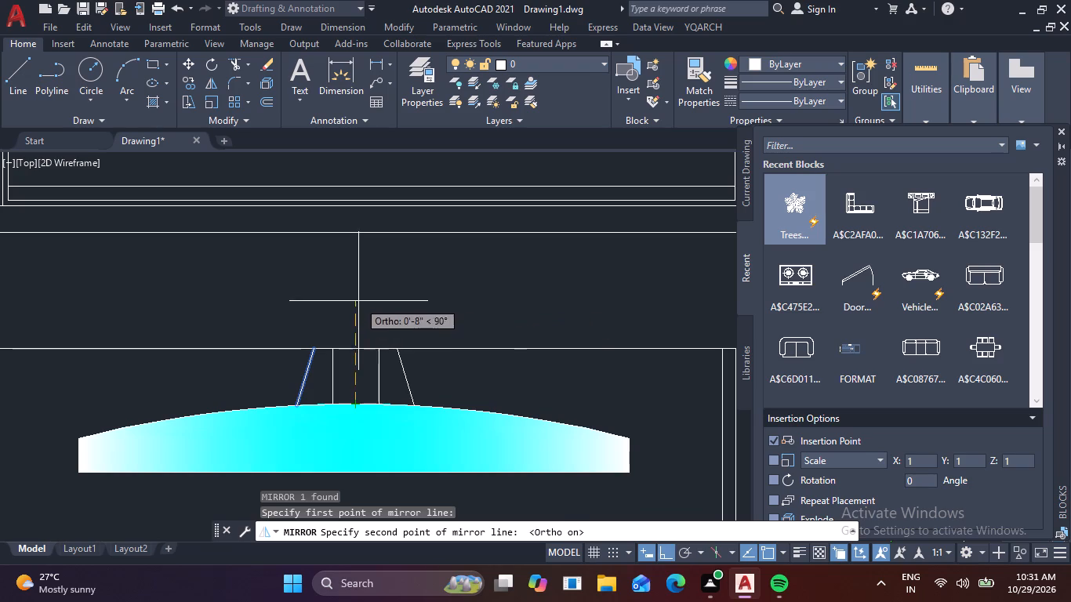
left_click(358, 301)
key("space")
Delete the two straight vertical mount lines between the slanted ones.
left_click(388, 374)
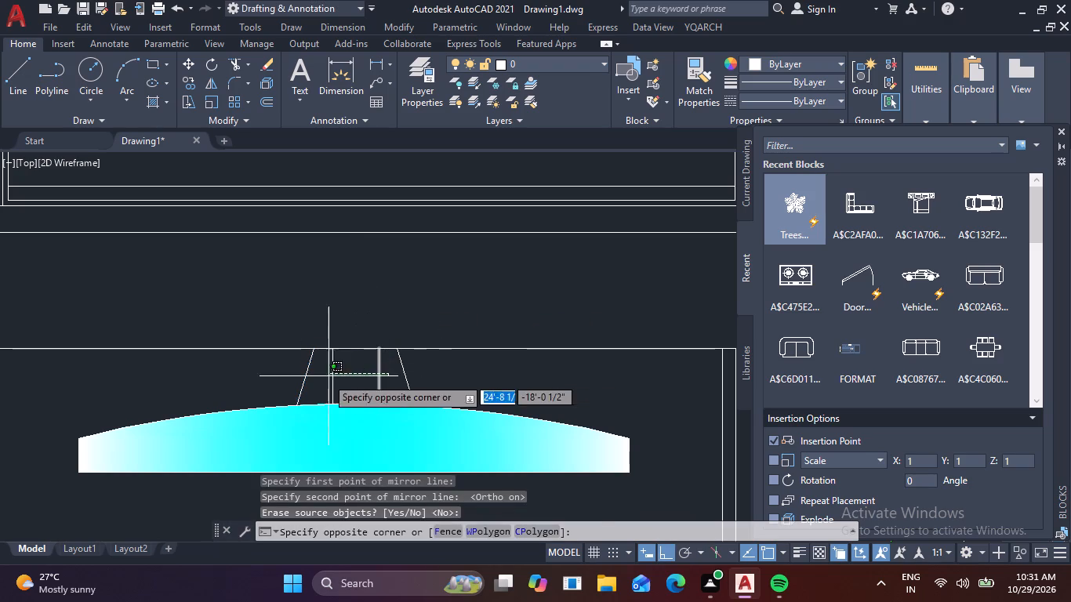
left_click(317, 377)
key("Delete")
Copy the gradient-filled TV with its slanted mount lines to the empty space outside the house, beside the front room.
scroll(350, 393, "down", 1)
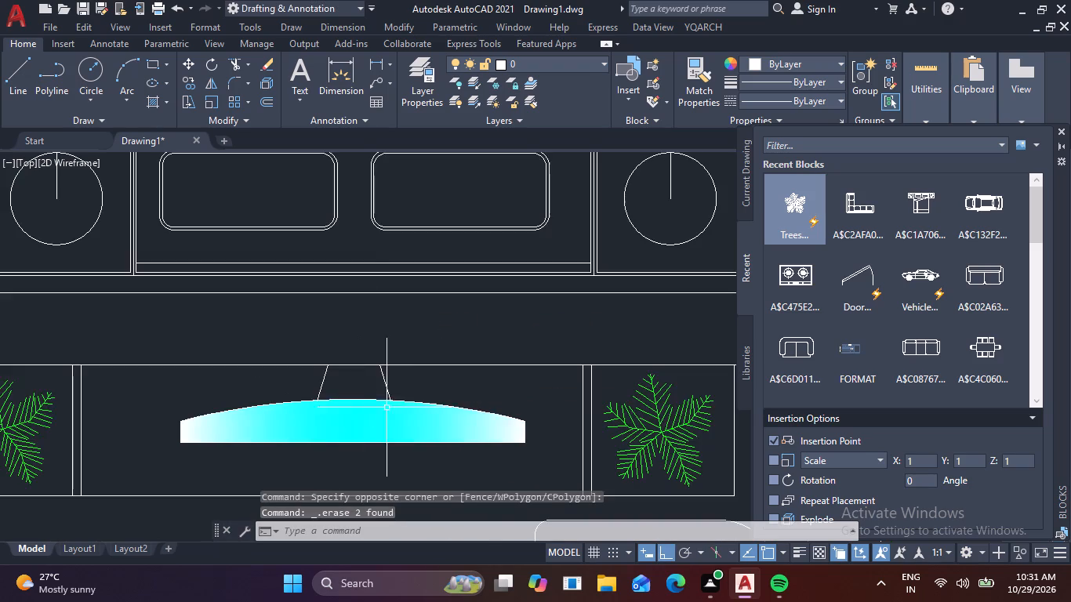
scroll(411, 417, "down", 2)
scroll(477, 451, "down", 1)
scroll(449, 463, "up", 1)
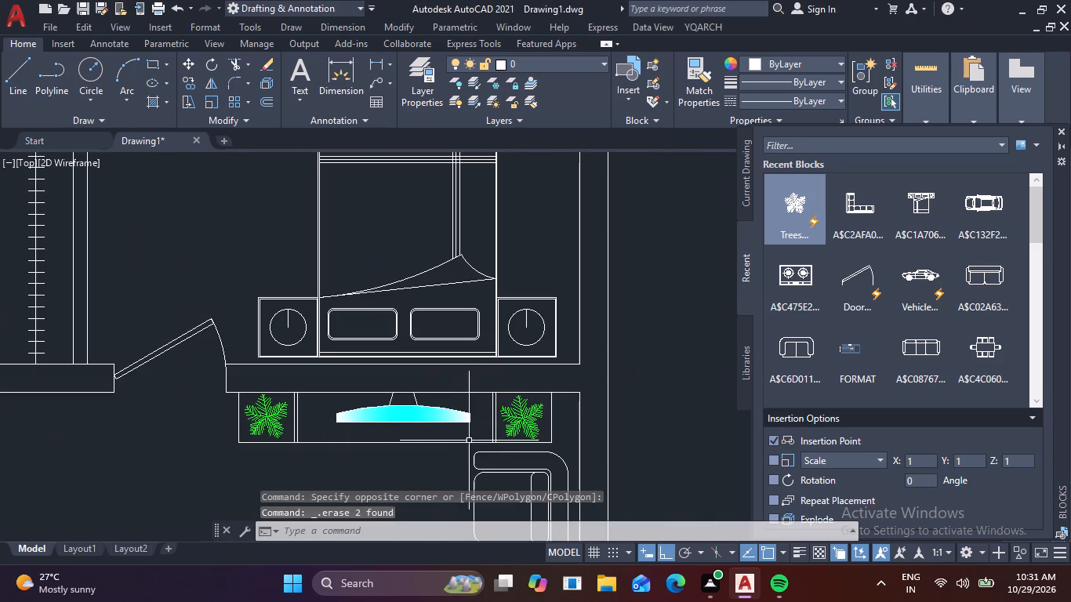
left_click_drag(486, 437, 479, 433)
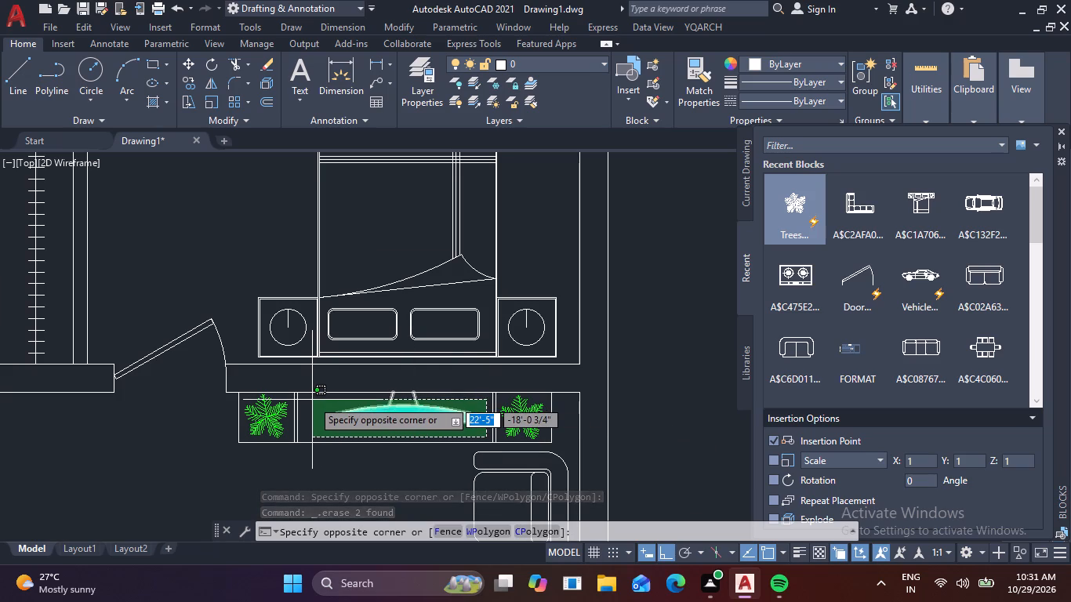
left_click(312, 400)
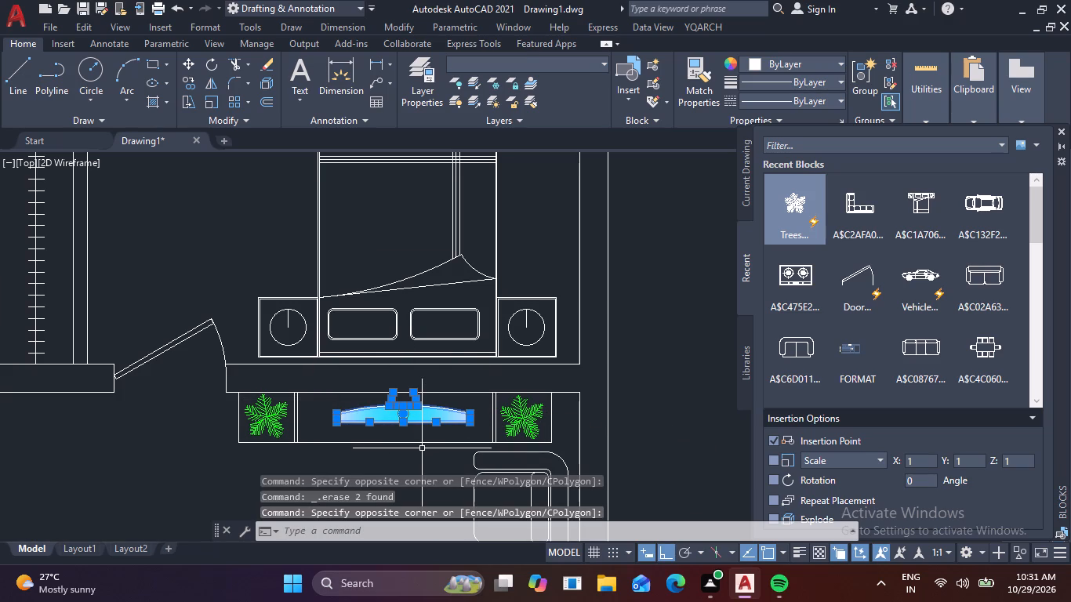
type("co")
key("space")
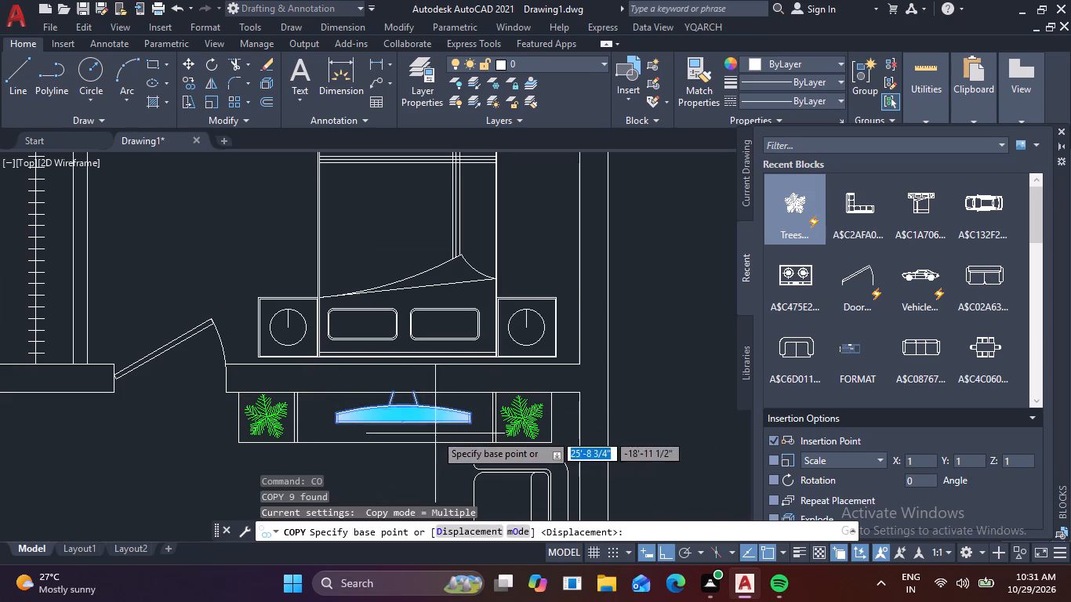
left_click(403, 411)
scroll(557, 456, "down", 2)
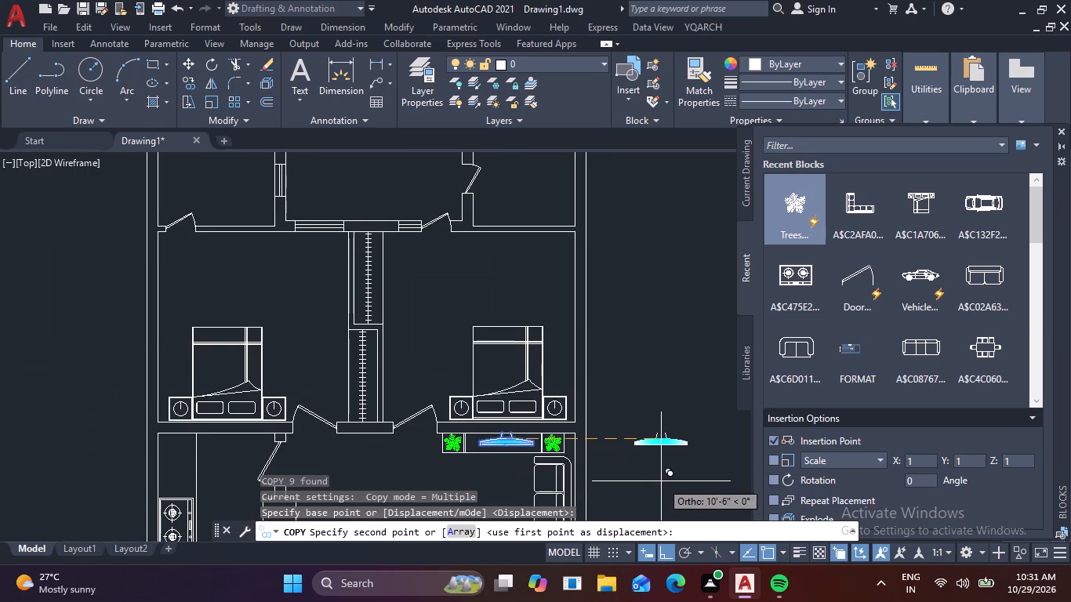
middle_click_drag(661, 481, 597, 483)
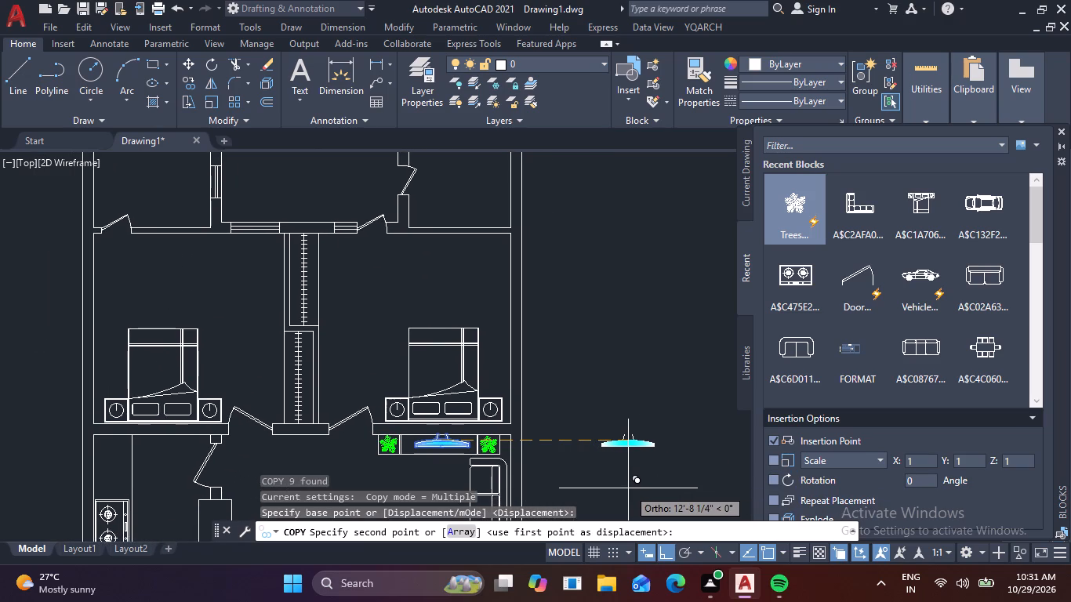
scroll(644, 503, "down", 2)
middle_click_drag(634, 495, 608, 448)
key("F8")
middle_click_drag(630, 494, 581, 372)
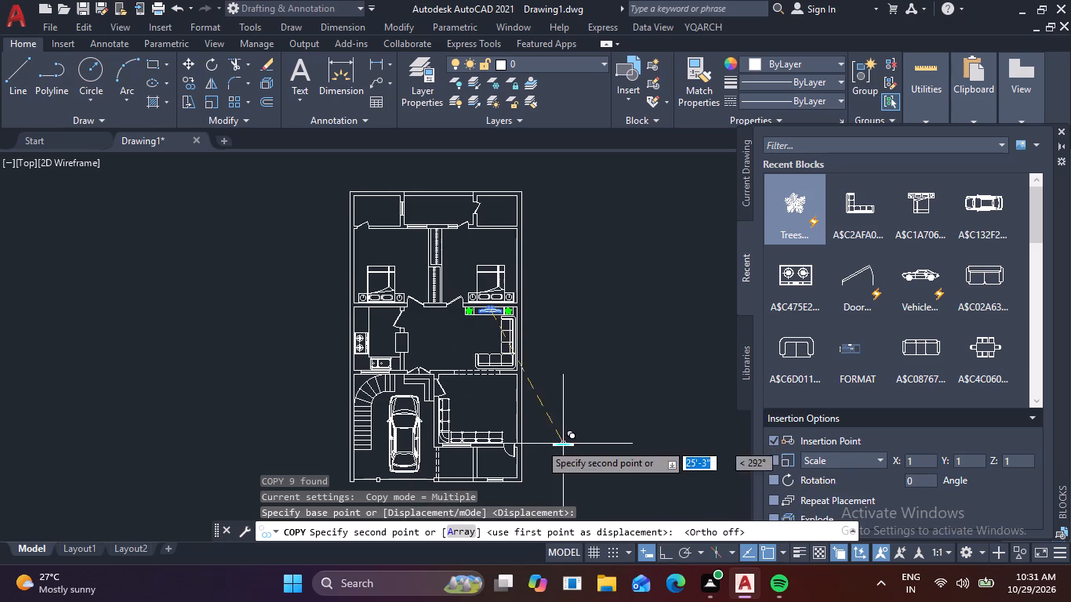
scroll(545, 420, "up", 2)
left_click(579, 398)
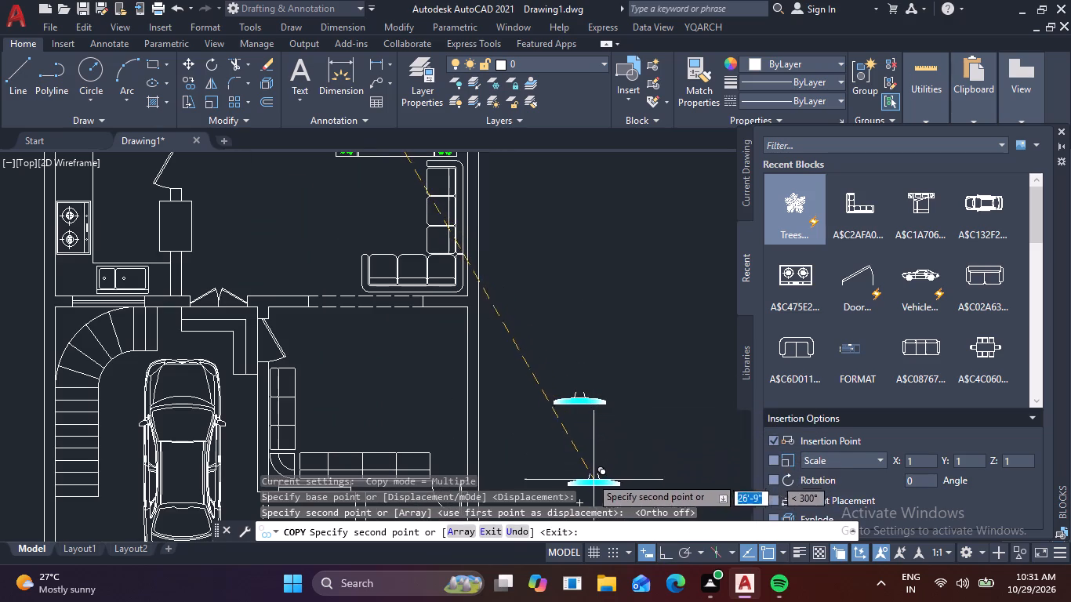
key("Escape")
Rotate the copied TV a quarter turn clockwise so that its mount faces right.
left_click(528, 364)
left_click(655, 449)
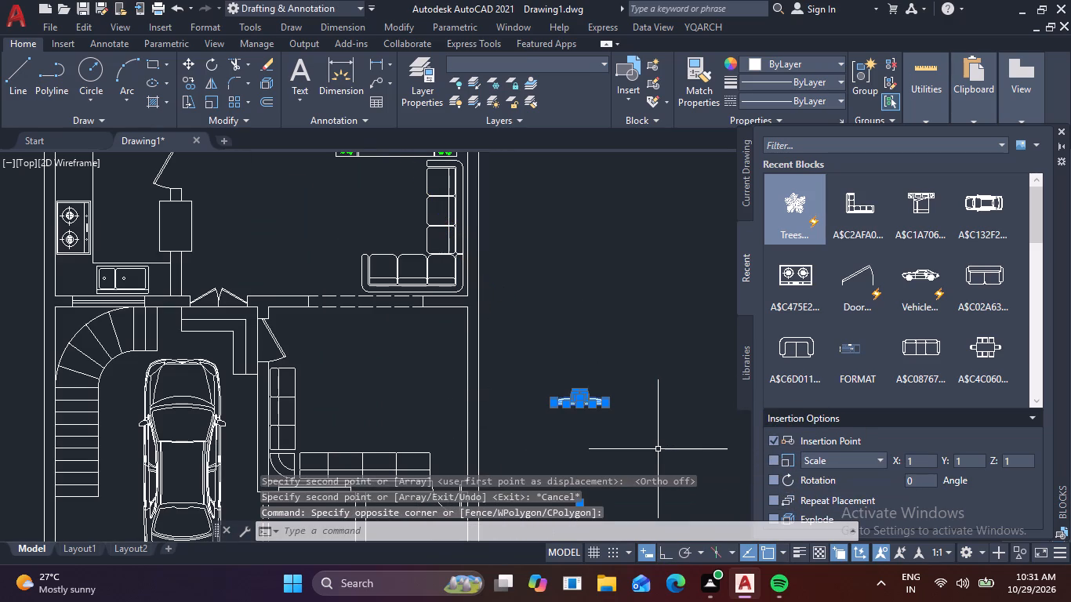
key("r")
key("o")
key("space")
left_click(615, 408)
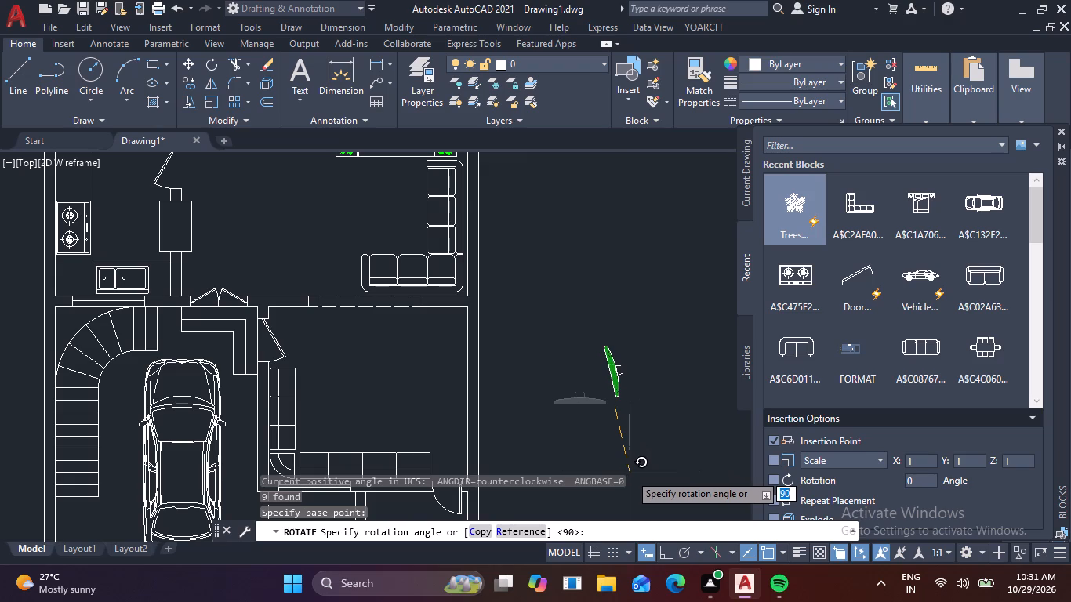
key("F8")
left_click(614, 484)
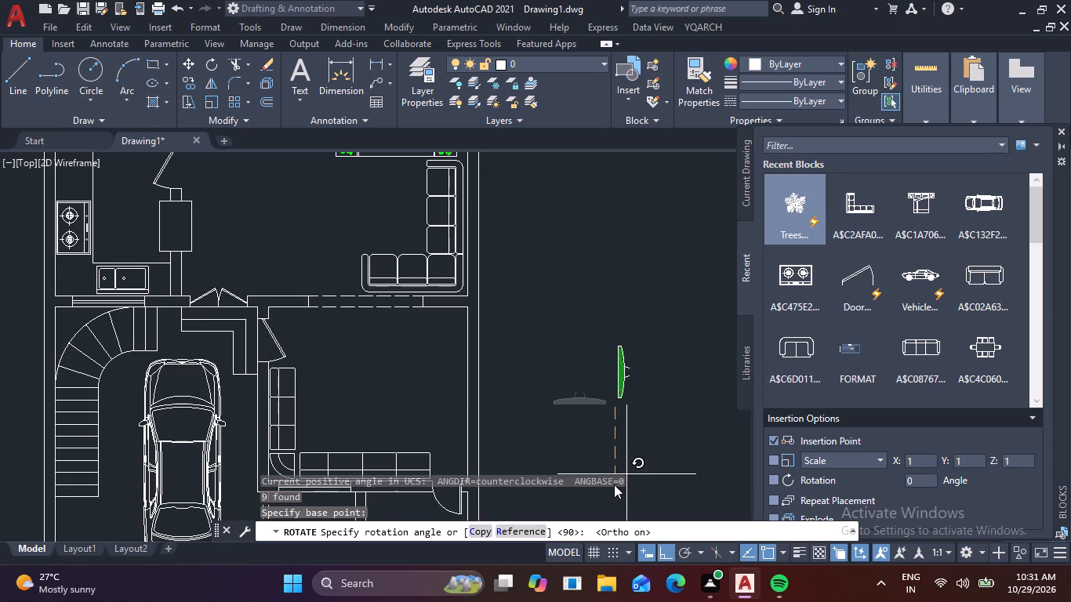
left_click(634, 464)
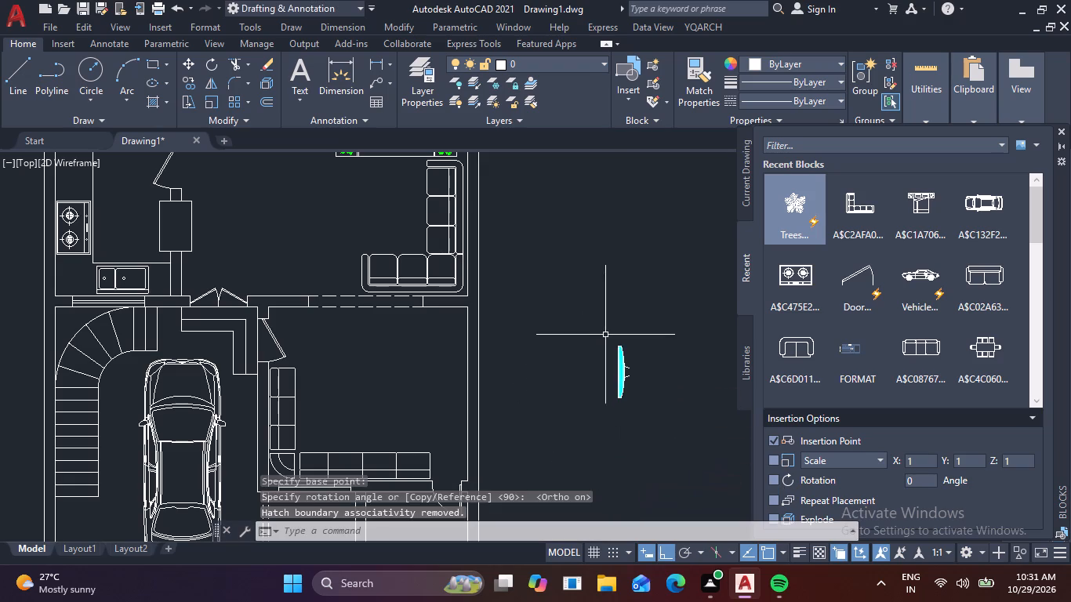
Copy the rotated TV from outside the house onto the right wall of the front sofa room, mount touching the wall.
left_click(607, 330)
left_click(699, 457)
key("c")
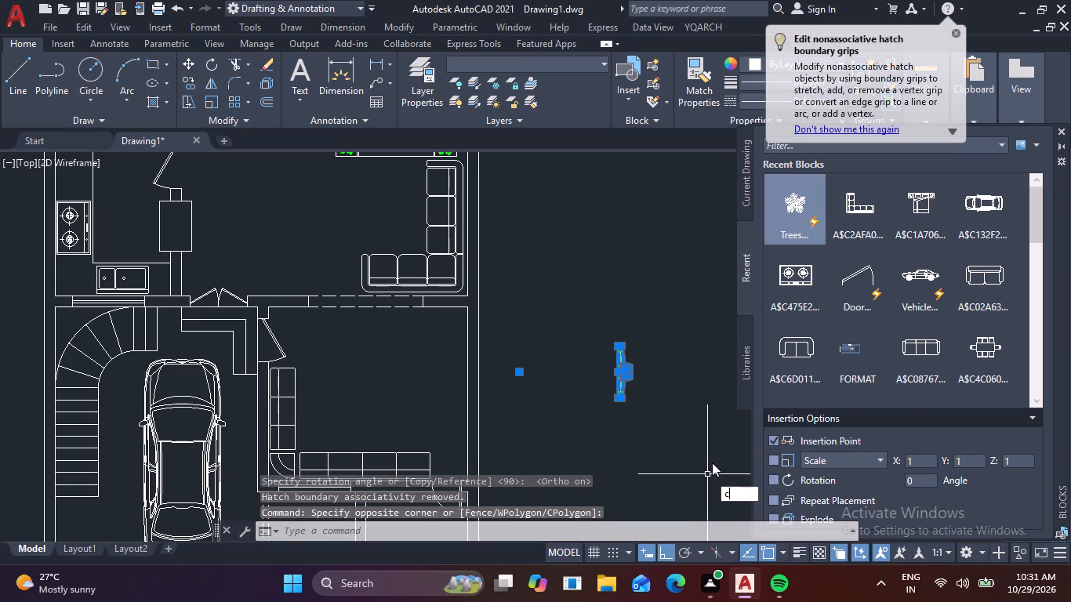
key("o")
key("space")
scroll(662, 383, "up", 3)
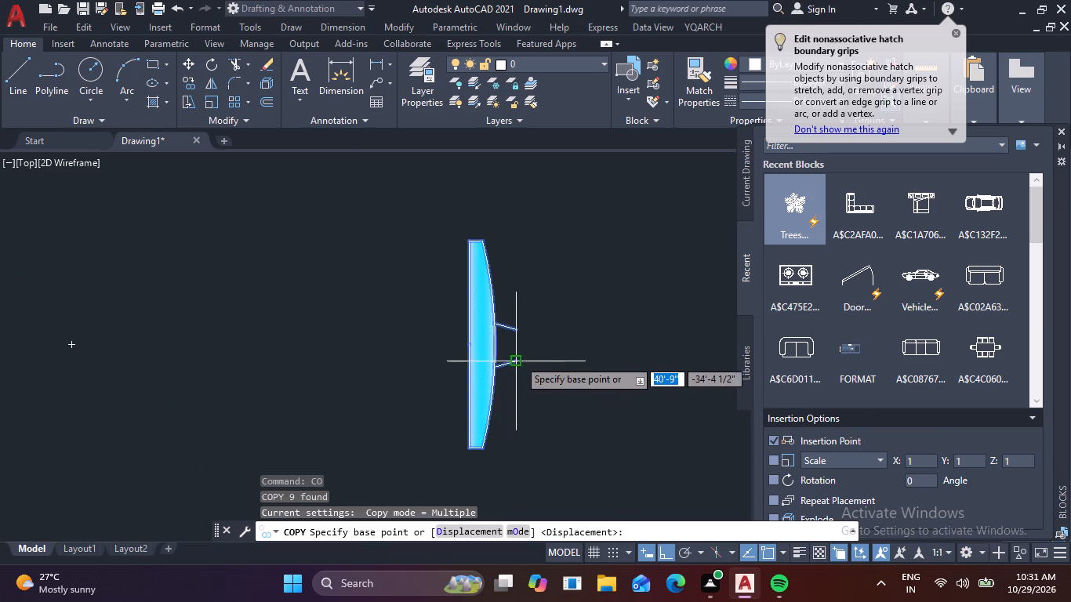
left_click(518, 359)
key("F8")
scroll(475, 439, "down", 2)
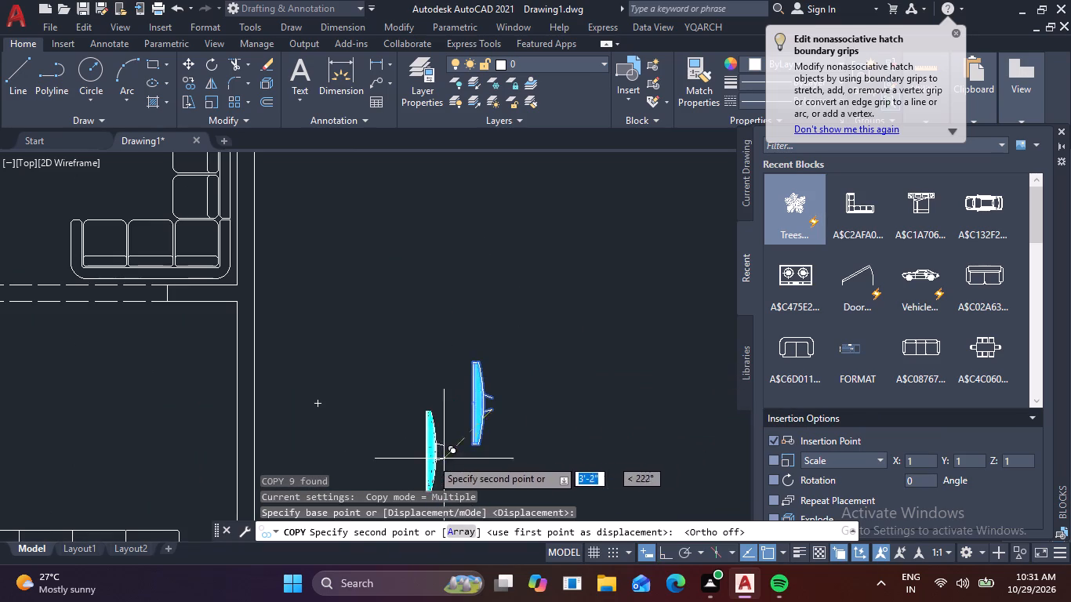
middle_click_drag(369, 443, 477, 368)
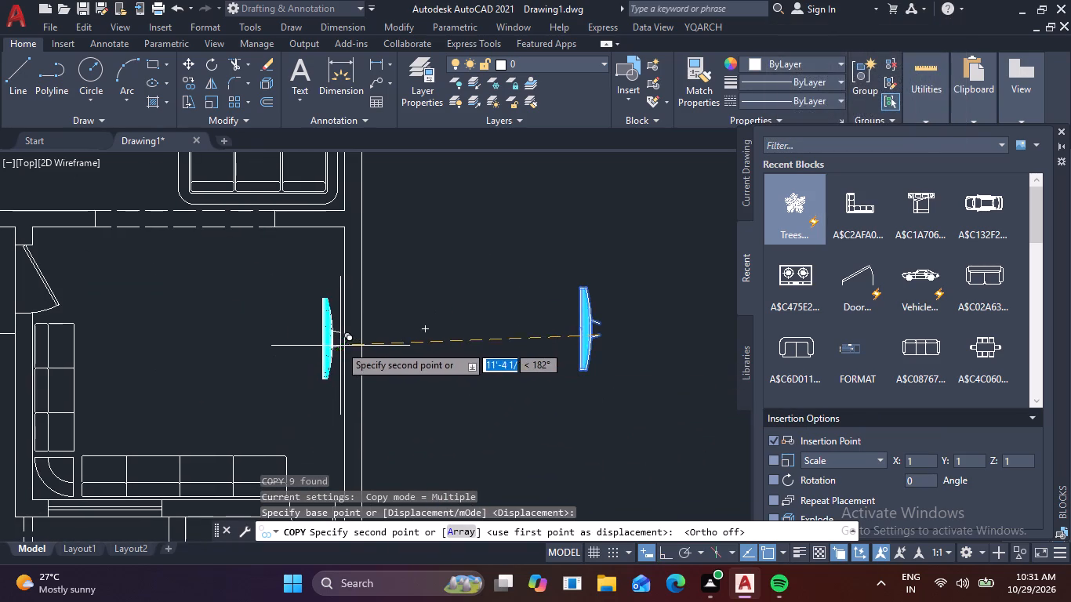
scroll(339, 344, "up", 1)
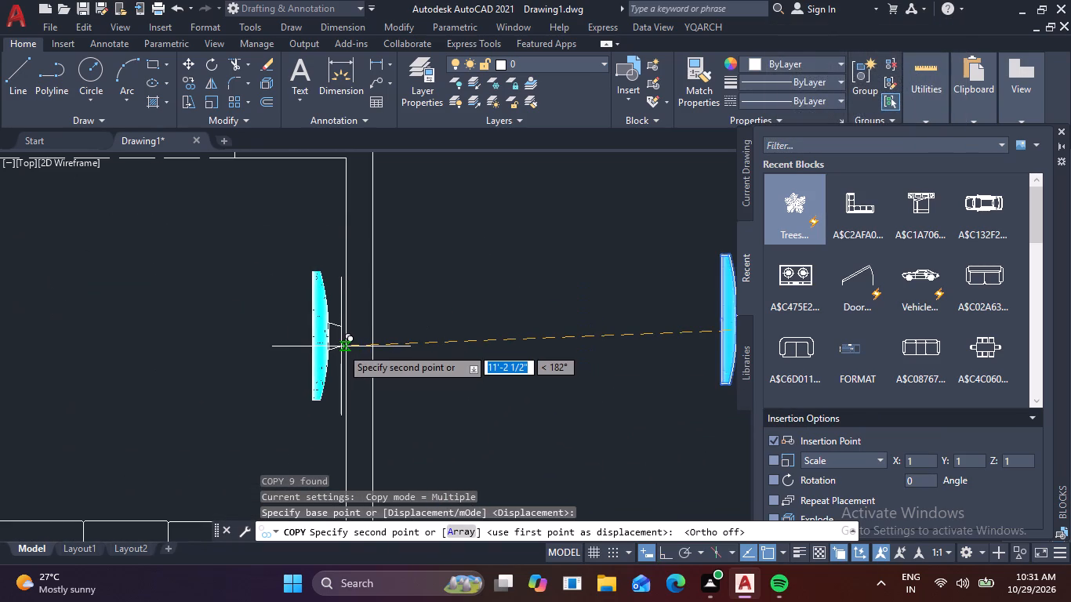
left_click(342, 347)
key("Escape")
Delete the rotated TV left in the empty space outside the house.
scroll(489, 439, "down", 1)
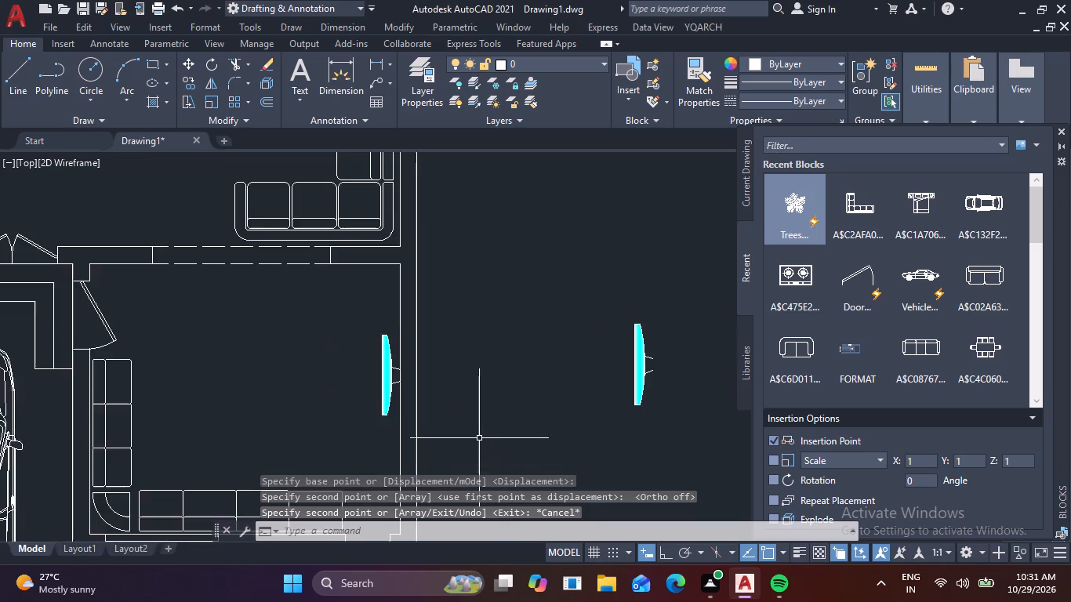
middle_click_drag(448, 420, 379, 395)
left_click(542, 264)
left_click(623, 415)
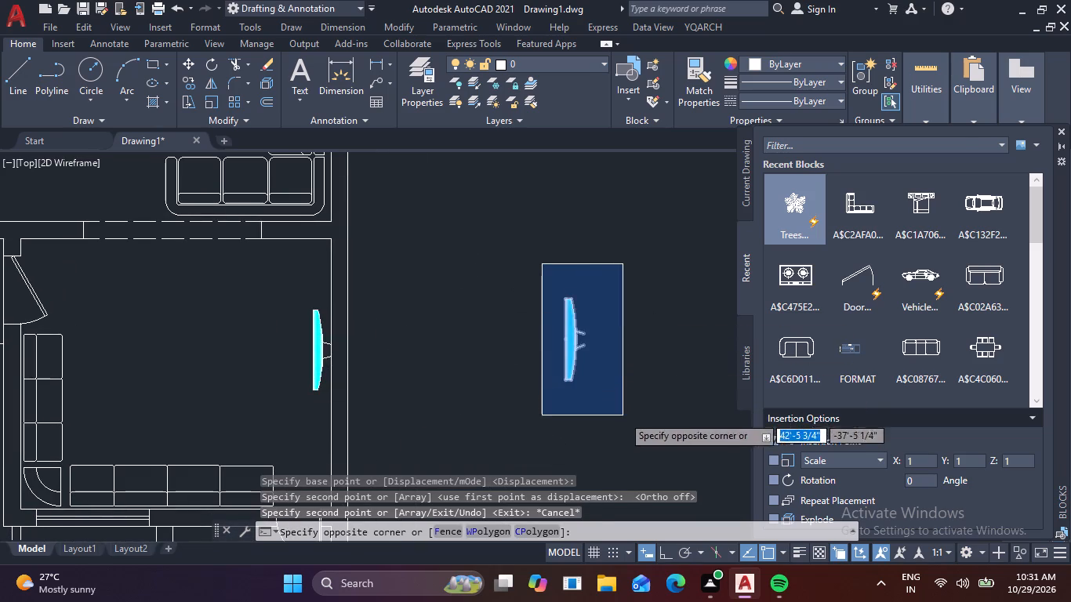
key("Delete")
Copy the front room's wall TV with its mount lines straight up to the right bedroom's outer wall, opposite the wardrobe.
scroll(621, 415, "down", 2)
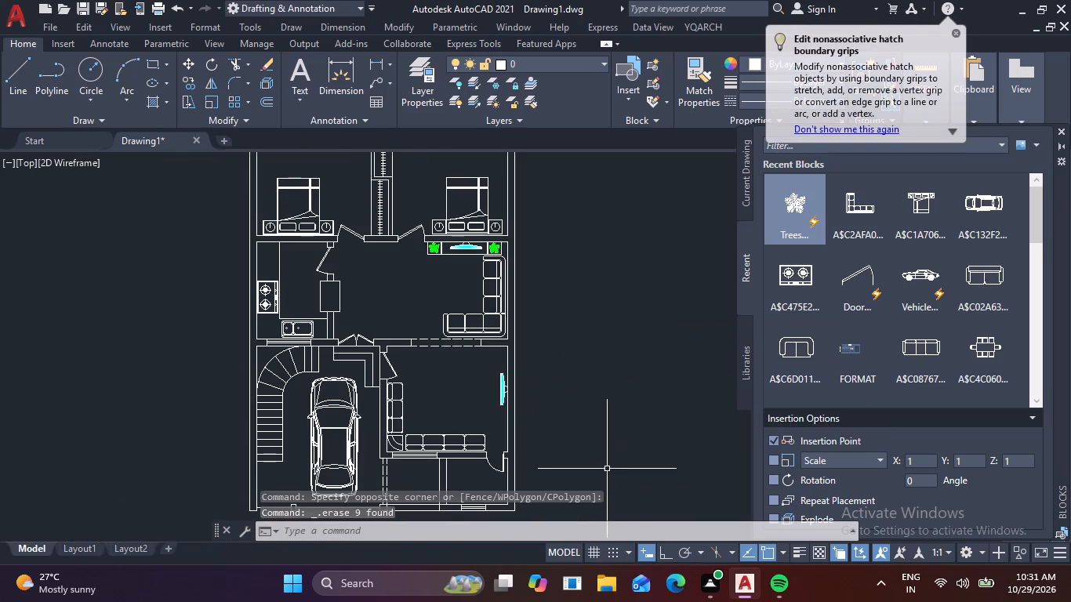
scroll(483, 182, "up", 2)
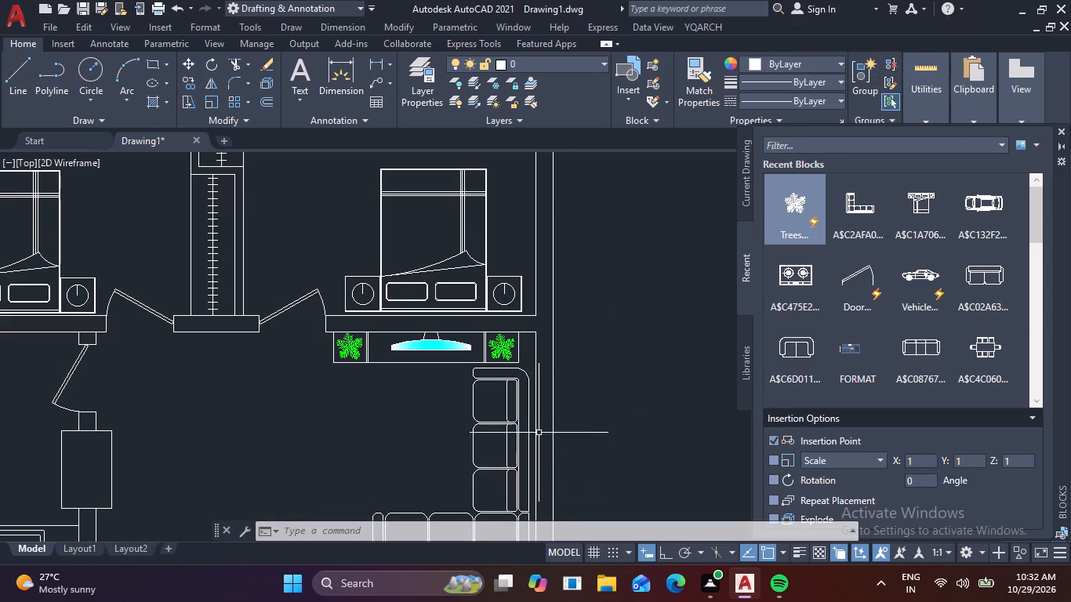
scroll(542, 428, "up", 2)
scroll(538, 427, "down", 3)
middle_click_drag(535, 445, 416, 267)
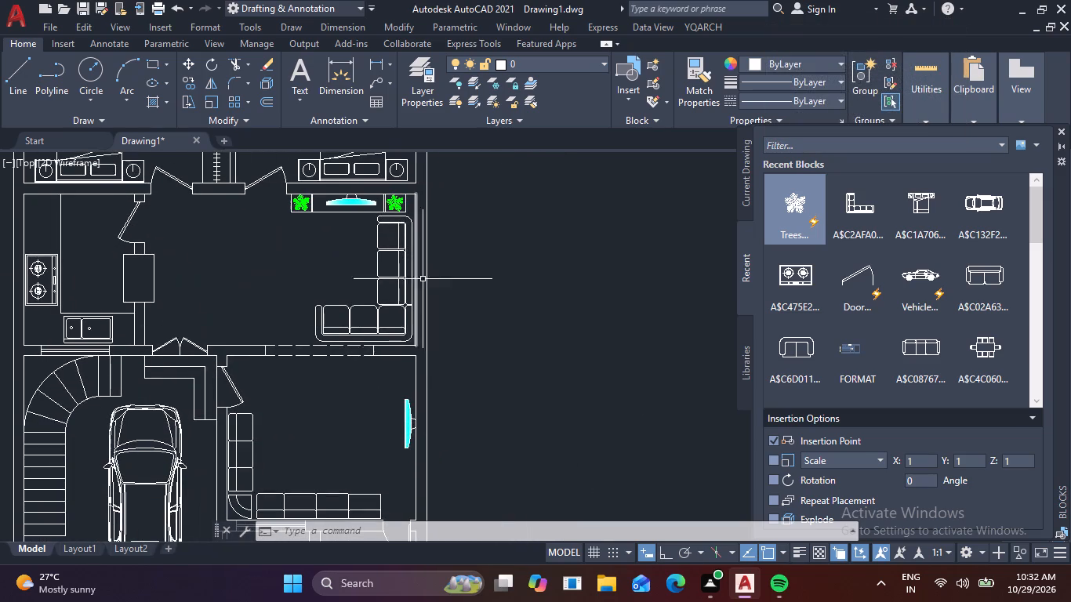
scroll(381, 403, "up", 2)
middle_click_drag(412, 409, 280, 325)
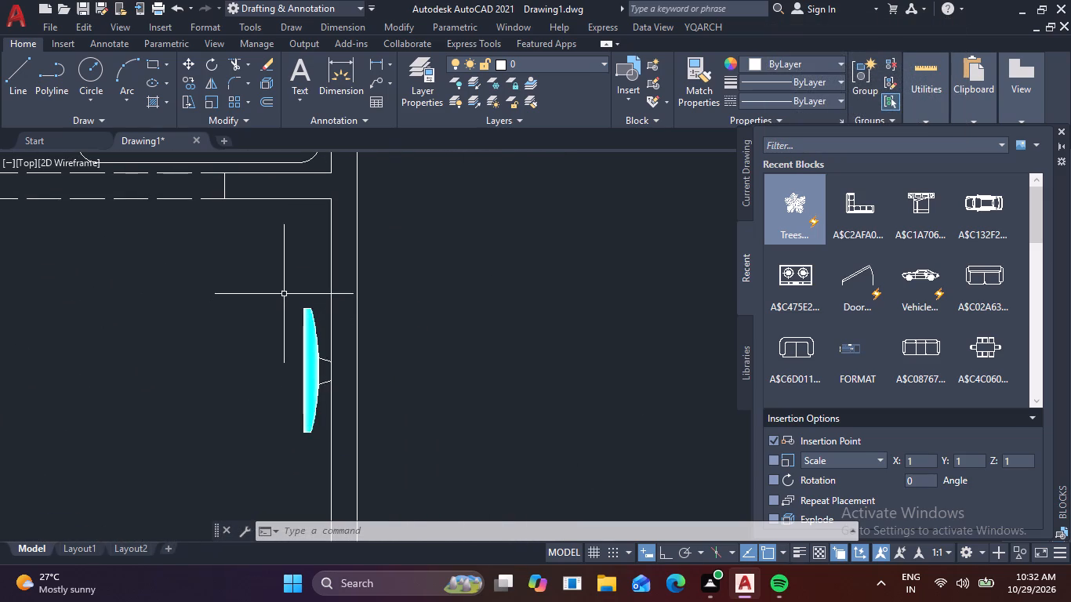
left_click(285, 293)
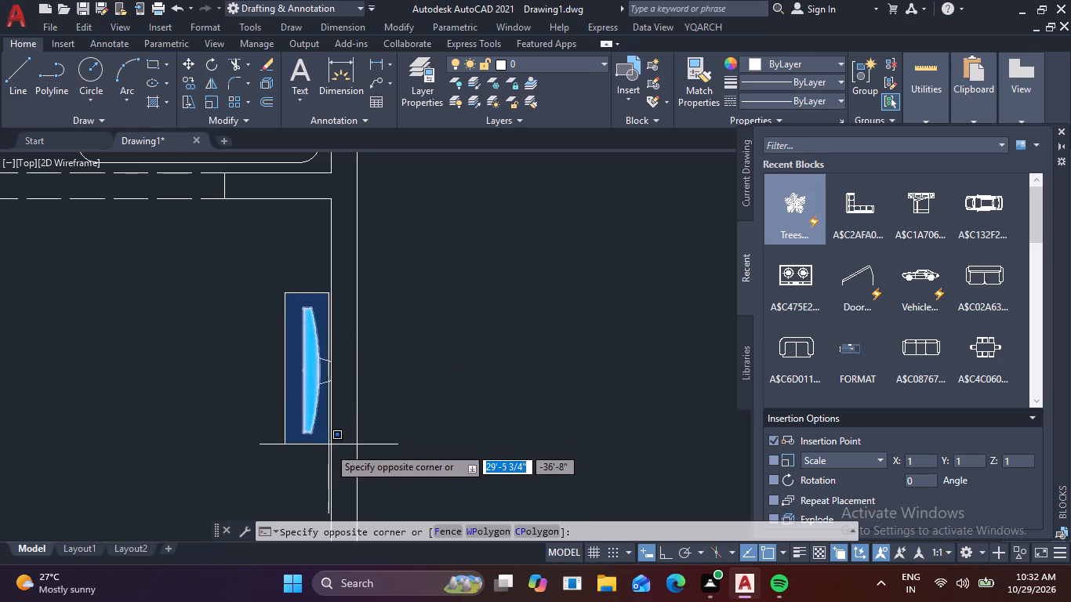
left_click(329, 448)
scroll(319, 390, "up", 2)
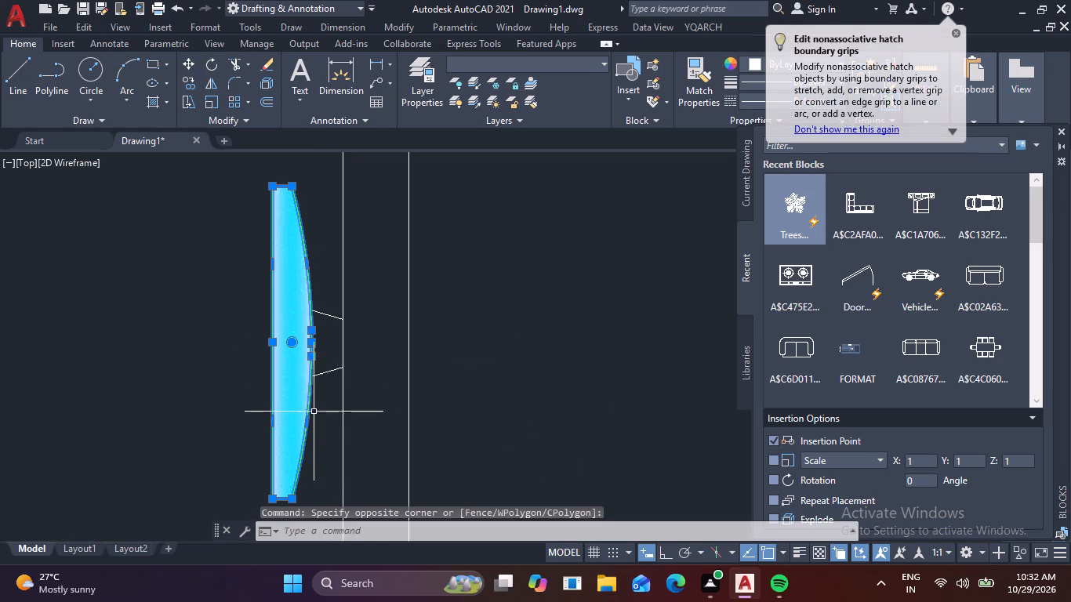
left_click(325, 389)
left_click(304, 303)
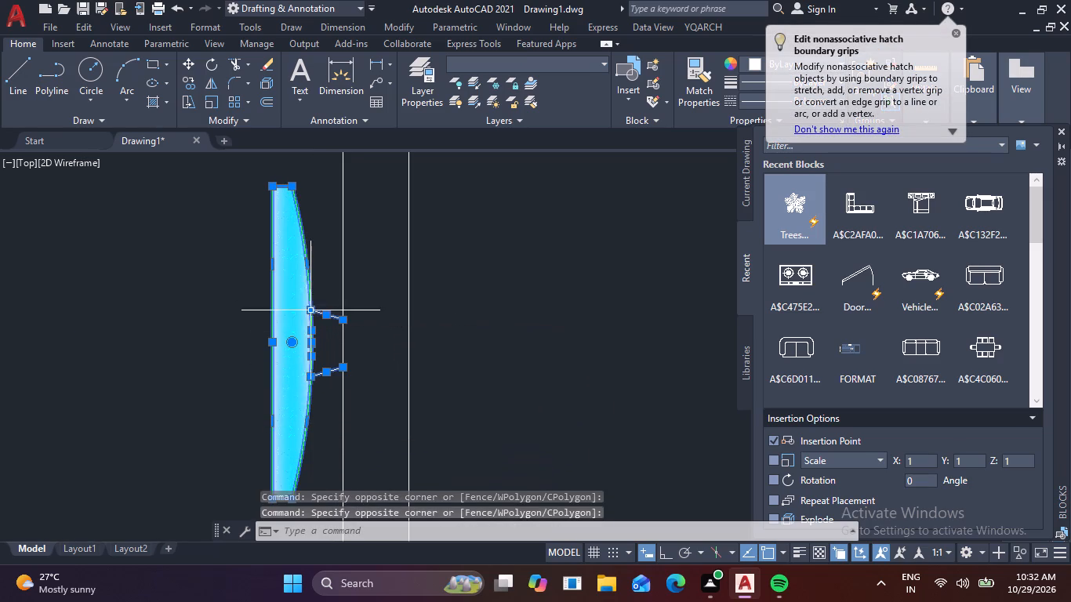
scroll(330, 370, "down", 2)
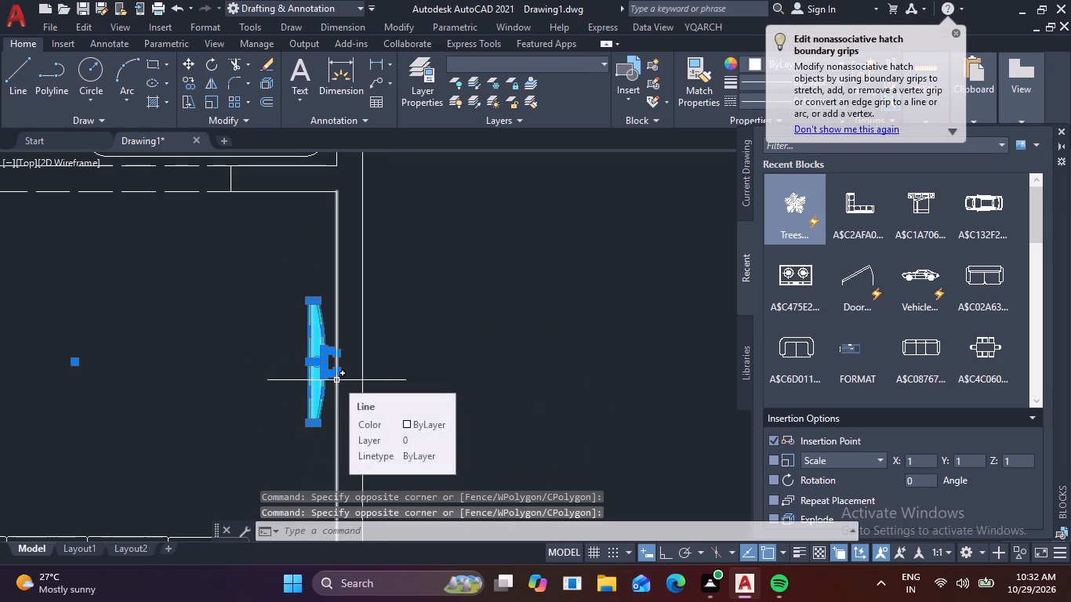
key("c")
type("o")
key("space")
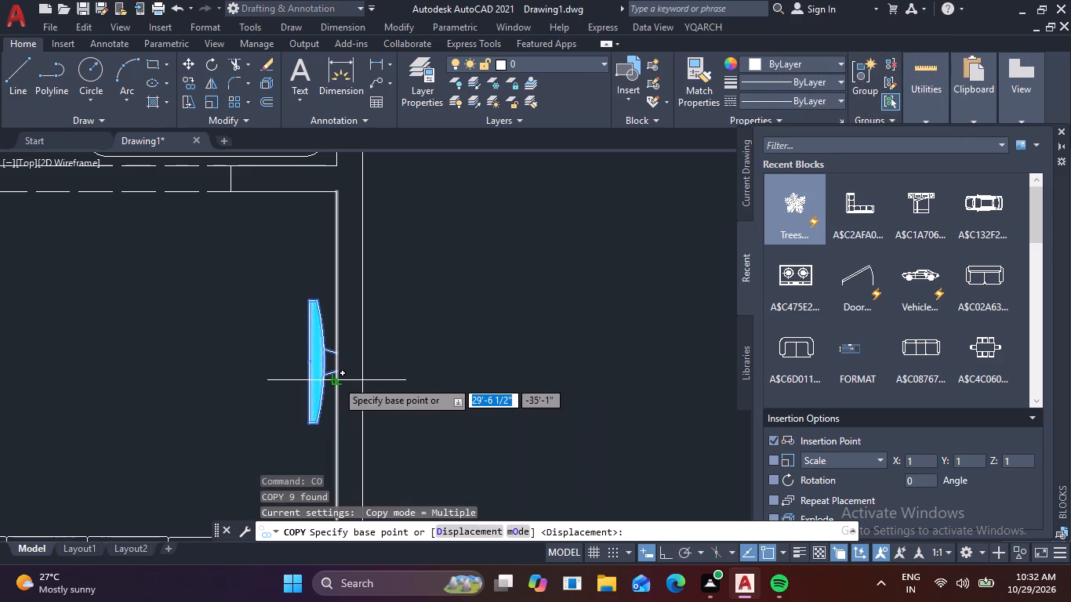
left_click(332, 358)
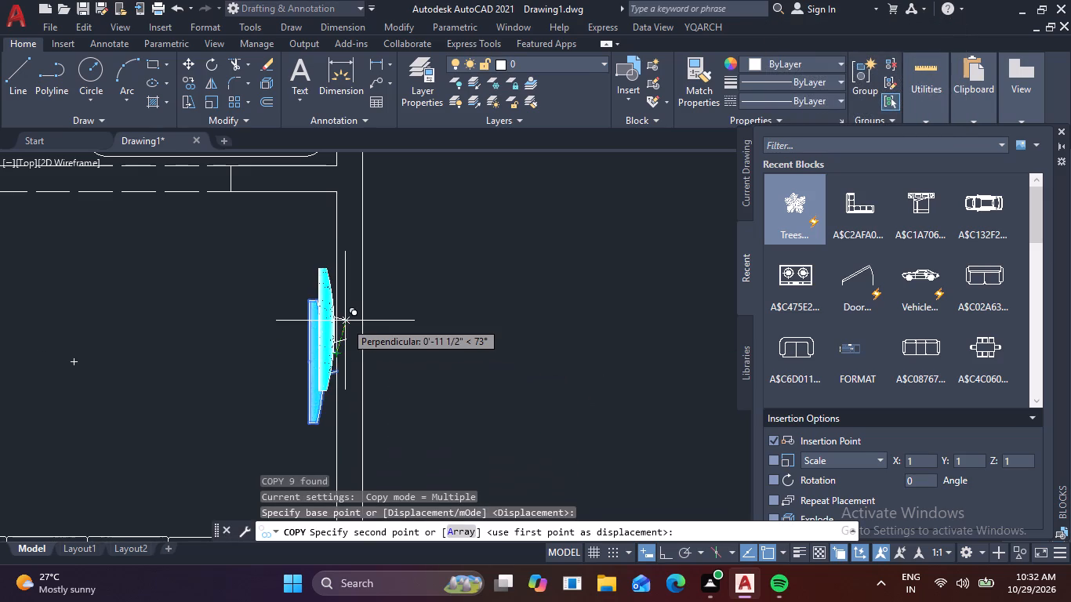
scroll(345, 335, "down", 2)
middle_click_drag(339, 366, 325, 510)
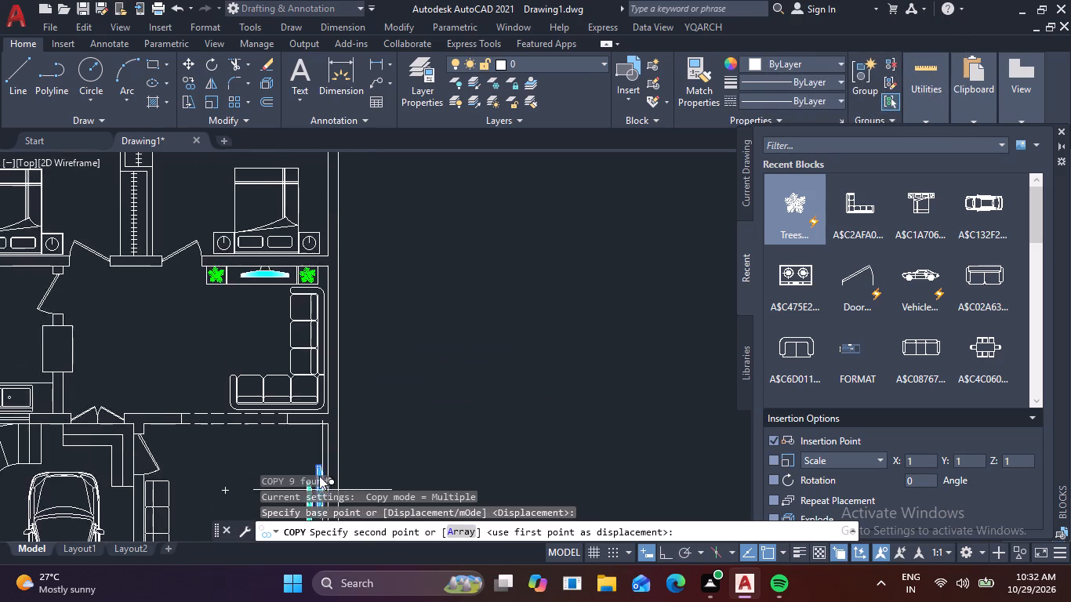
scroll(318, 473, "down", 2)
middle_click_drag(318, 478, 326, 547)
scroll(338, 316, "up", 3)
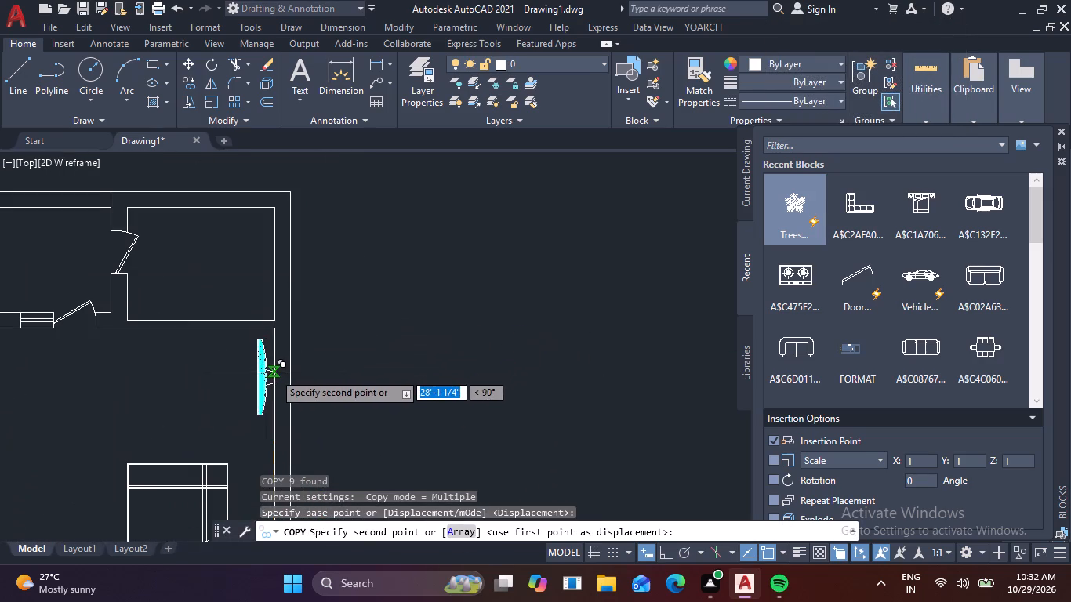
left_click(274, 372)
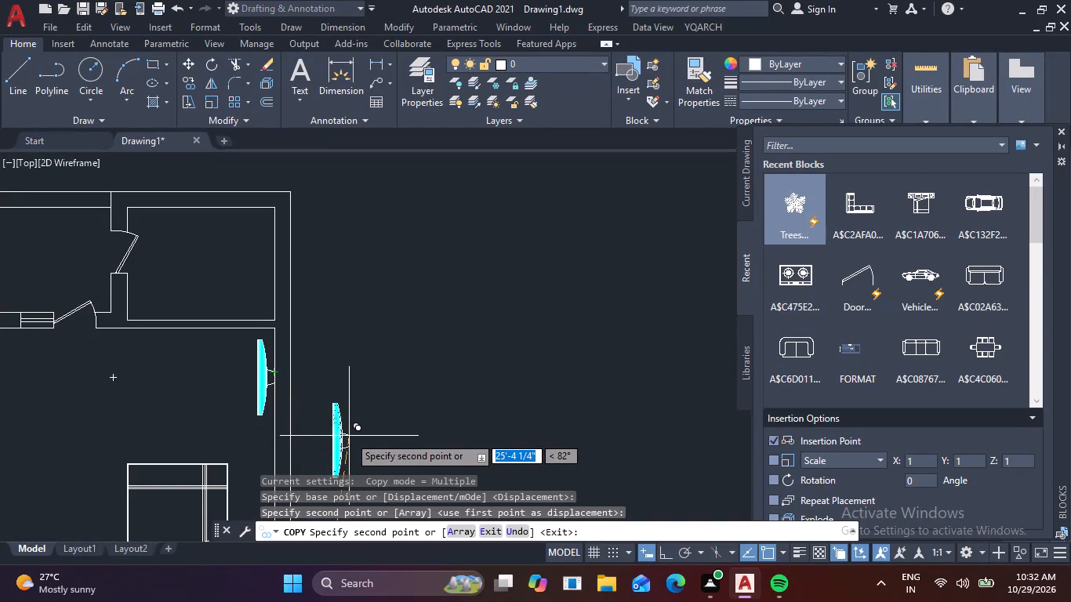
key("Escape")
Copy the living room TV with its mount lines to the left bedroom's upper wall, facing the bed.
scroll(321, 444, "down", 2)
middle_click_drag(322, 452, 309, 229)
scroll(252, 281, "up", 4)
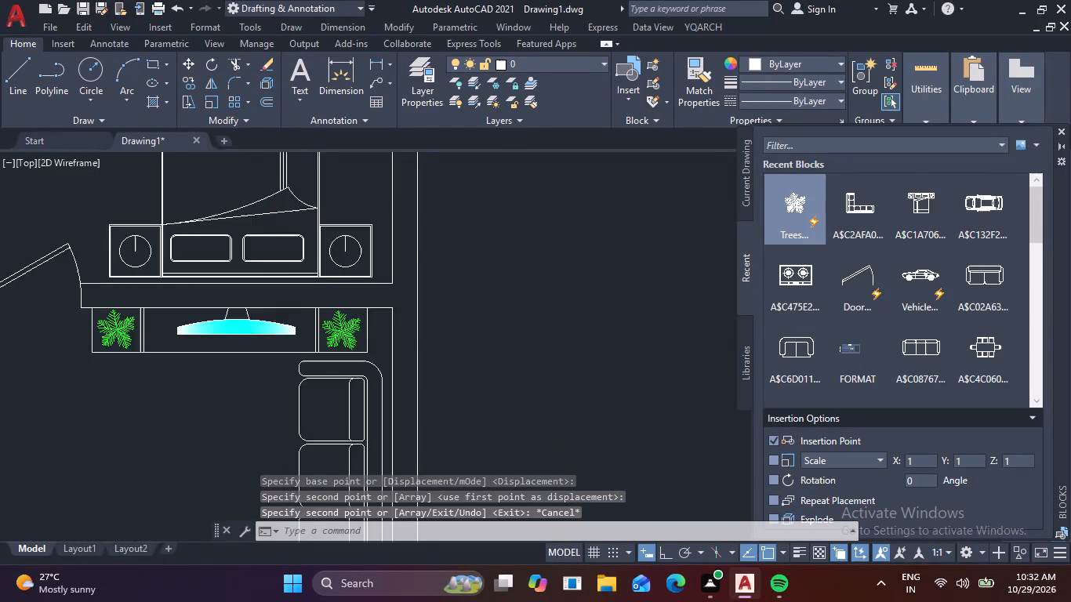
left_click(333, 381)
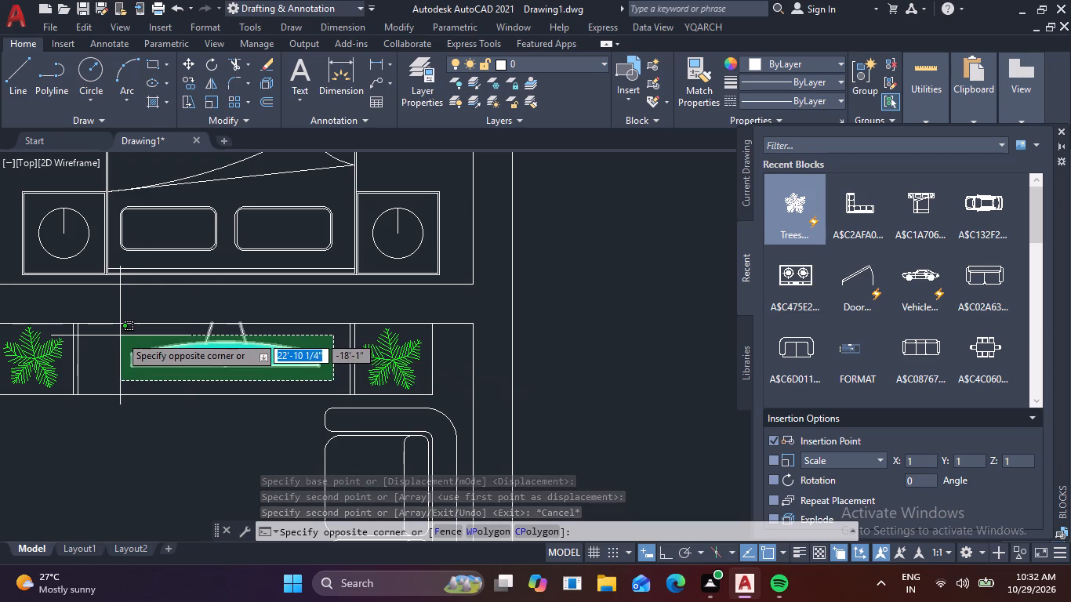
left_click(119, 335)
key("c")
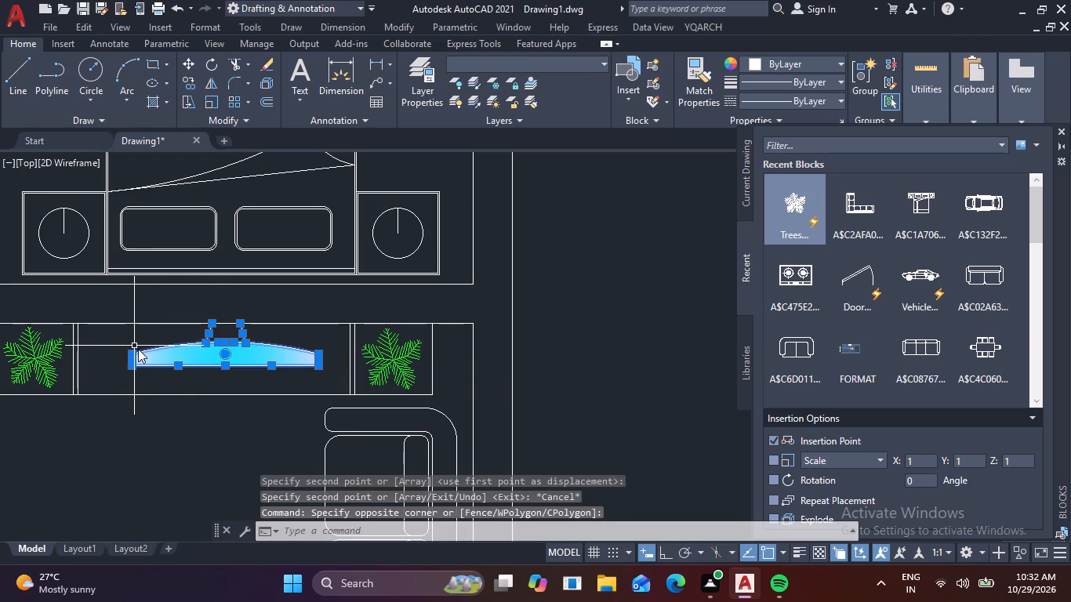
key("o")
key("space")
left_click(238, 321)
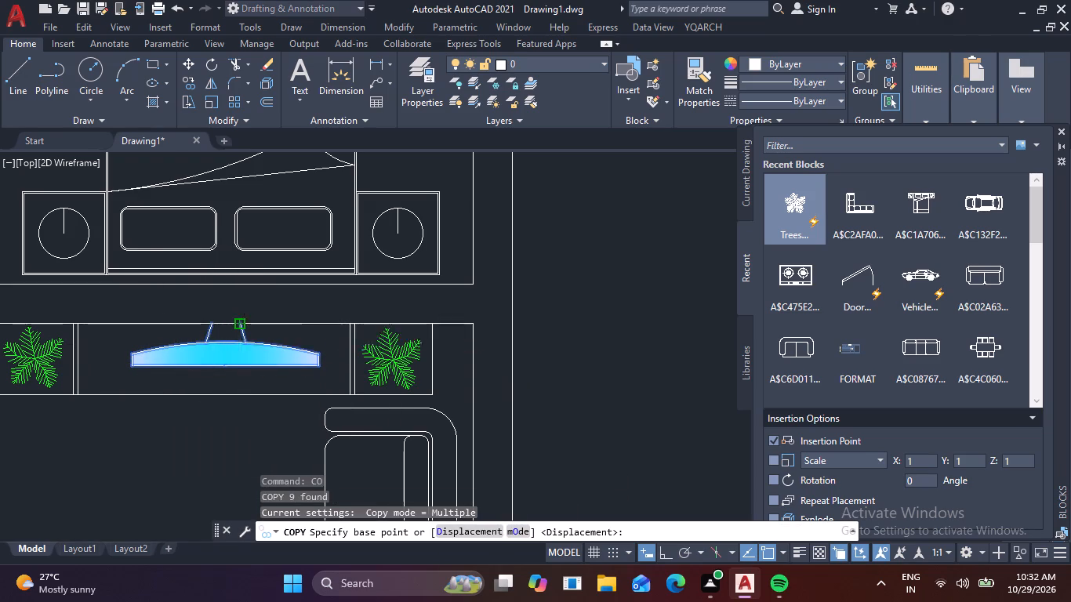
scroll(144, 318, "down", 3)
middle_click_drag(144, 319, 373, 494)
scroll(150, 322, "up", 2)
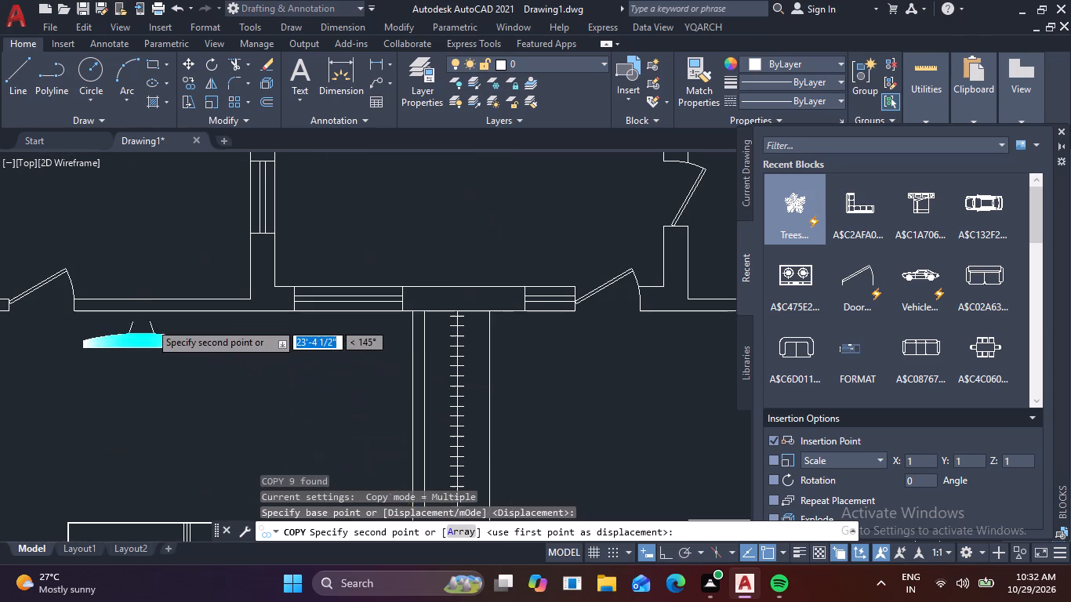
left_click(195, 314)
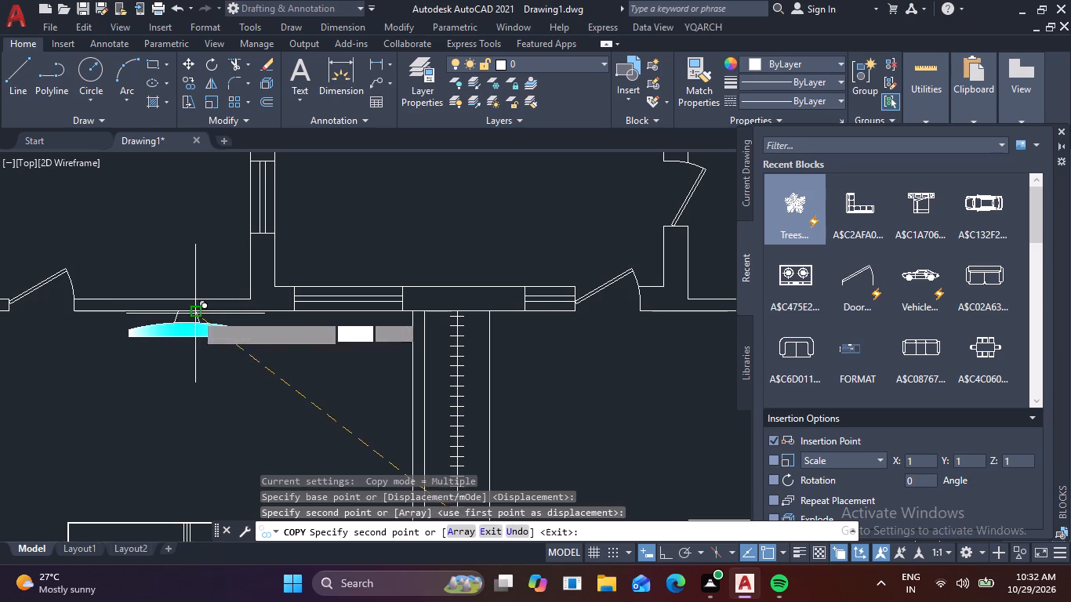
key("Escape")
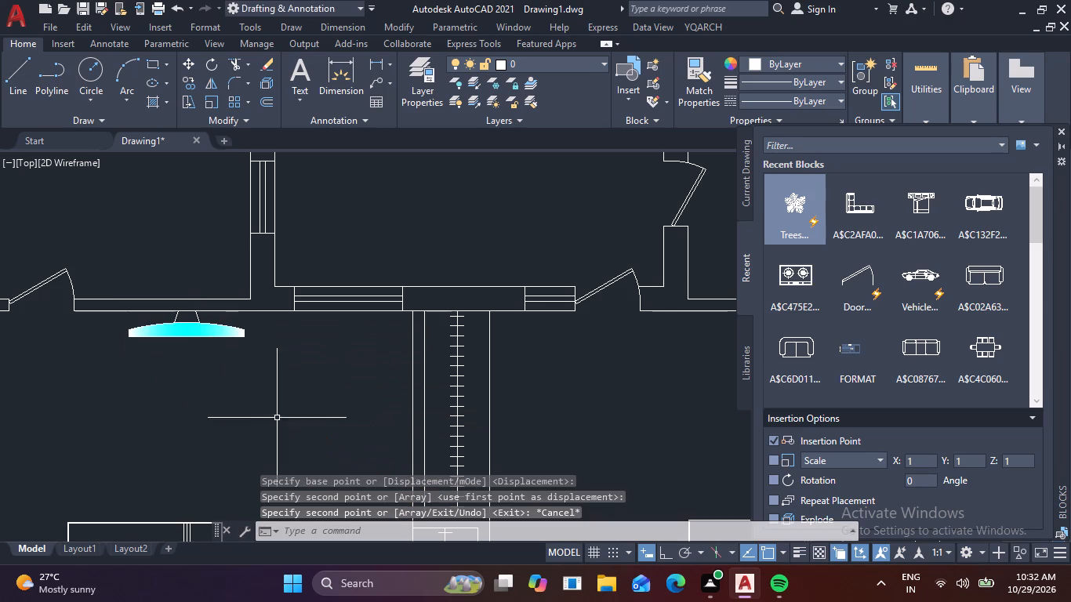
Copy the plant beside the living room TV to the left end of the upper wall in the central rear space between the small rooms.
scroll(277, 448, "down", 1)
scroll(383, 440, "down", 2)
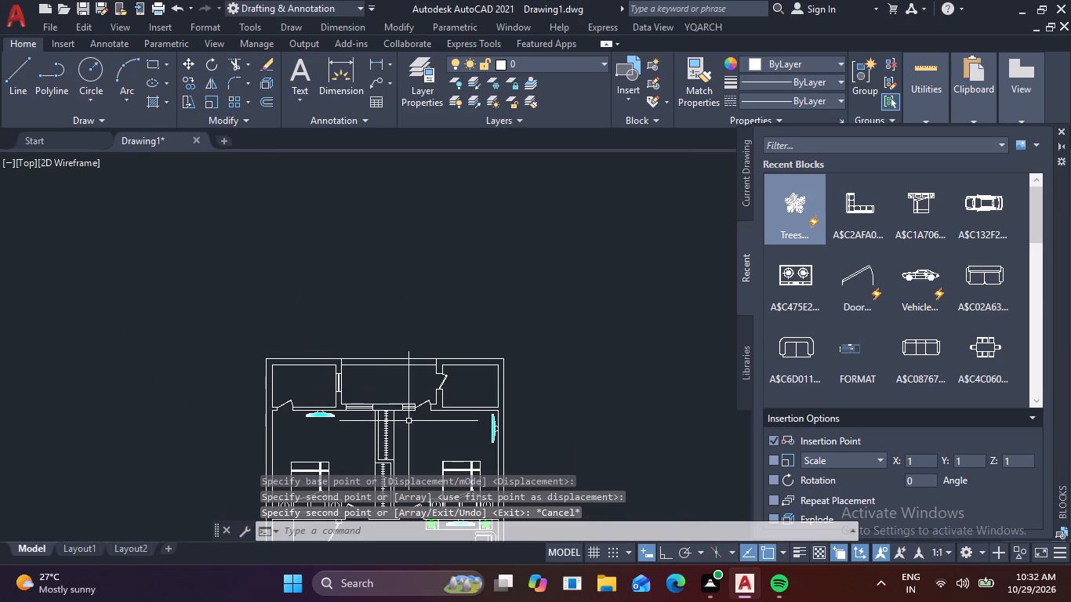
scroll(408, 421, "down", 1)
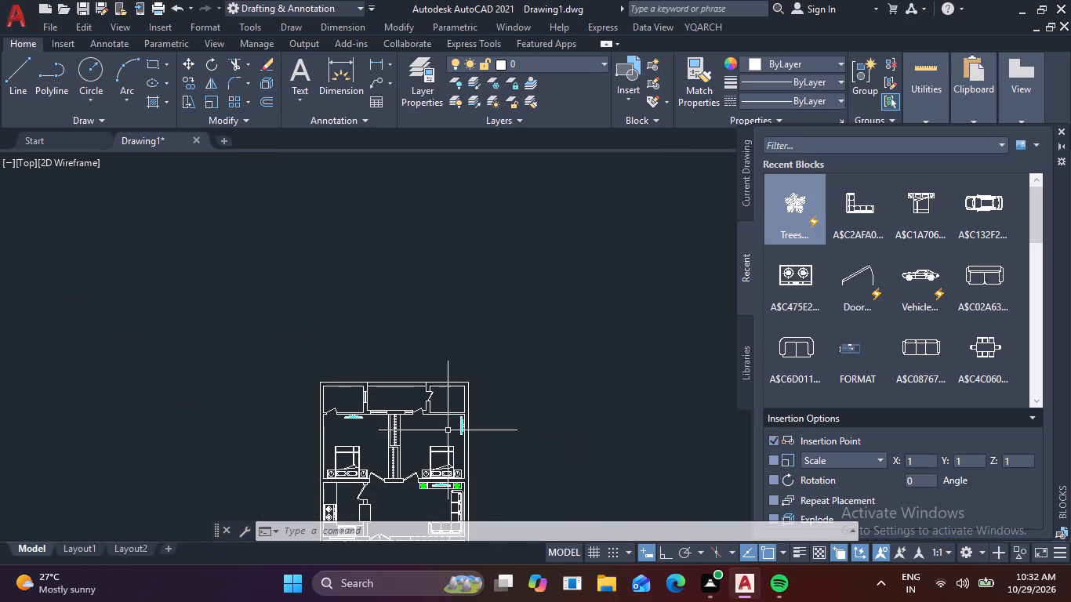
middle_click_drag(512, 457, 391, 271)
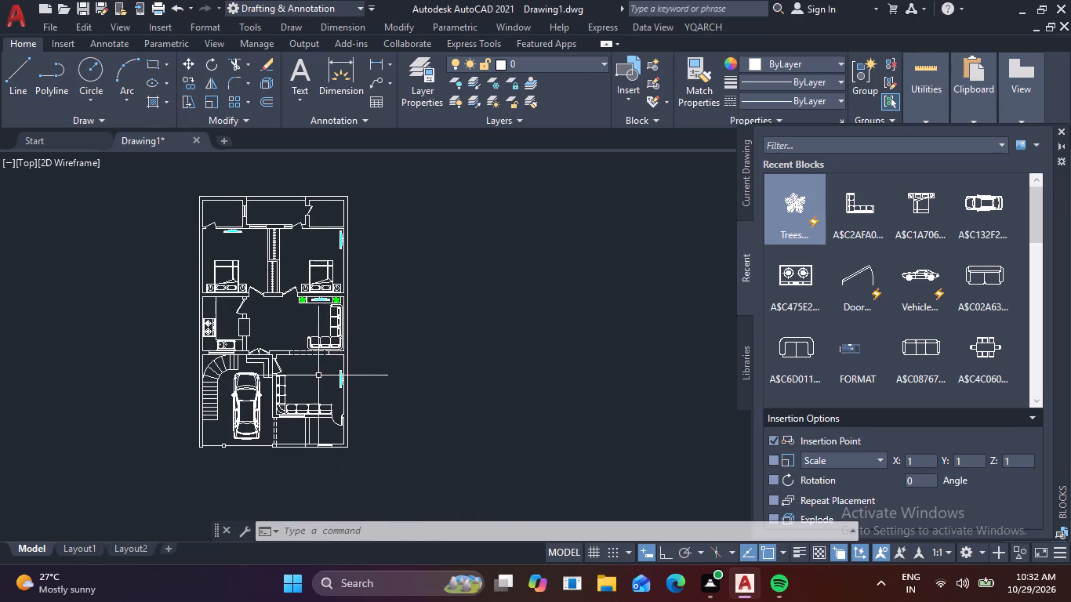
scroll(318, 375, "up", 1)
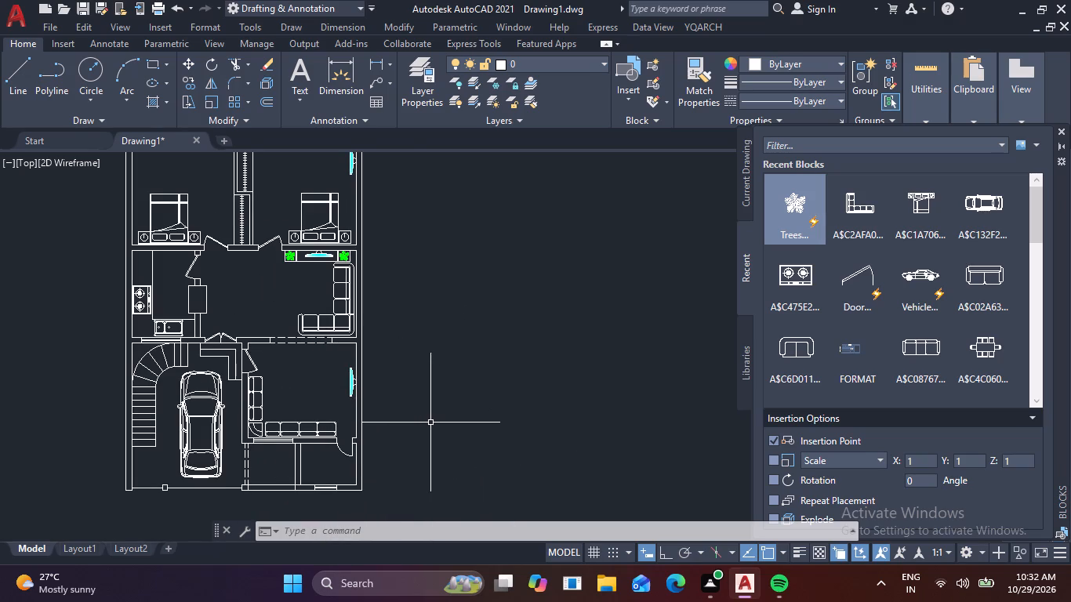
middle_click_drag(473, 373, 480, 431)
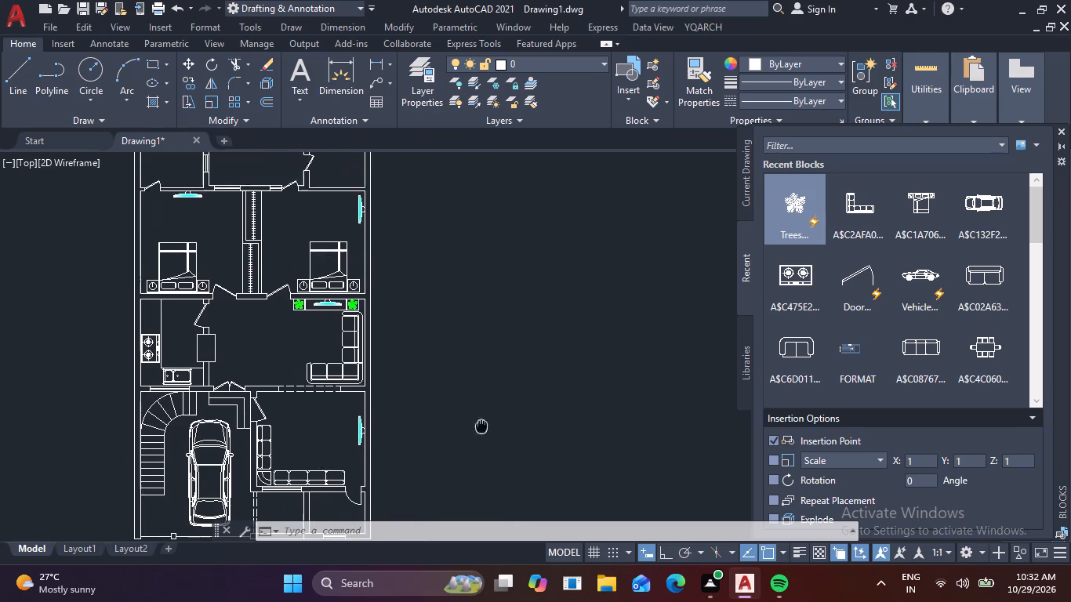
middle_click_drag(480, 431, 480, 501)
scroll(385, 393, "up", 2)
left_click(289, 375)
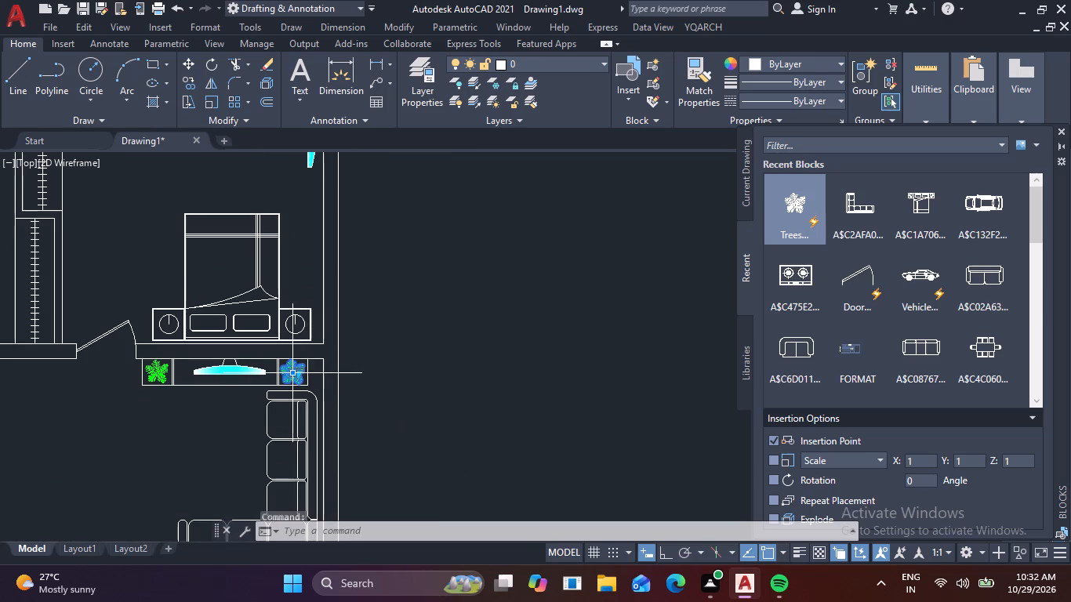
key("c")
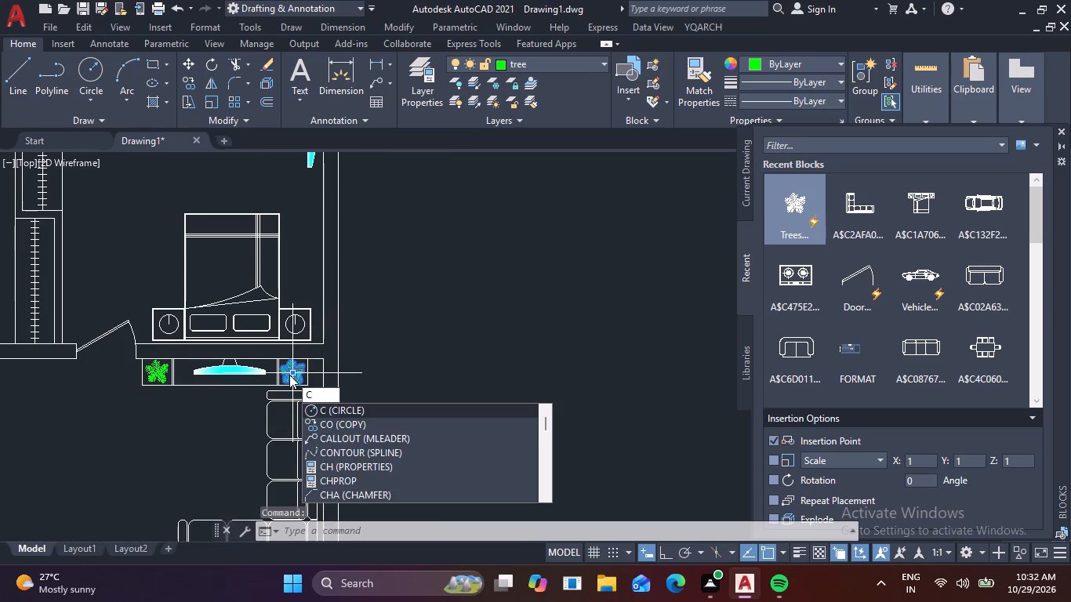
type("o")
key("space")
left_click(289, 376)
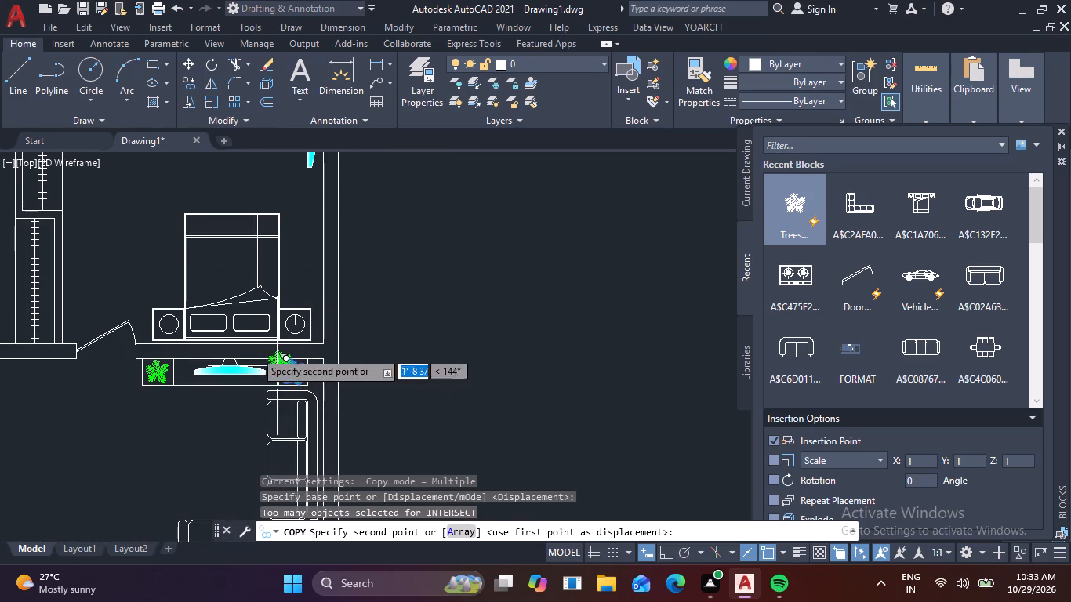
scroll(186, 310, "down", 2)
middle_click_drag(187, 317, 191, 426)
middle_click_drag(100, 367, 101, 369)
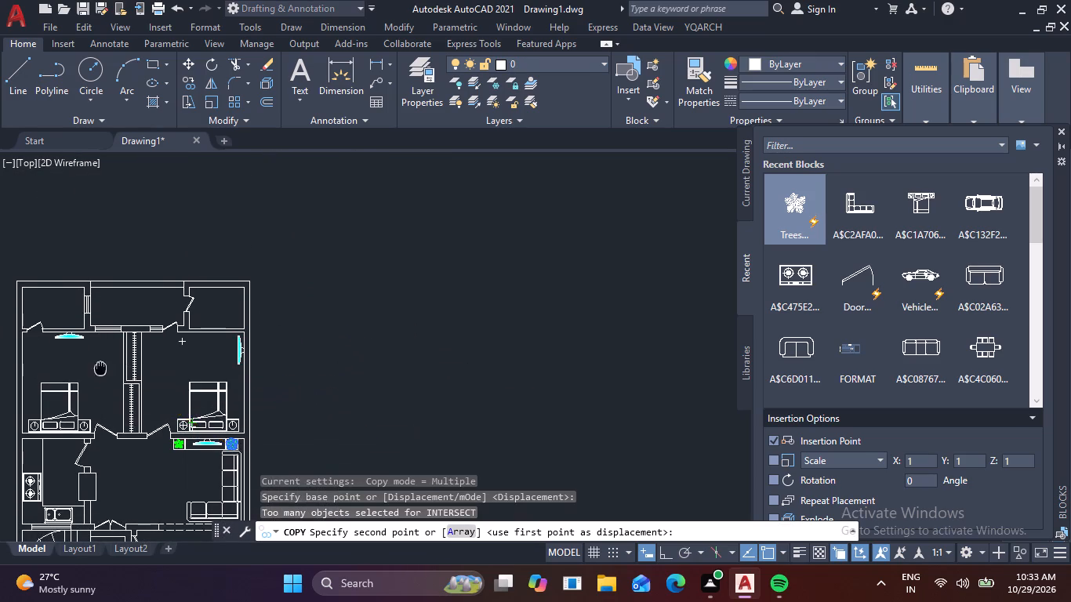
middle_click_drag(101, 369, 134, 428)
scroll(125, 356, "up", 5)
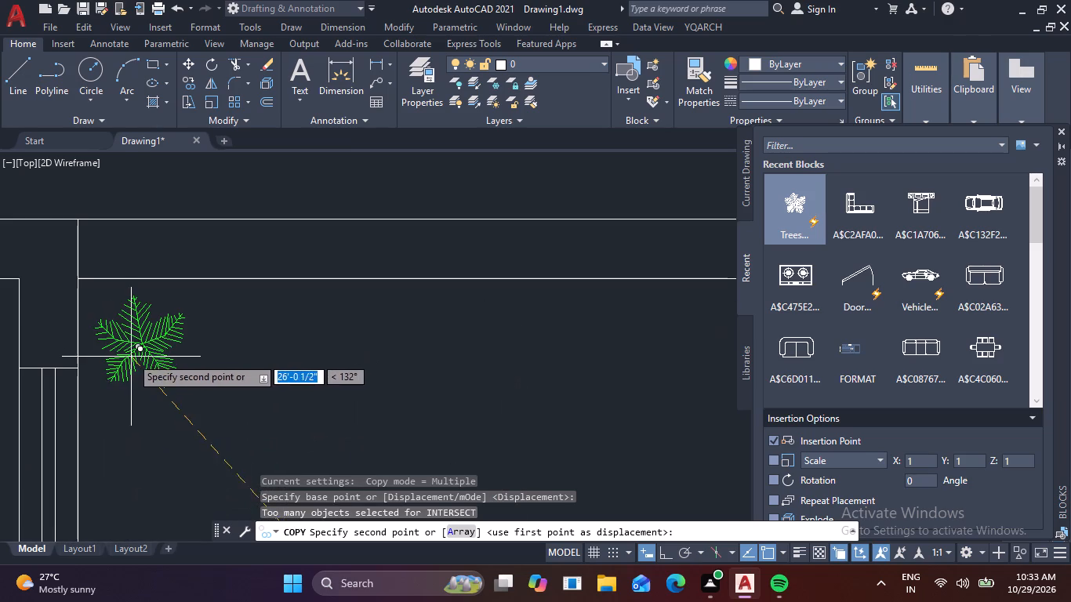
left_click(133, 350)
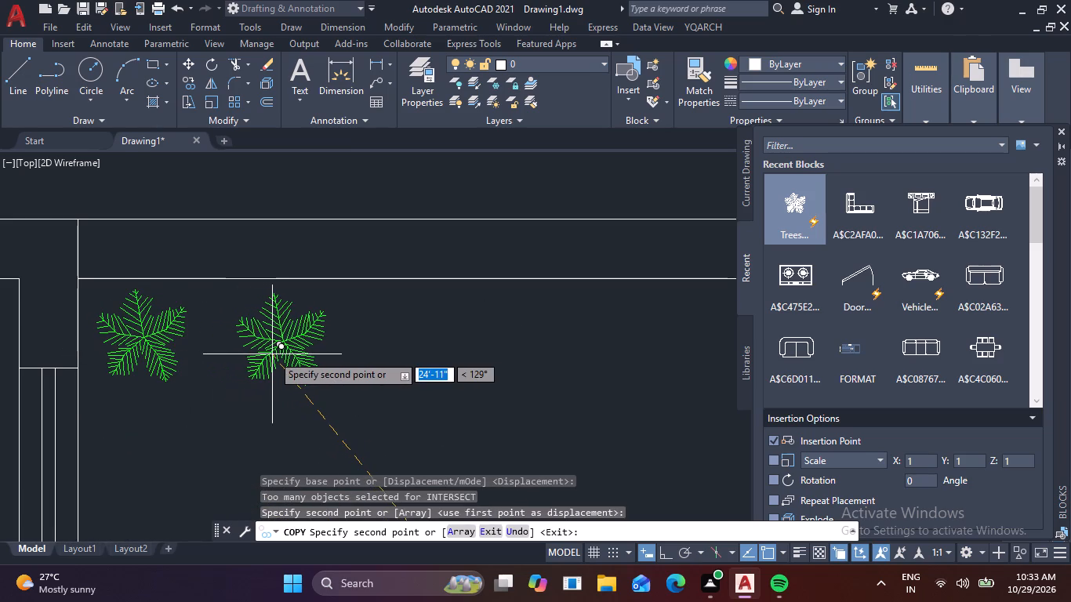
Place six more plant copies in an evenly spread row along the central rear space's upper wall, up to its right end.
left_click(273, 354)
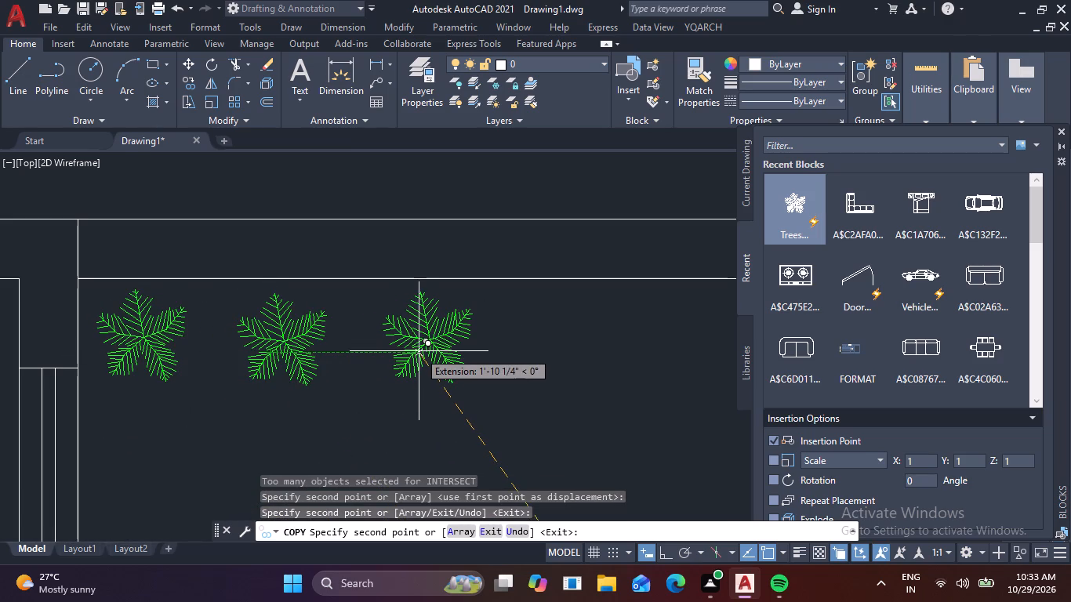
left_click(414, 354)
middle_click_drag(484, 357, 364, 386)
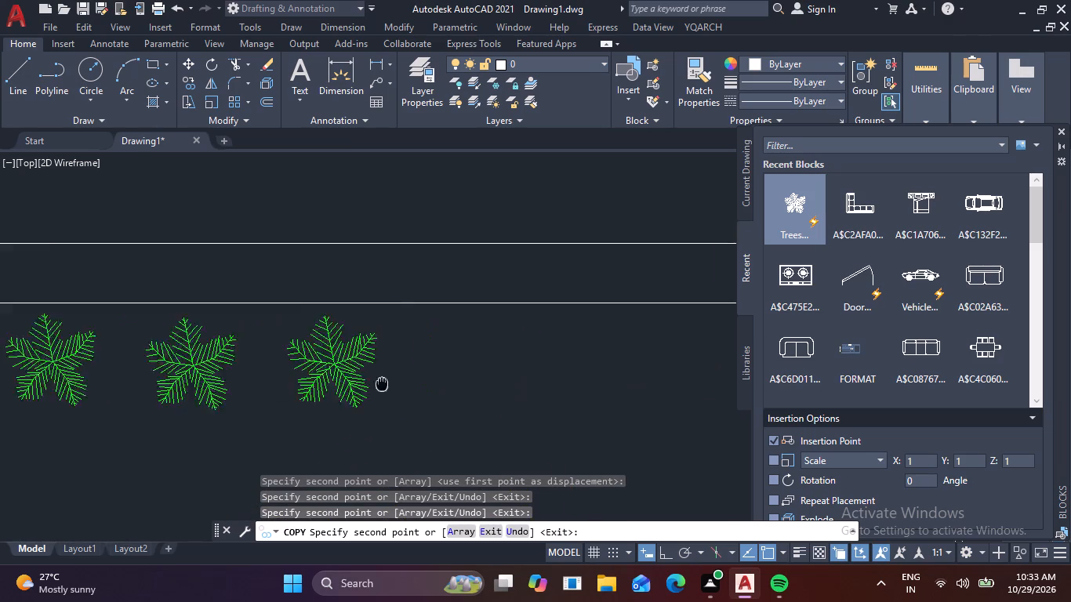
middle_click_drag(364, 386, 306, 392)
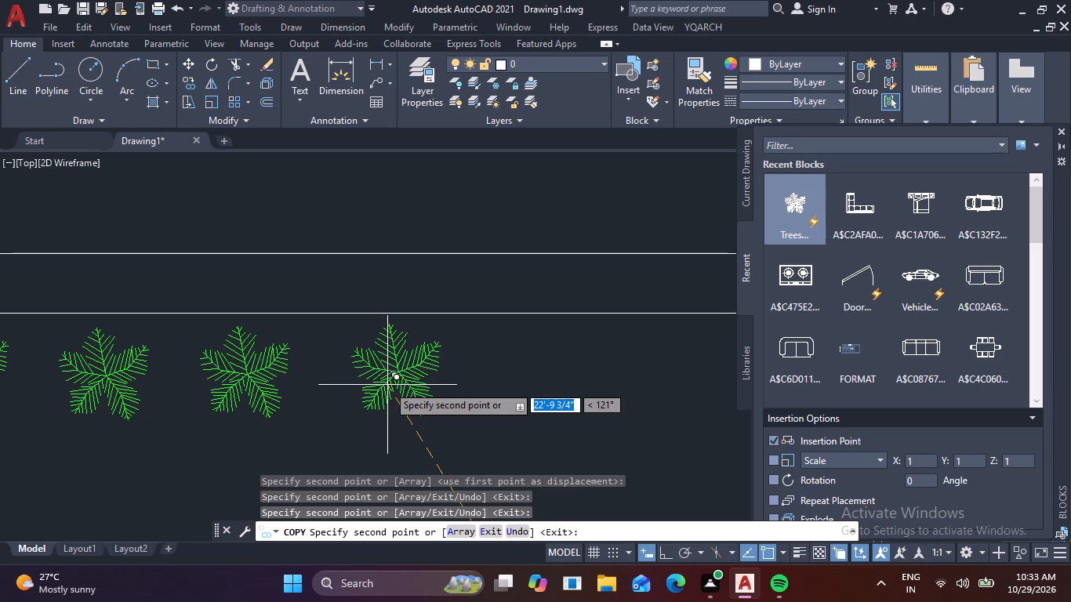
left_click(386, 386)
middle_click_drag(524, 393, 377, 414)
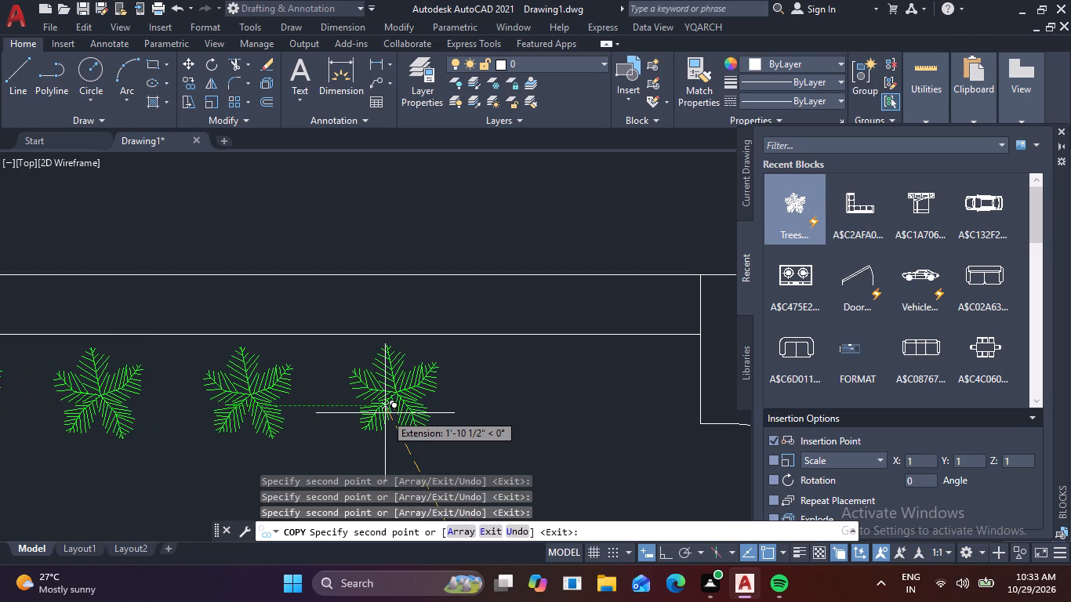
left_click(385, 413)
left_click(510, 409)
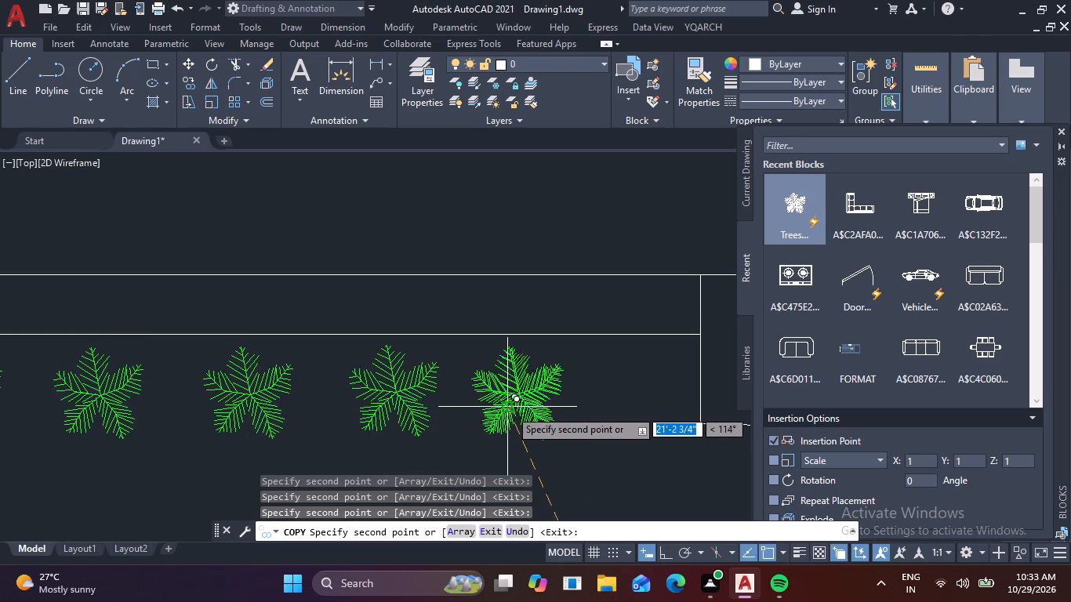
left_click(630, 408)
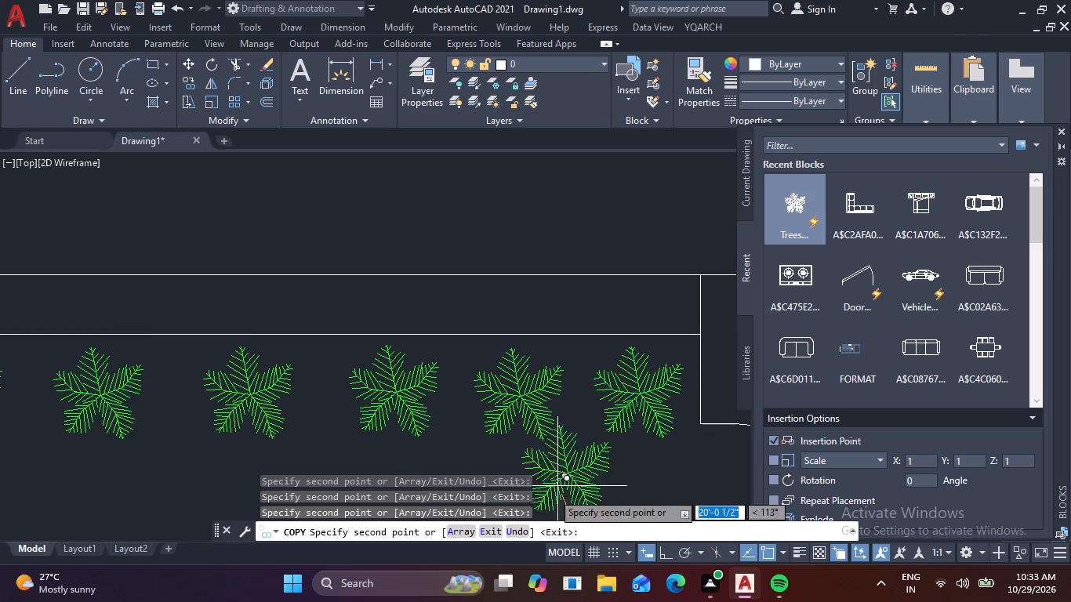
key("Escape")
Extend the wall lines between the bedrooms and the small rear rooms to the house's outer walls at both sides.
scroll(519, 545, "down", 3)
scroll(616, 471, "down", 2)
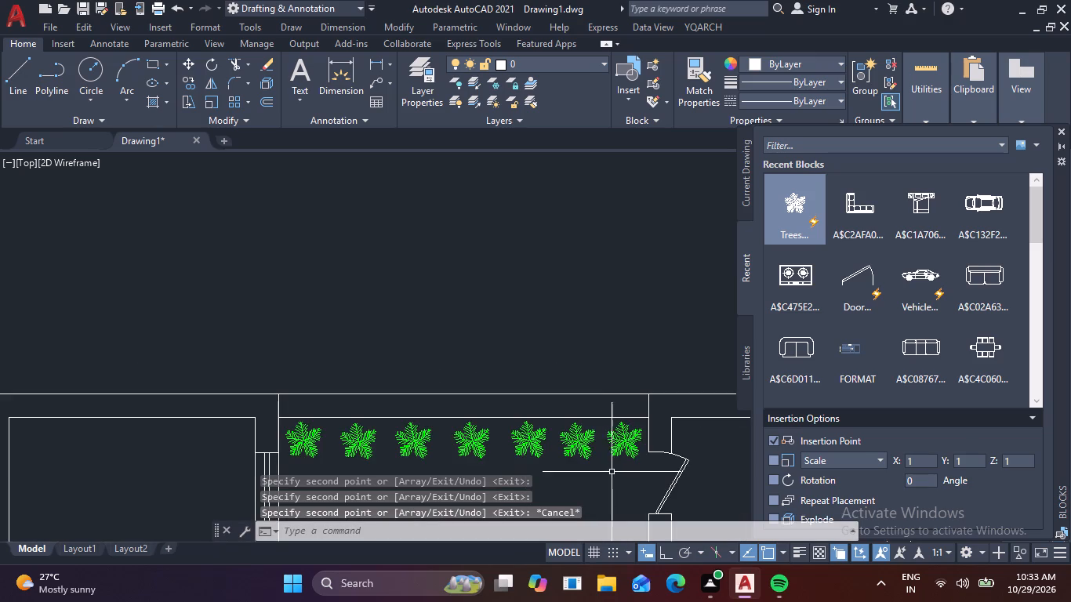
middle_click_drag(594, 484, 551, 348)
scroll(594, 484, "down", 1)
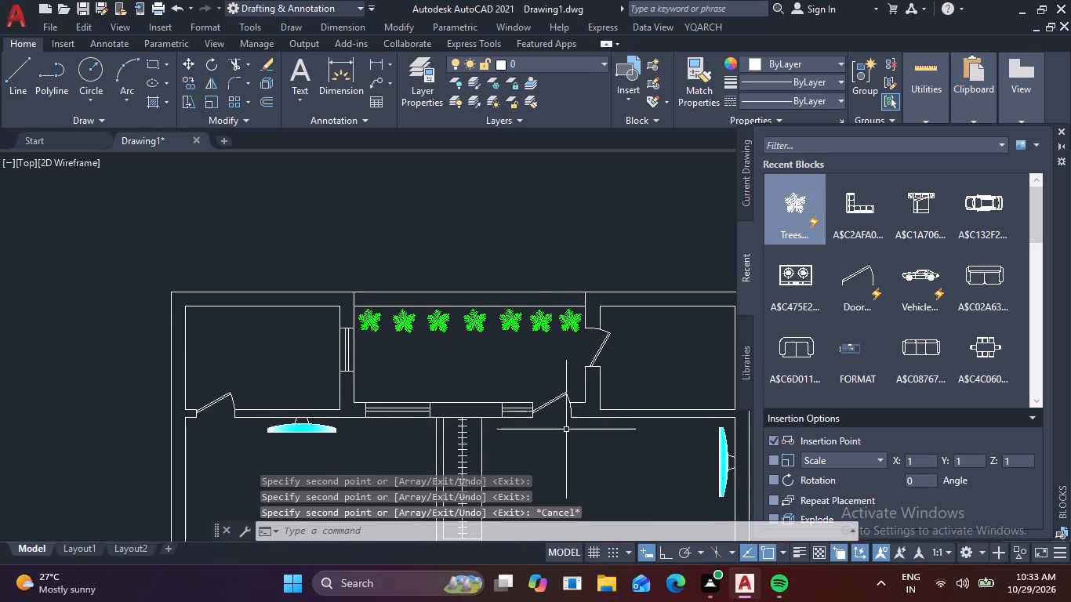
scroll(485, 439, "down", 2)
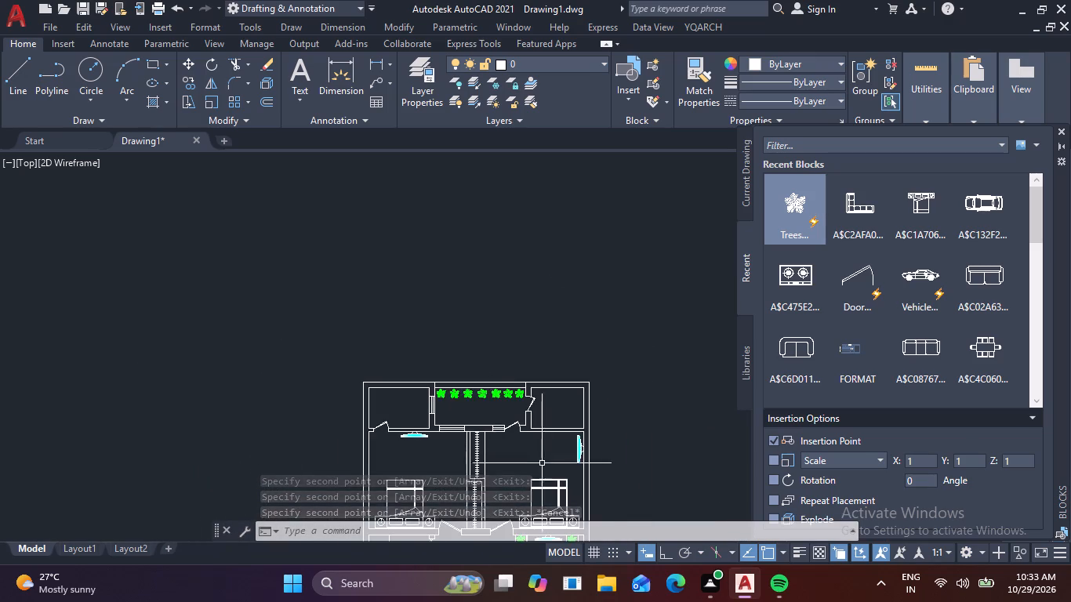
middle_click_drag(543, 463, 448, 280)
scroll(460, 289, "down", 1)
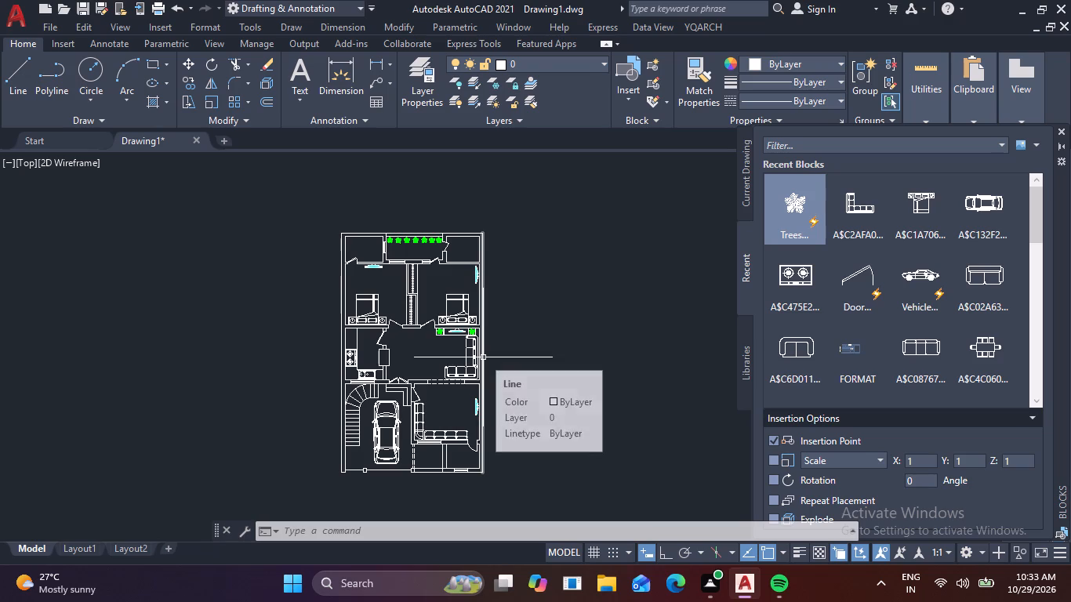
scroll(381, 257, "up", 2)
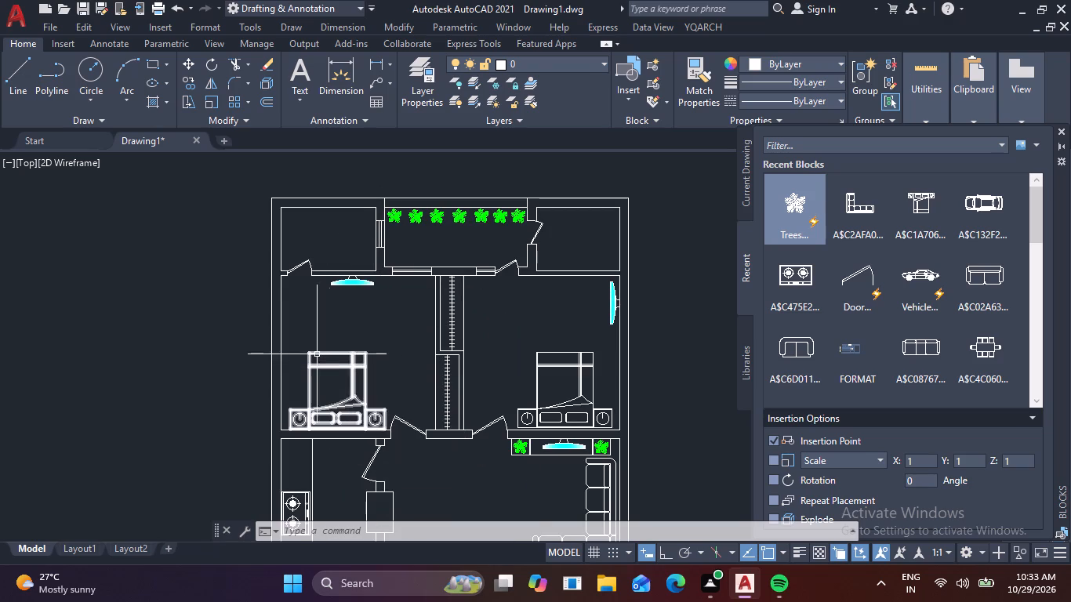
scroll(290, 332, "up", 2)
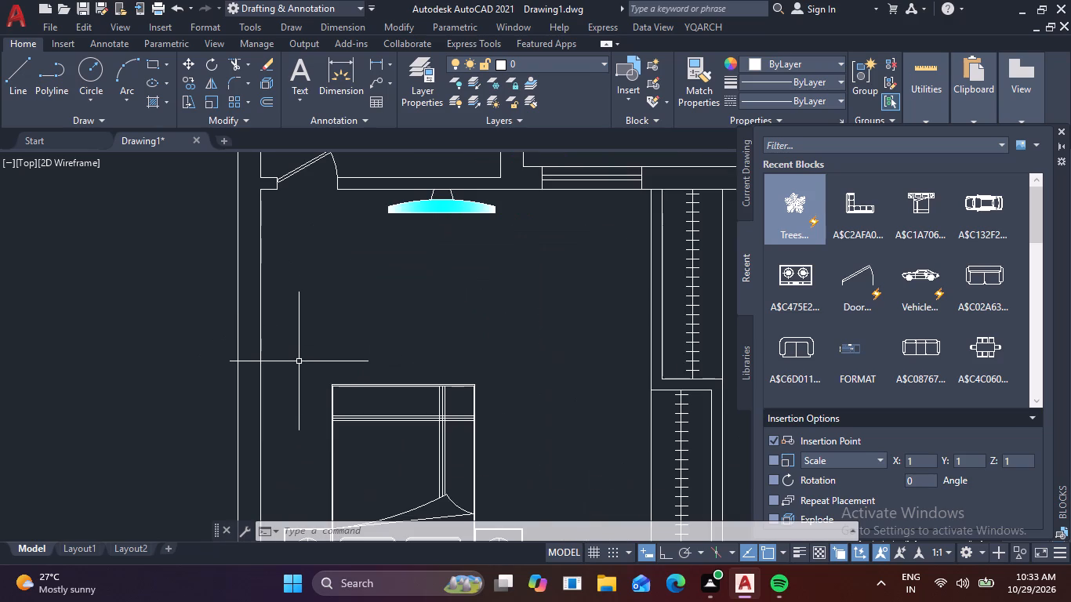
type("ex")
key("space")
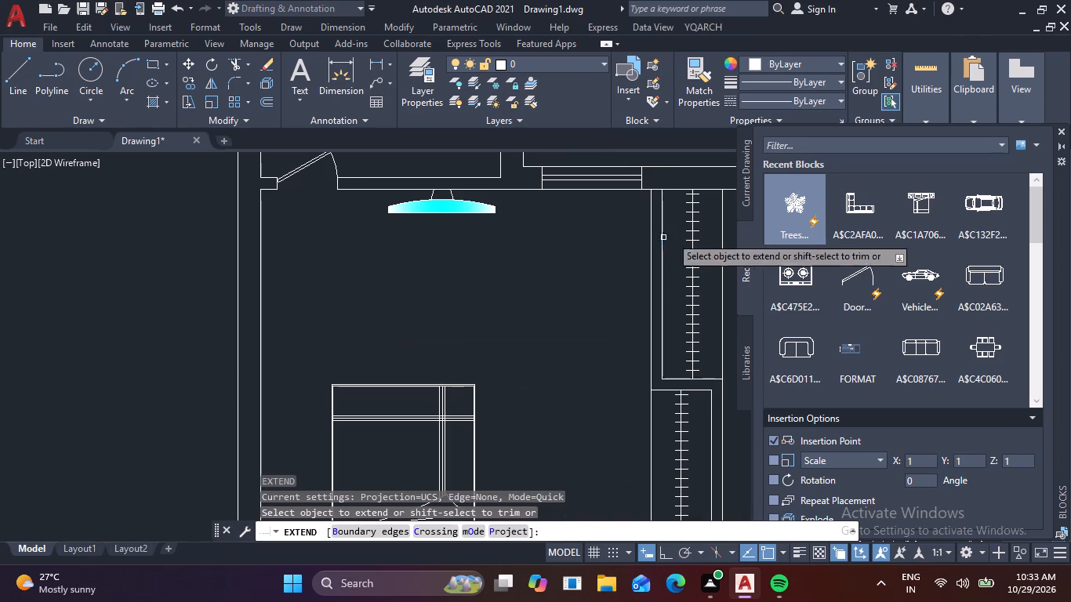
scroll(492, 289, "down", 1)
middle_click_drag(487, 299, 500, 449)
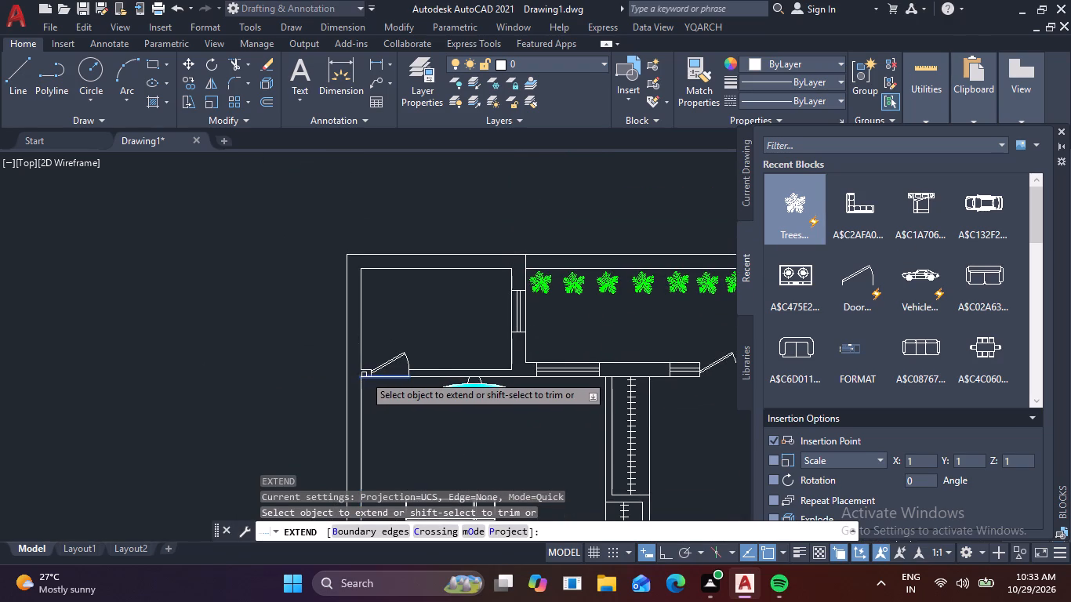
left_click(363, 378)
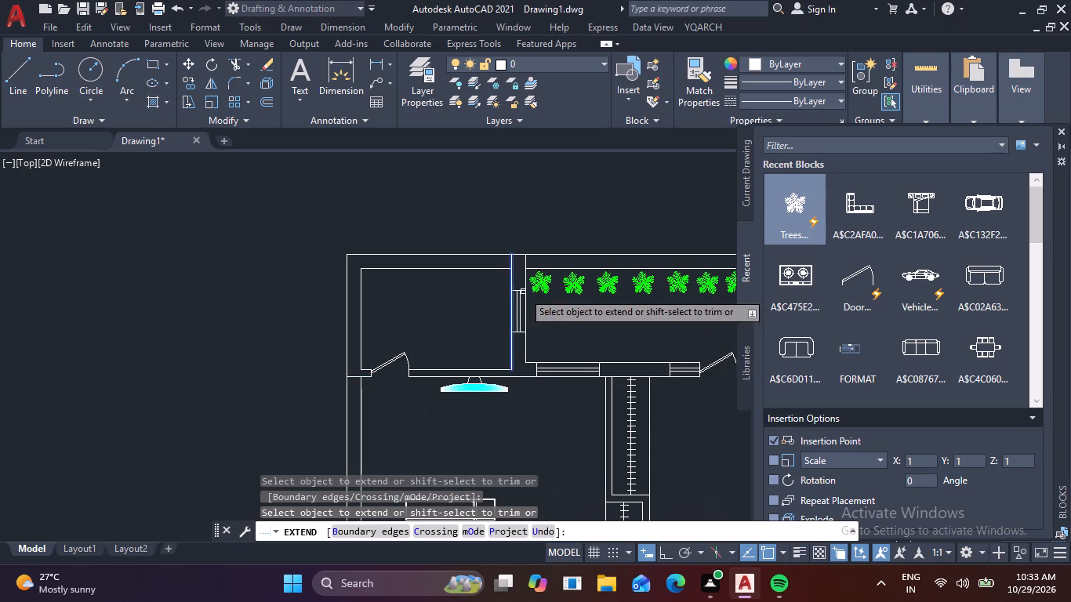
scroll(554, 316, "down", 1)
middle_click_drag(498, 371, 303, 357)
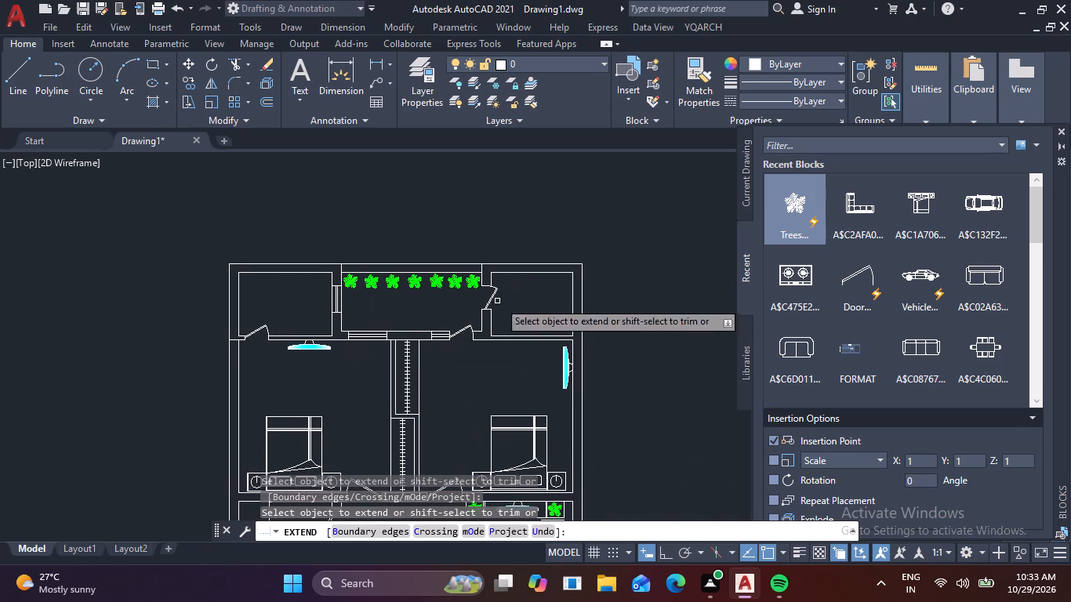
left_click(567, 337)
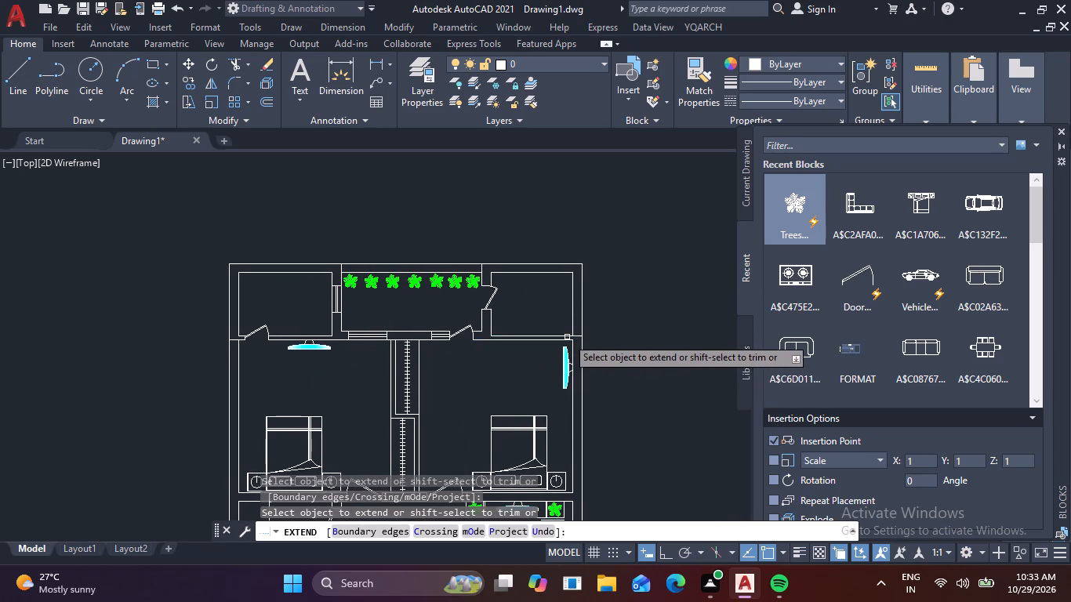
Extend the wall lines below the two beds to the house's left and right outer walls.
middle_click_drag(497, 397, 543, 326)
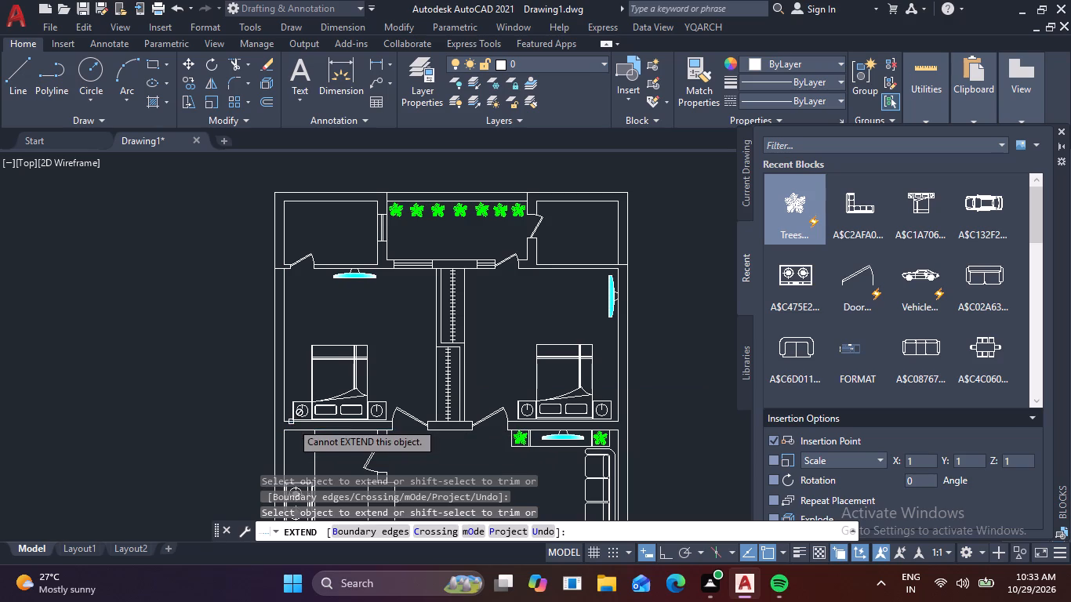
scroll(282, 422, "up", 2)
left_click(289, 424)
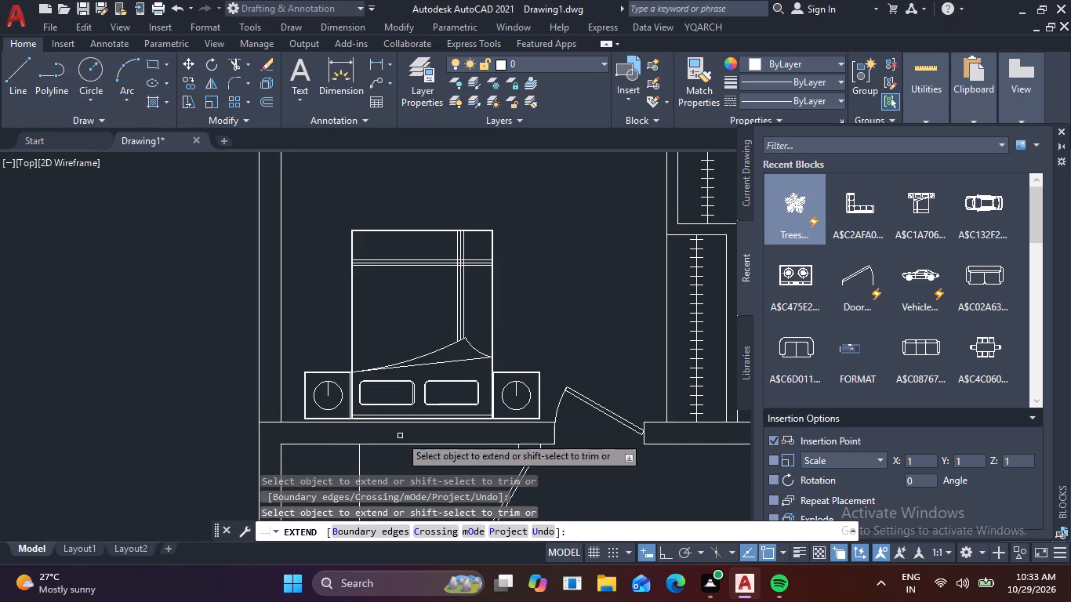
scroll(400, 436, "down", 1)
middle_click_drag(349, 447, 98, 408)
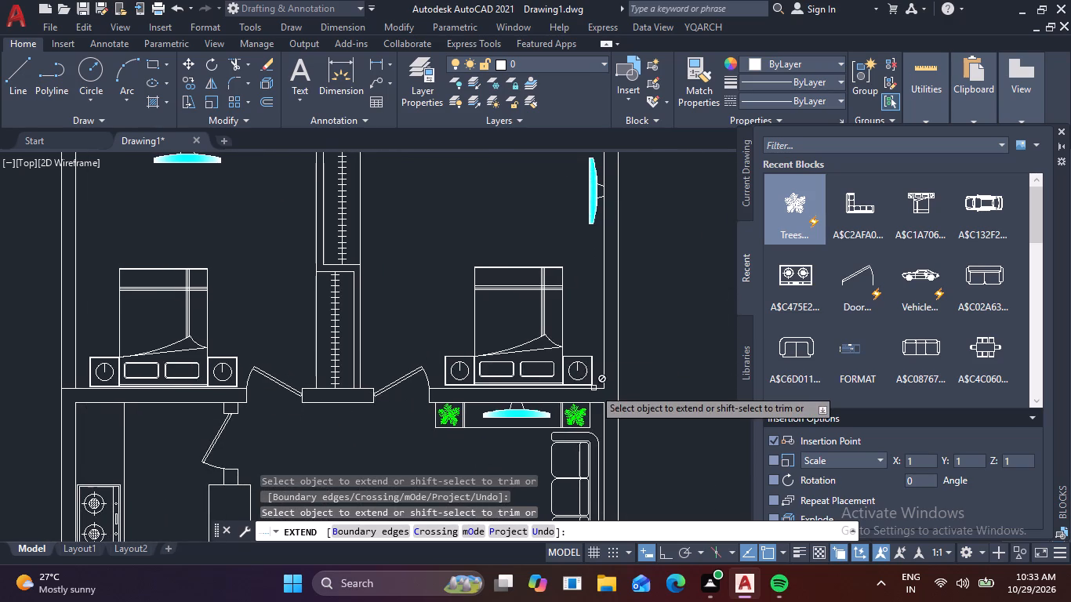
scroll(594, 388, "up", 1)
left_click(594, 388)
Extend the wall lines below the kitchen and living room to the house's left and right outer walls.
scroll(578, 402, "down", 2)
middle_click_drag(550, 436, 535, 309)
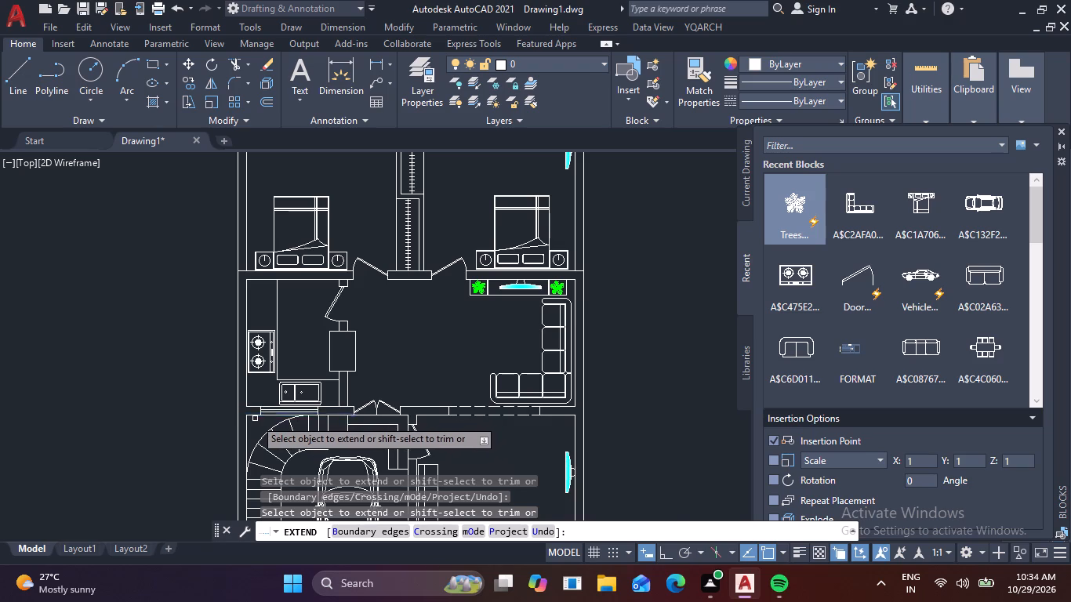
scroll(254, 419, "up", 2)
left_click(241, 411)
scroll(285, 409, "down", 1)
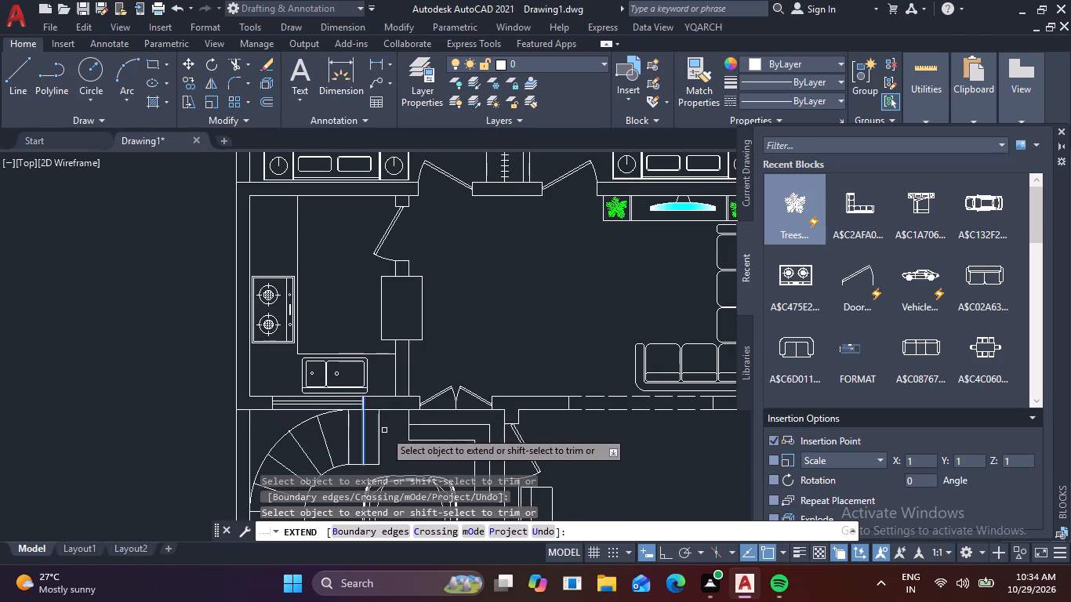
middle_click_drag(534, 427, 127, 420)
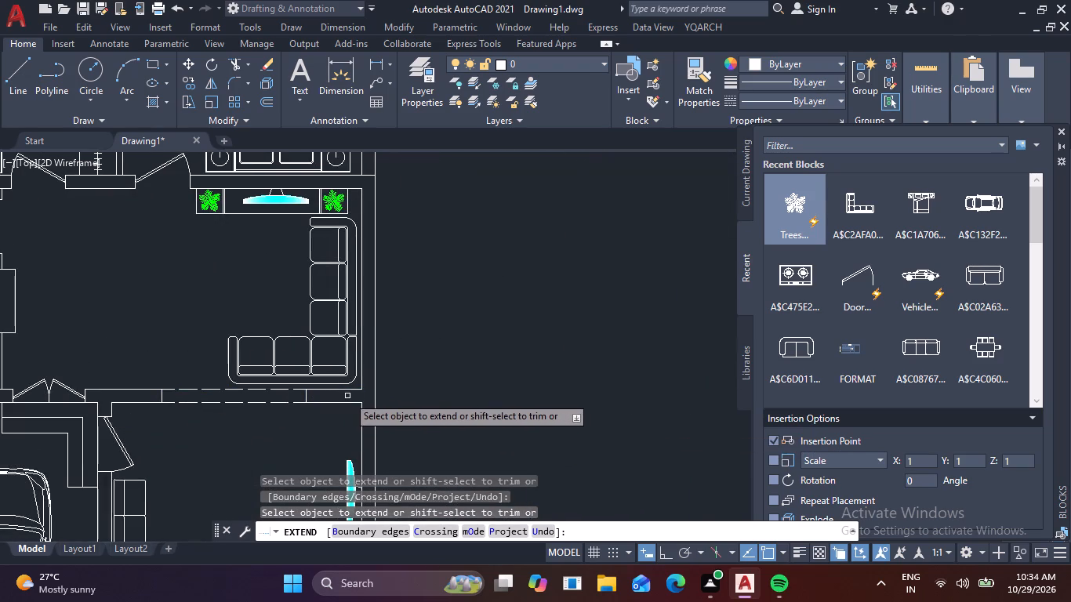
left_click(349, 404)
scroll(300, 427, "down", 2)
middle_click_drag(298, 433, 375, 309)
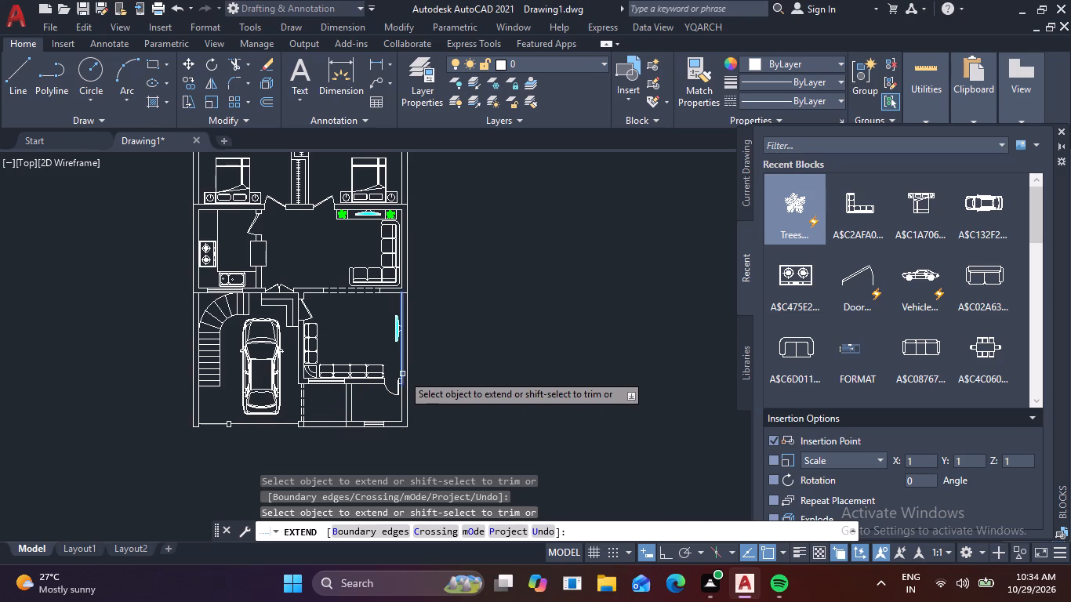
Hatch the outer walls around the two small rear corner rooms with a solid fill in colour 16.
key("Escape")
type("h")
key("space")
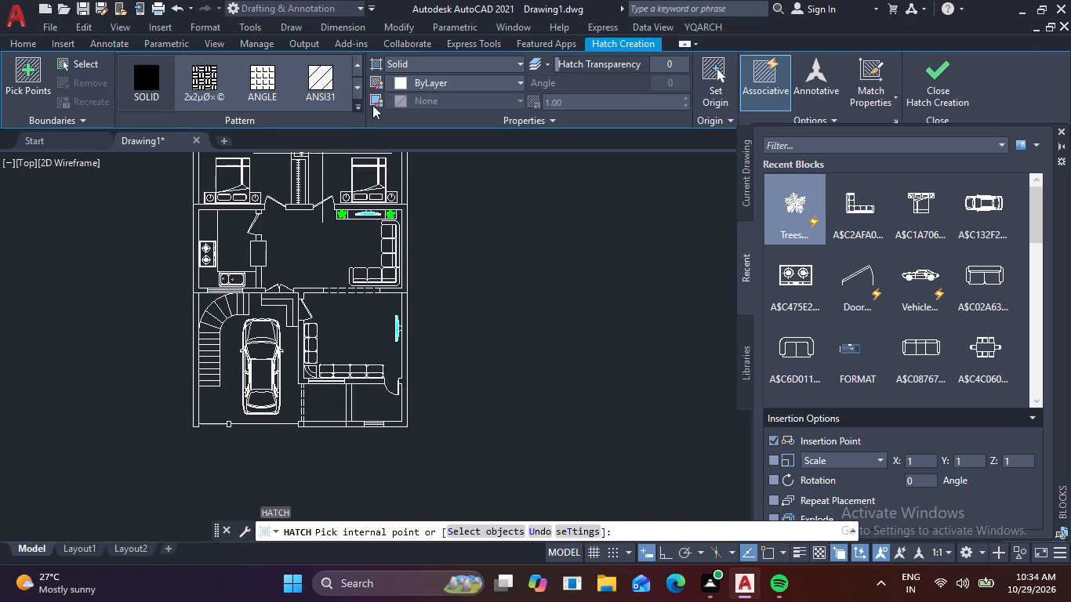
left_click(518, 82)
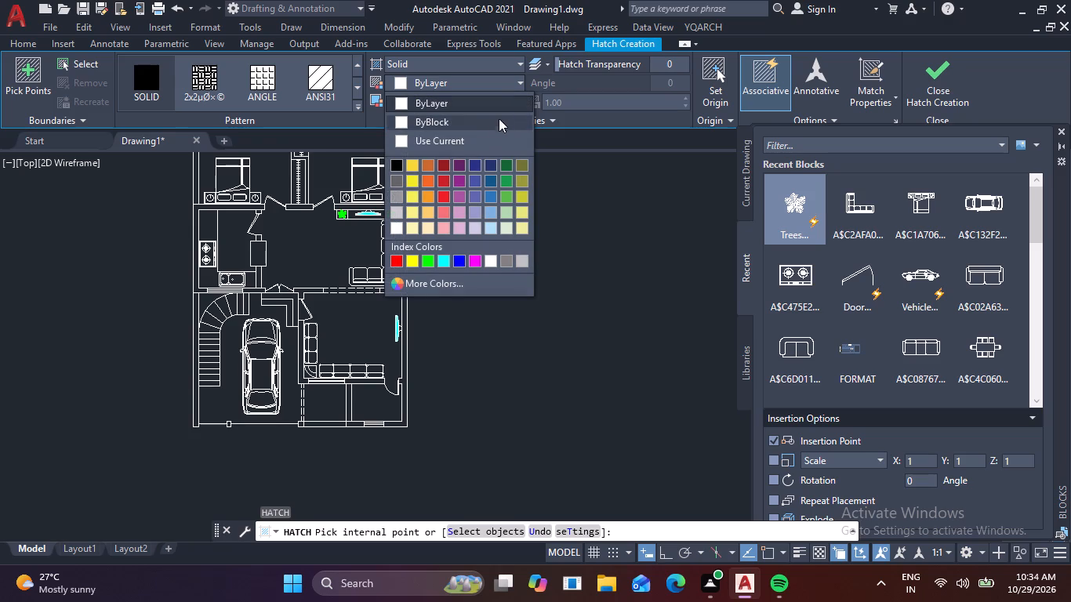
left_click(398, 281)
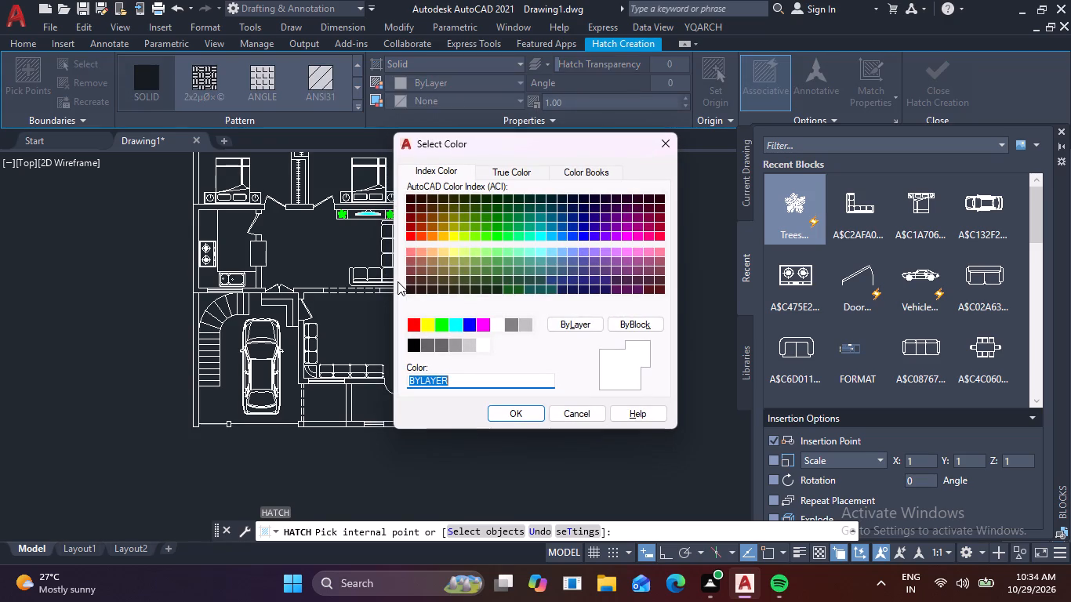
left_click(414, 207)
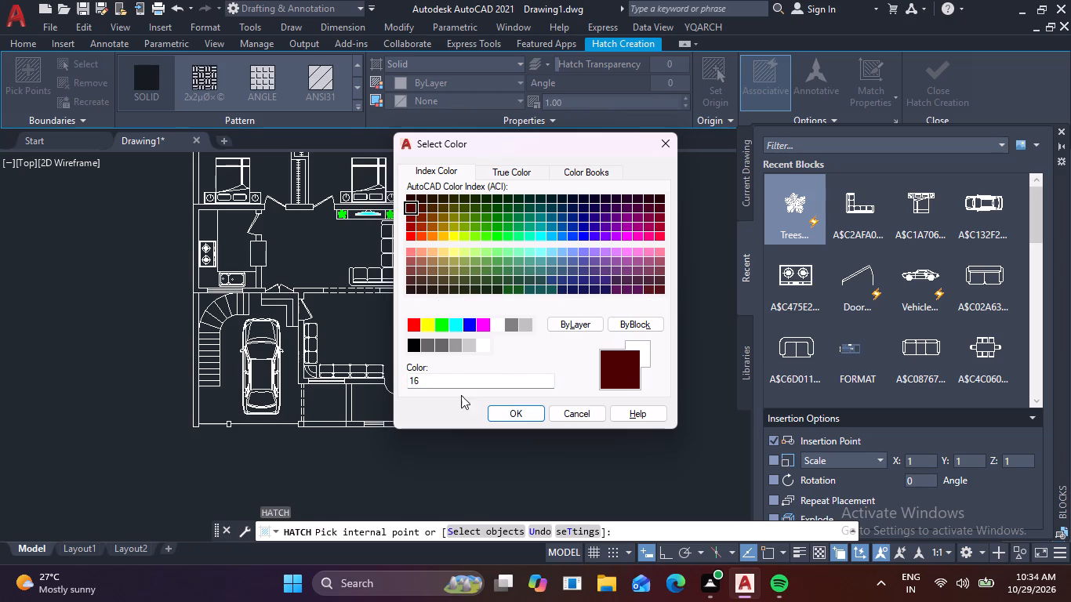
left_click(525, 416)
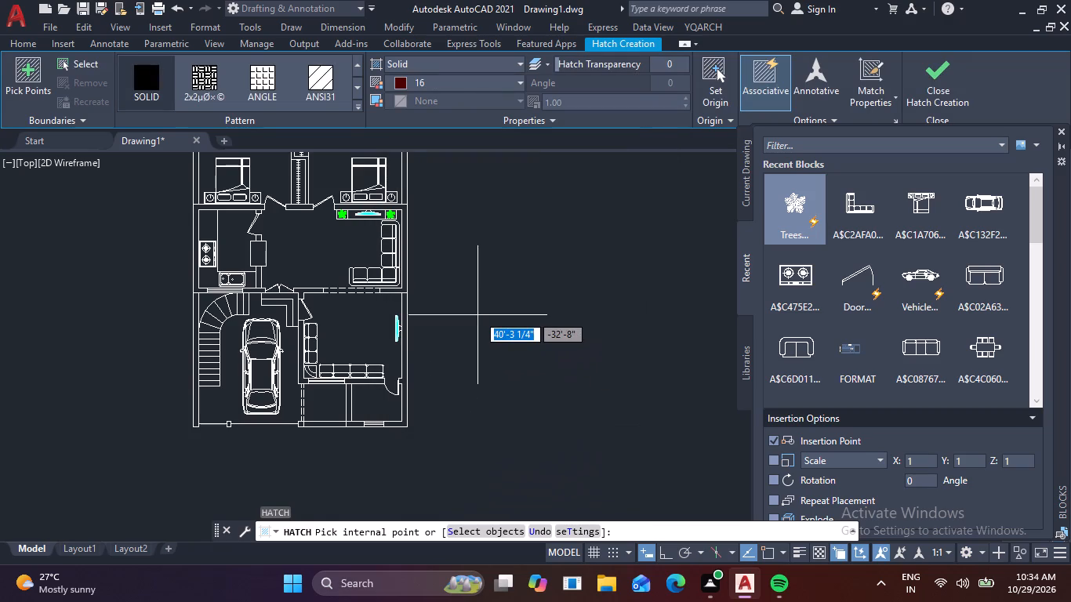
middle_click_drag(477, 314, 623, 453)
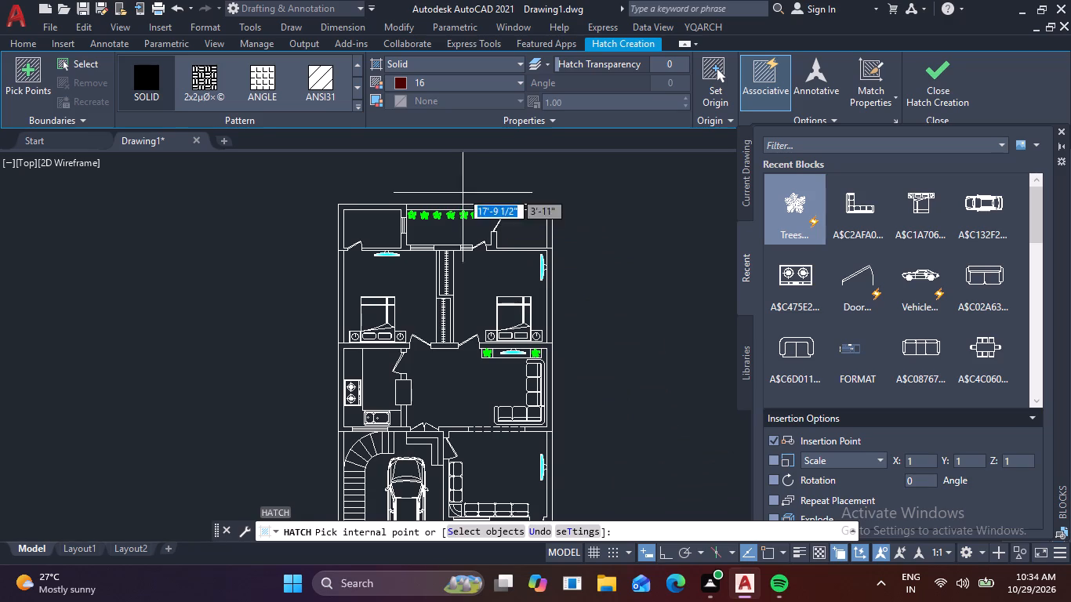
left_click(140, 85)
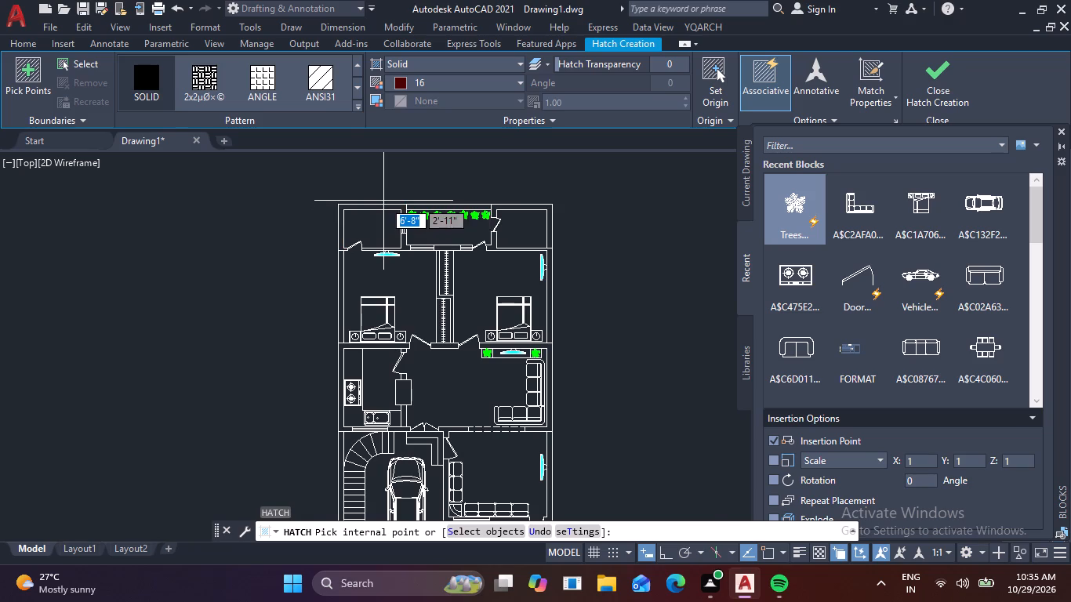
scroll(383, 201, "up", 2)
left_click(366, 221)
scroll(491, 231, "down", 2)
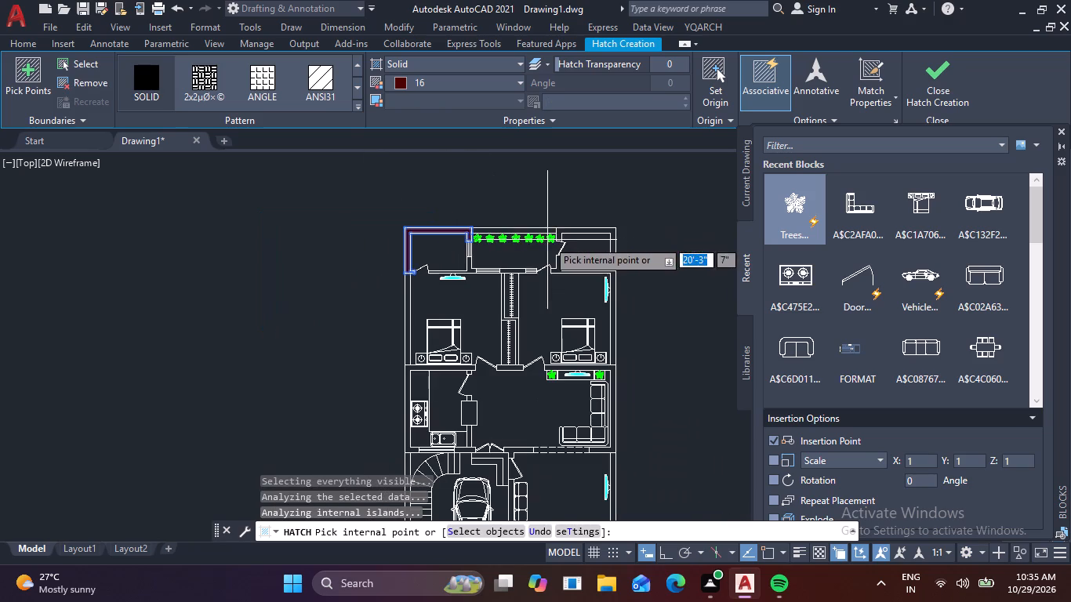
scroll(592, 235, "up", 2)
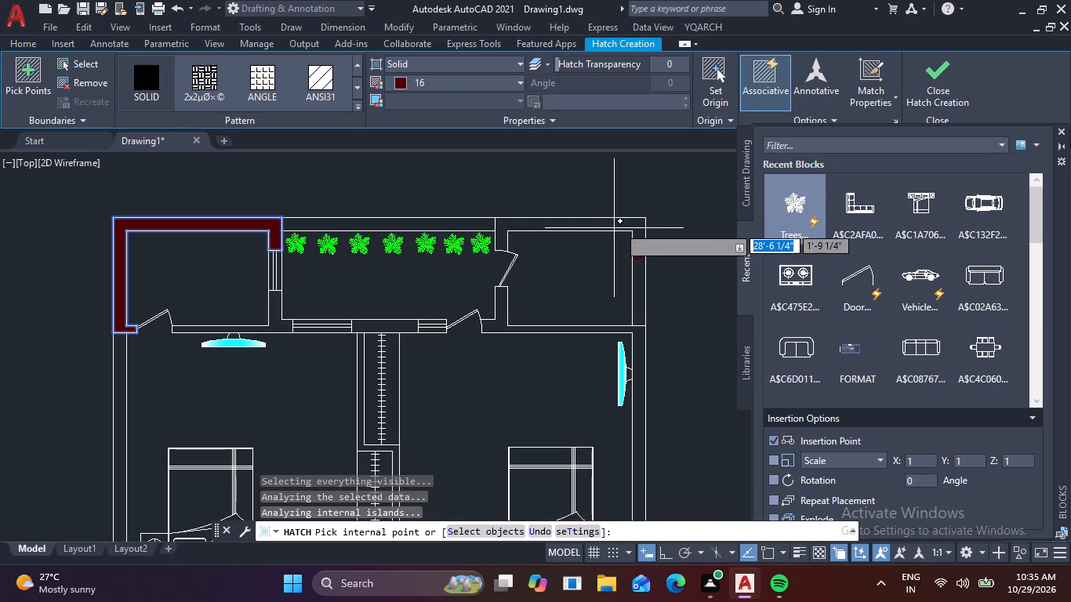
left_click(621, 224)
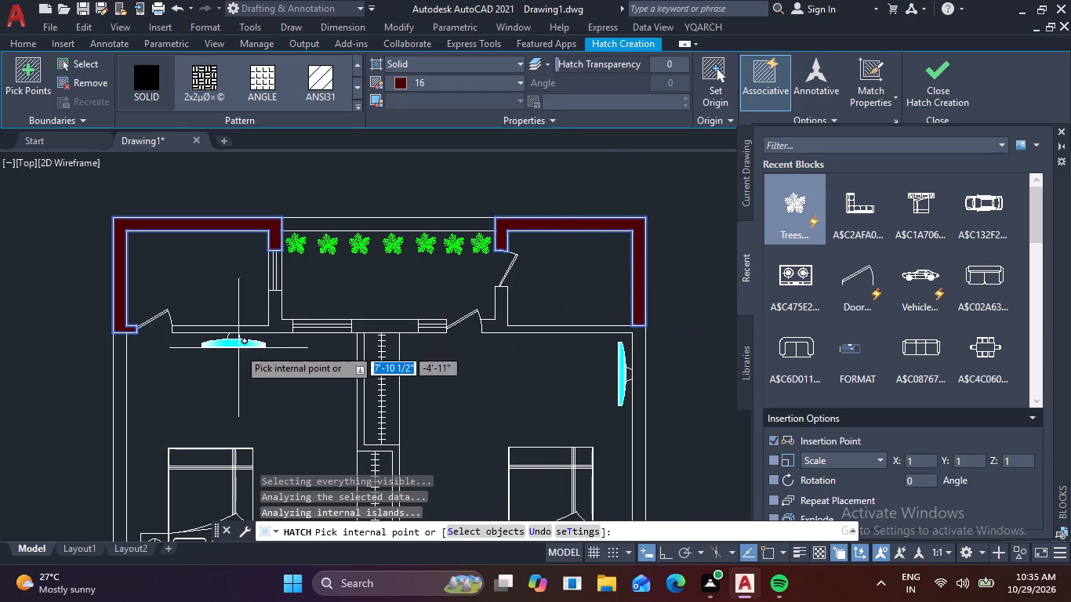
Fill the walls between the rear rooms and bedrooms, the bedrooms' outer walls, and the short wall between the bedroom doors with the same hatch.
left_click(281, 328)
left_click(389, 325)
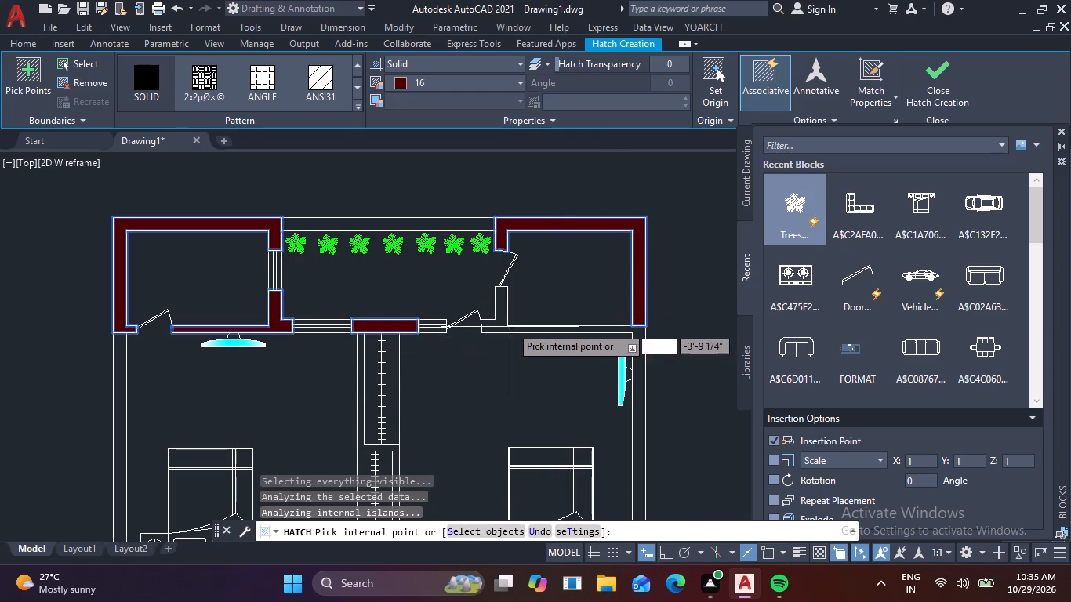
left_click(499, 326)
scroll(555, 338, "down", 1)
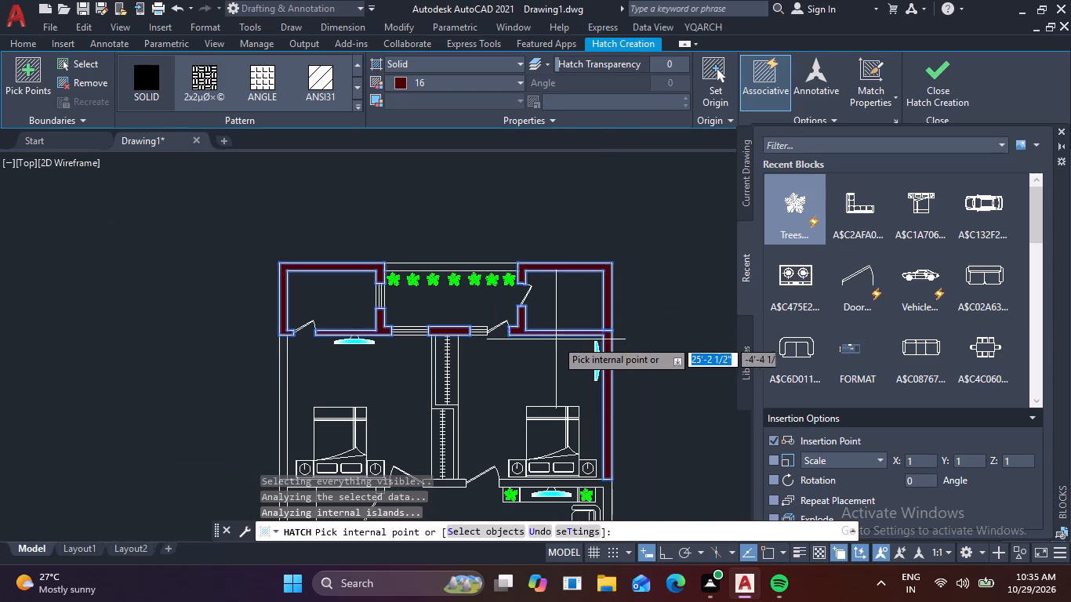
scroll(559, 402, "down", 1)
middle_click_drag(558, 402, 621, 288)
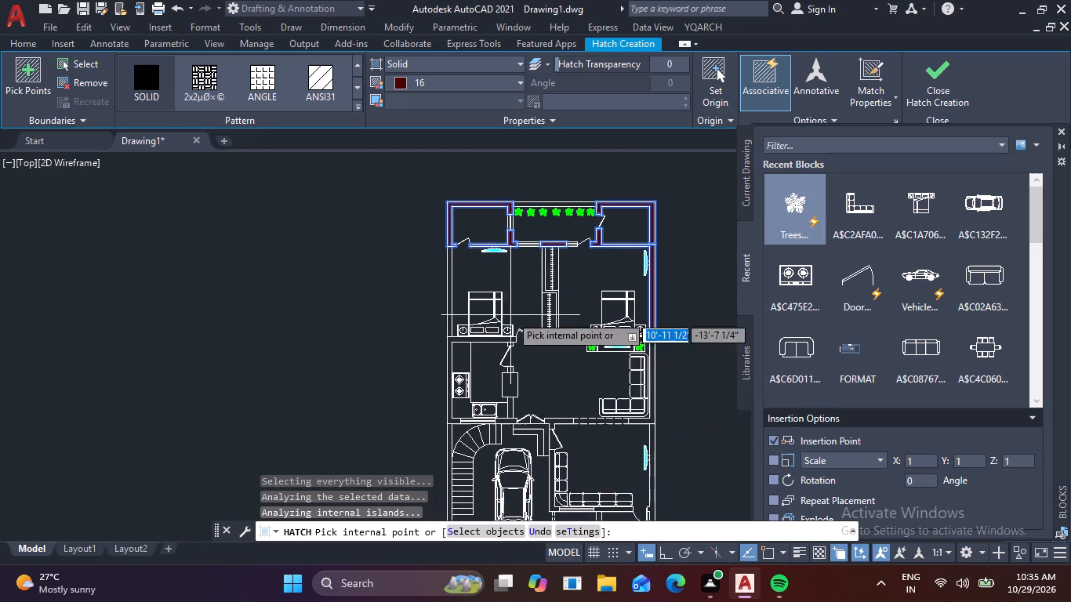
scroll(443, 304, "up", 2)
left_click(451, 285)
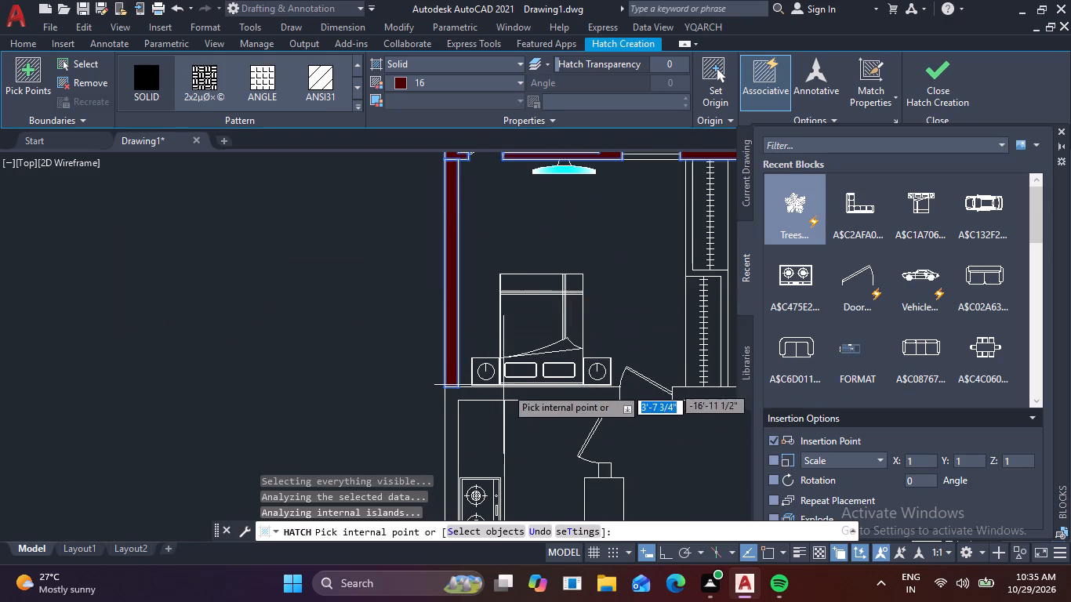
scroll(517, 395, "down", 1)
left_click(625, 394)
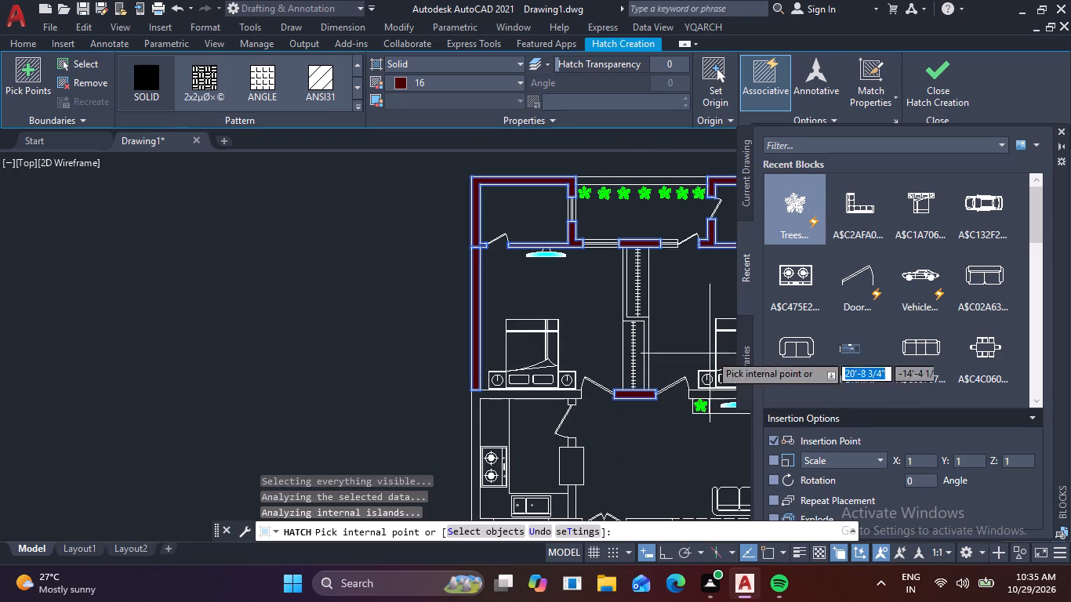
left_click(950, 82)
Fill the kitchen's upper and outer walls, the stub above its door, and the wall pieces beside the double door with solid colour 16 hatch.
scroll(753, 222, "down", 2)
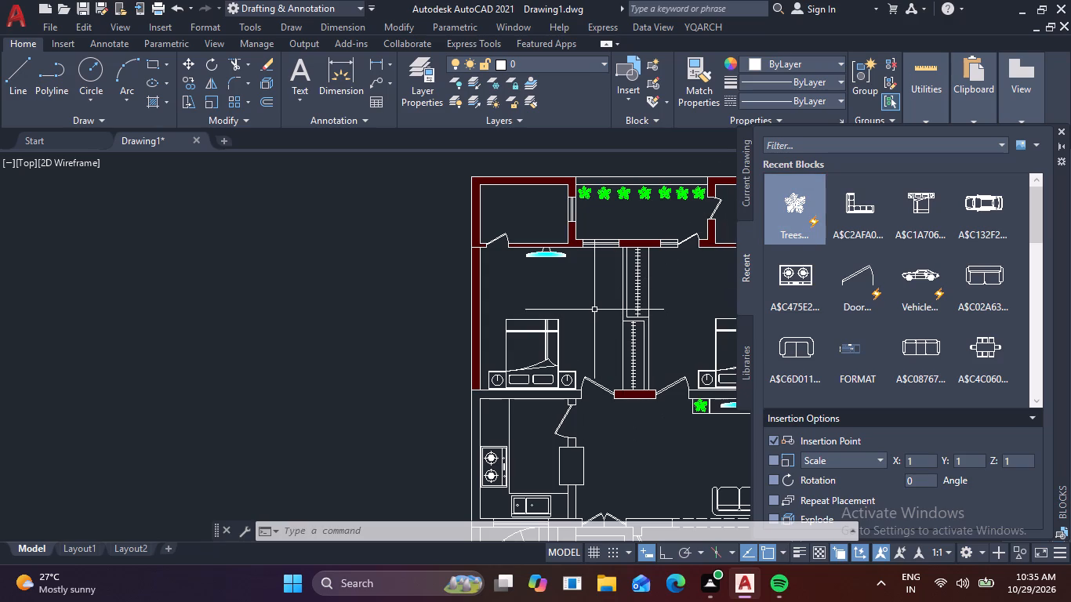
key("space")
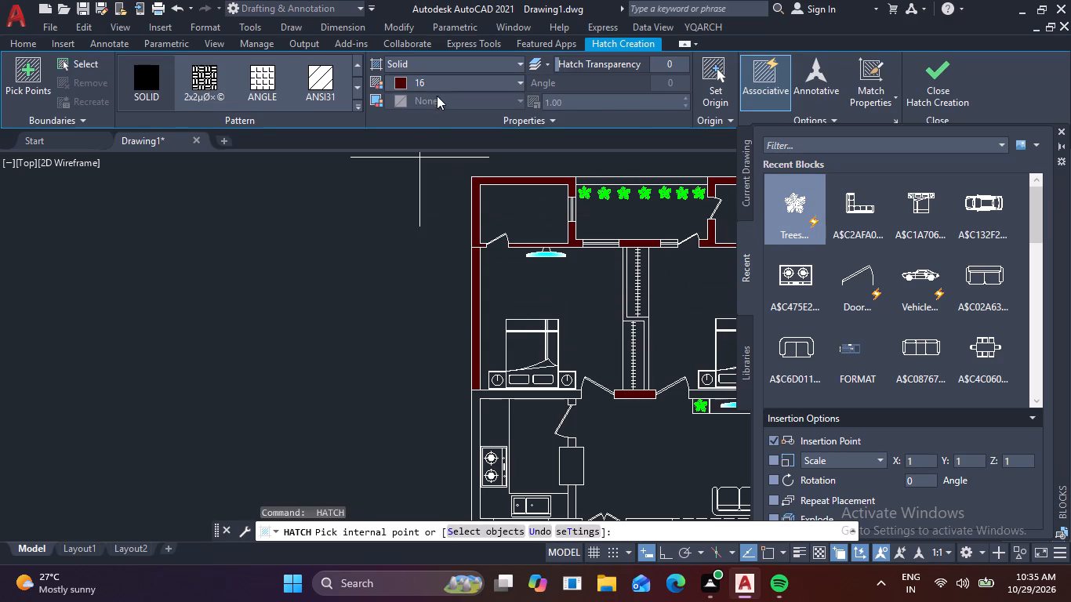
left_click(151, 85)
middle_click_drag(419, 396, 56, 216)
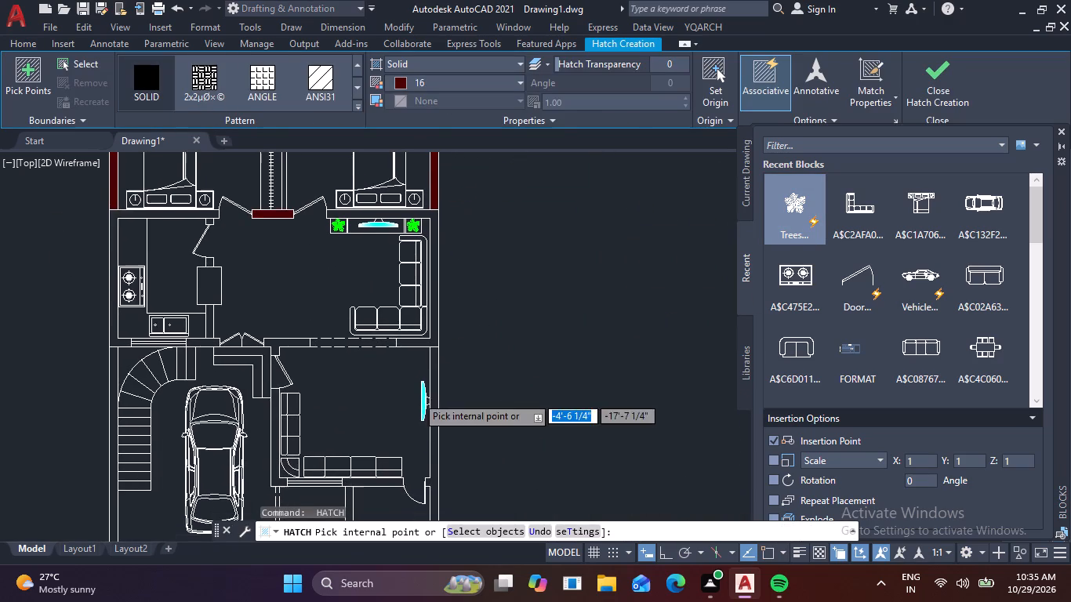
middle_click_drag(56, 216, 56, 220)
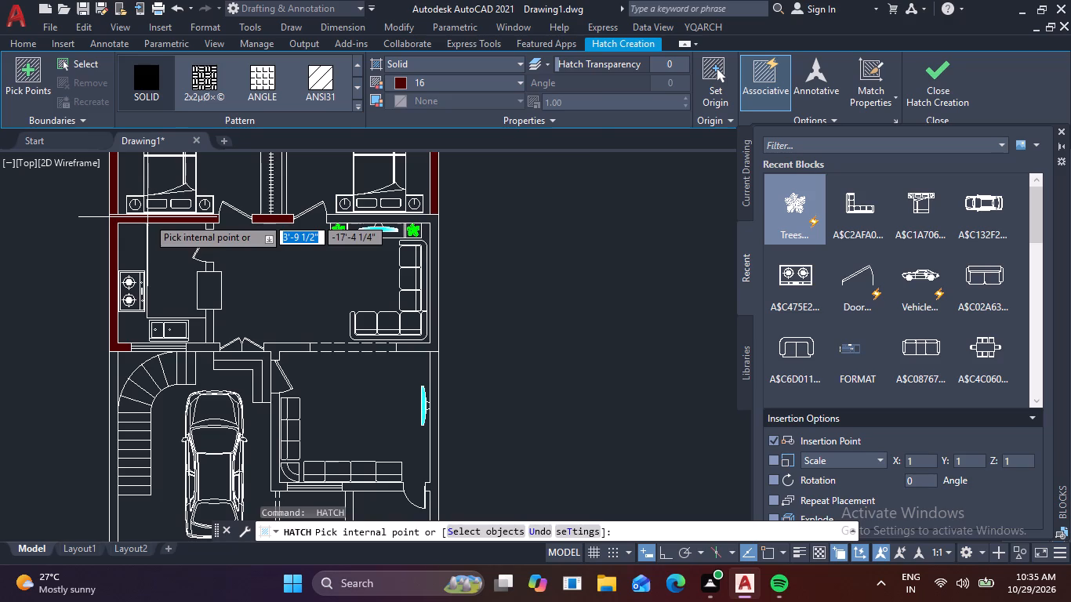
left_click(147, 217)
scroll(209, 224, "up", 2)
left_click(204, 229)
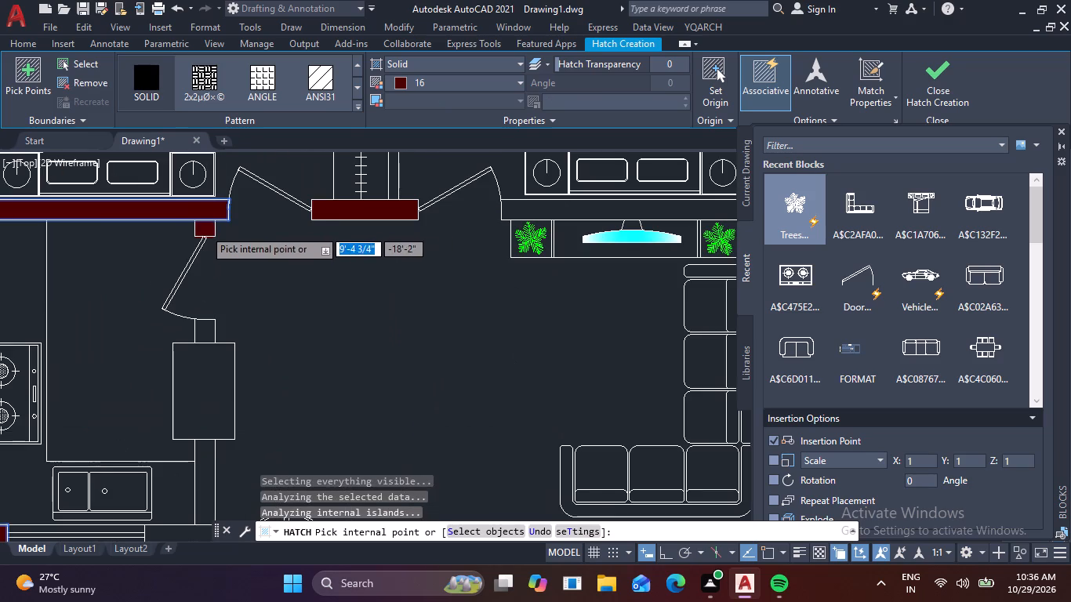
scroll(216, 227, "down", 3)
scroll(219, 306, "up", 3)
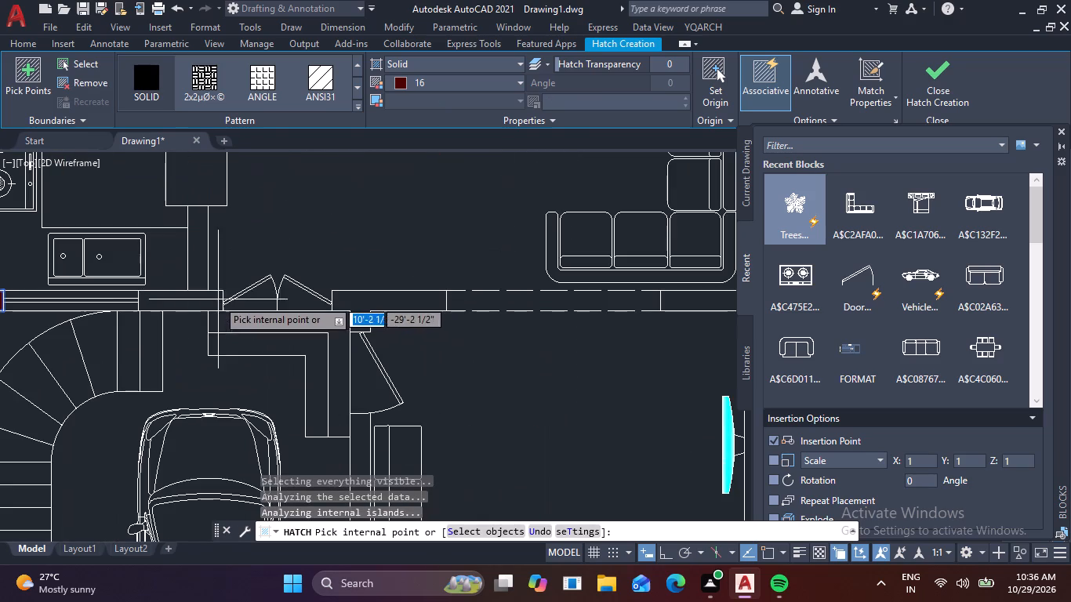
left_click(194, 299)
left_click(370, 303)
Fill the living room's upper wall, outer wall and lower corner with the same solid hatch, and finish the hatch.
scroll(370, 306, "down", 2)
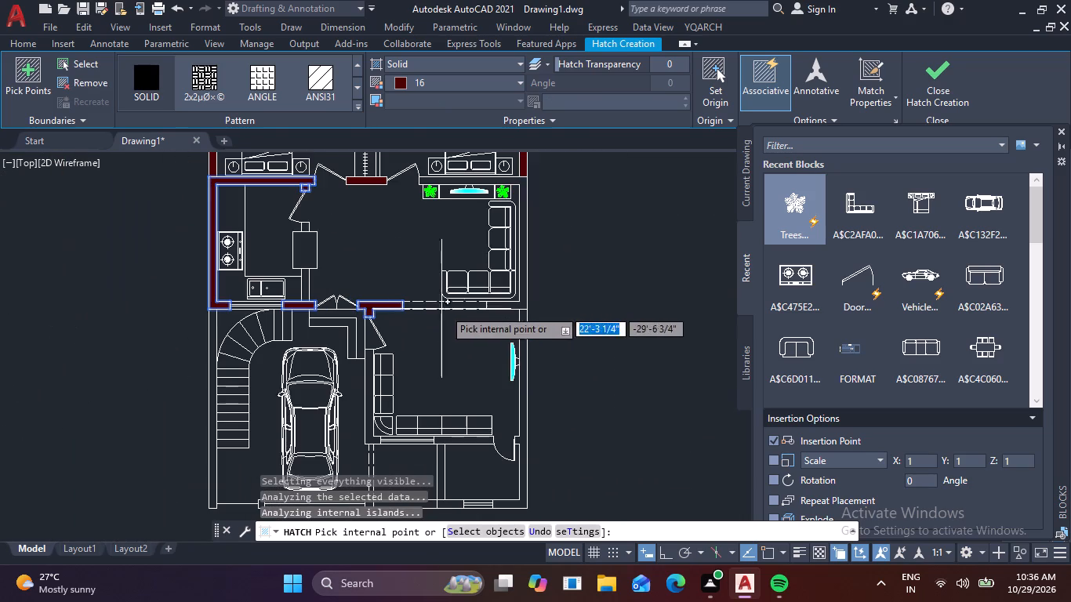
scroll(517, 303, "up", 2)
left_click(519, 303)
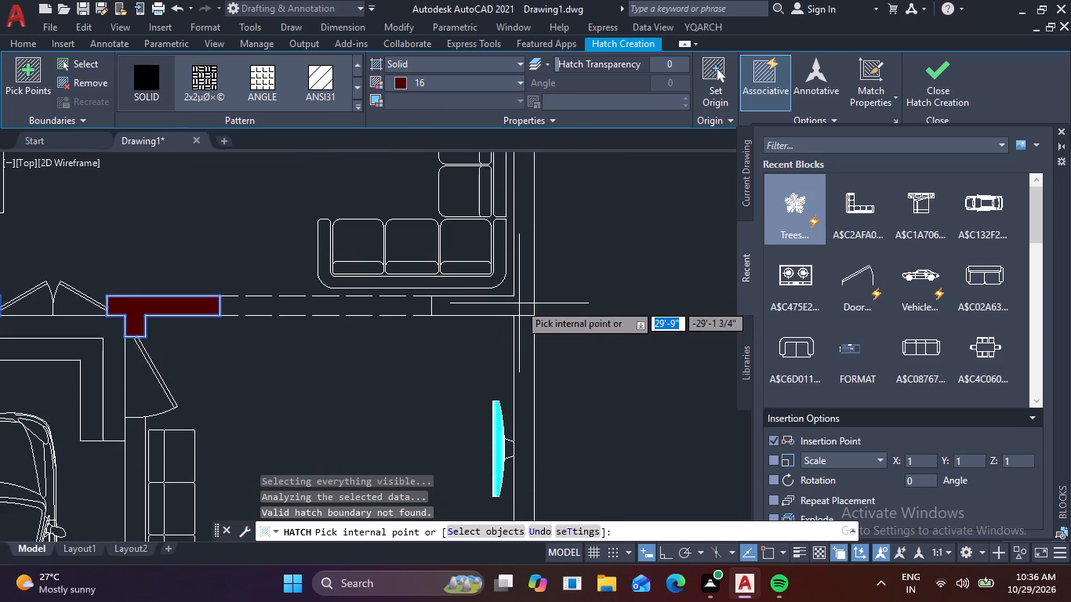
scroll(520, 303, "down", 1)
middle_click_drag(521, 303, 515, 372)
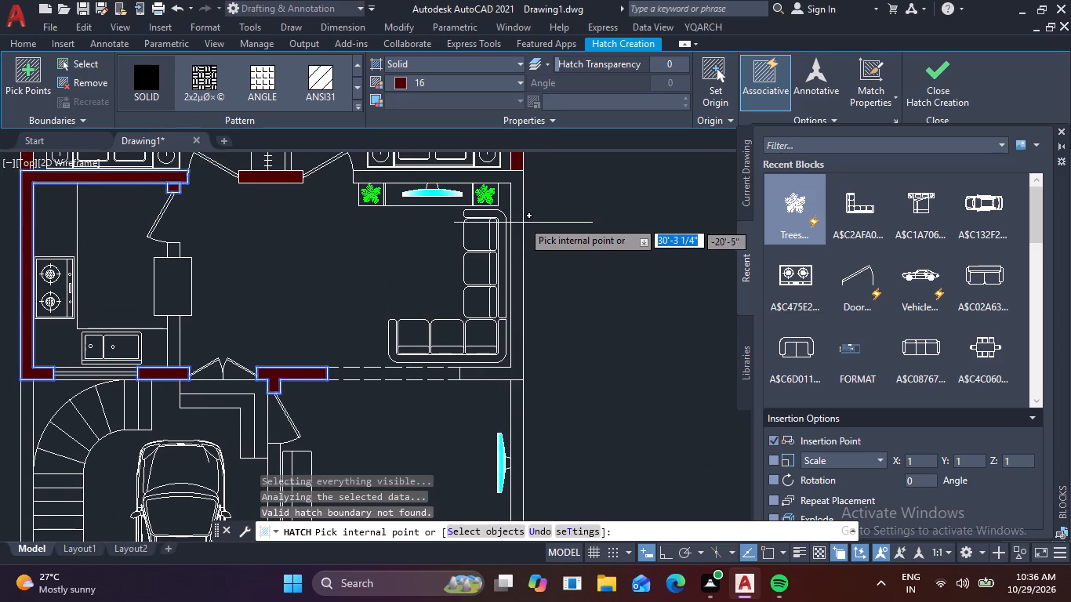
left_click(519, 194)
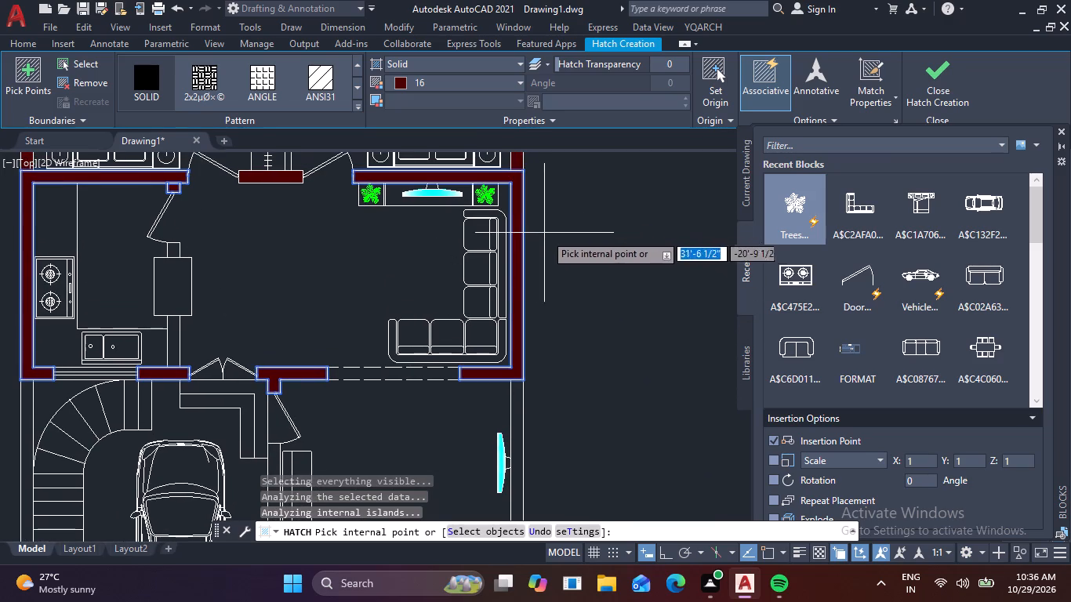
left_click(938, 92)
Hatch the outer wall beside the stairs, the wall between garage and sitting room, and the sitting room's outer wall in solid colour 16.
scroll(657, 289, "down", 3)
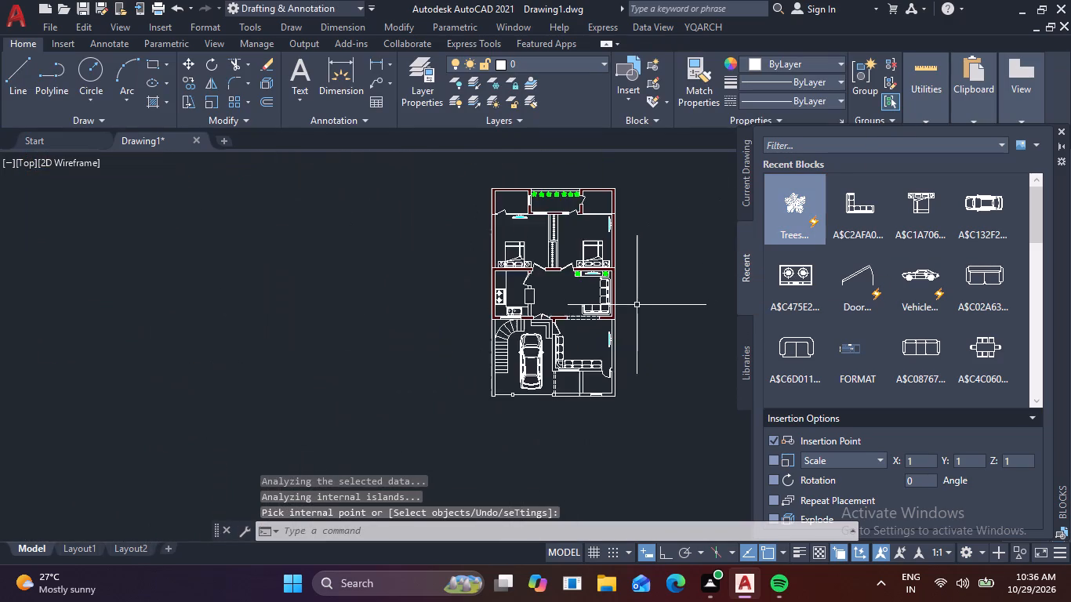
scroll(617, 317, "up", 2)
type("h")
key("space")
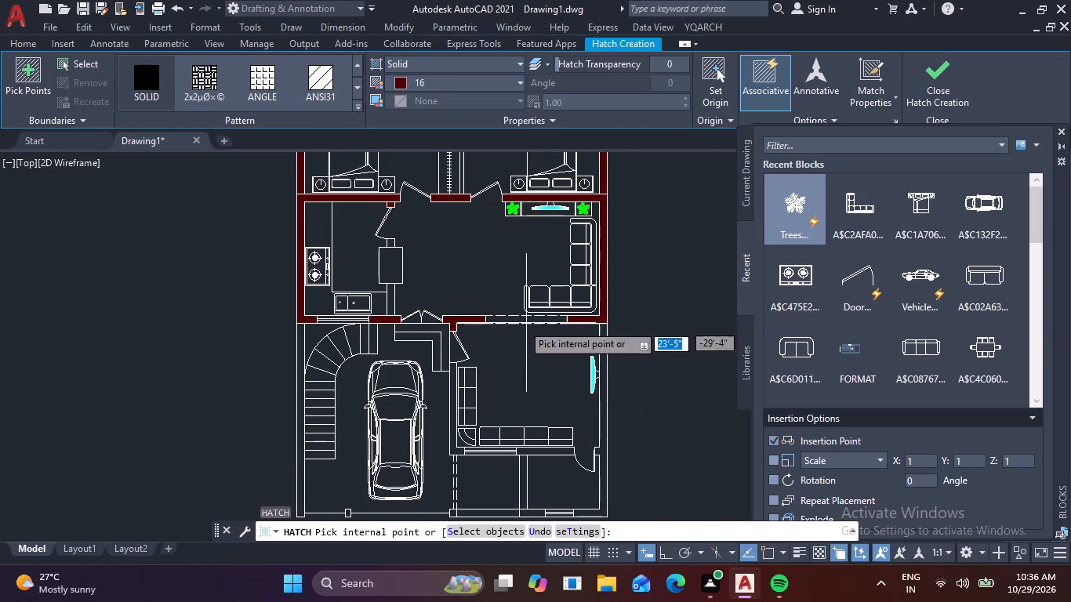
scroll(438, 339, "down", 1)
scroll(464, 355, "up", 3)
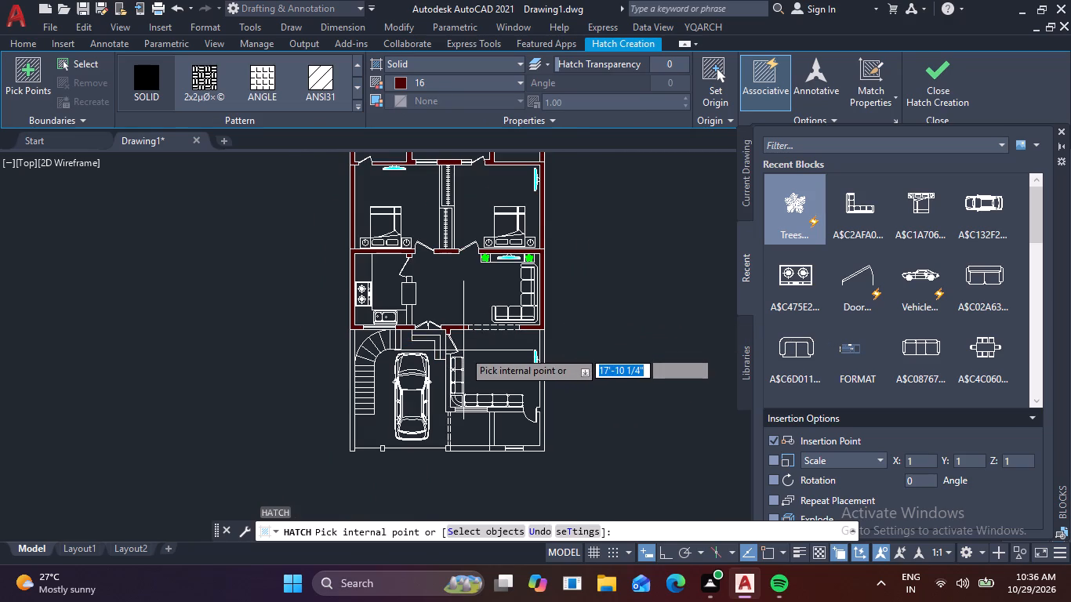
left_click(281, 327)
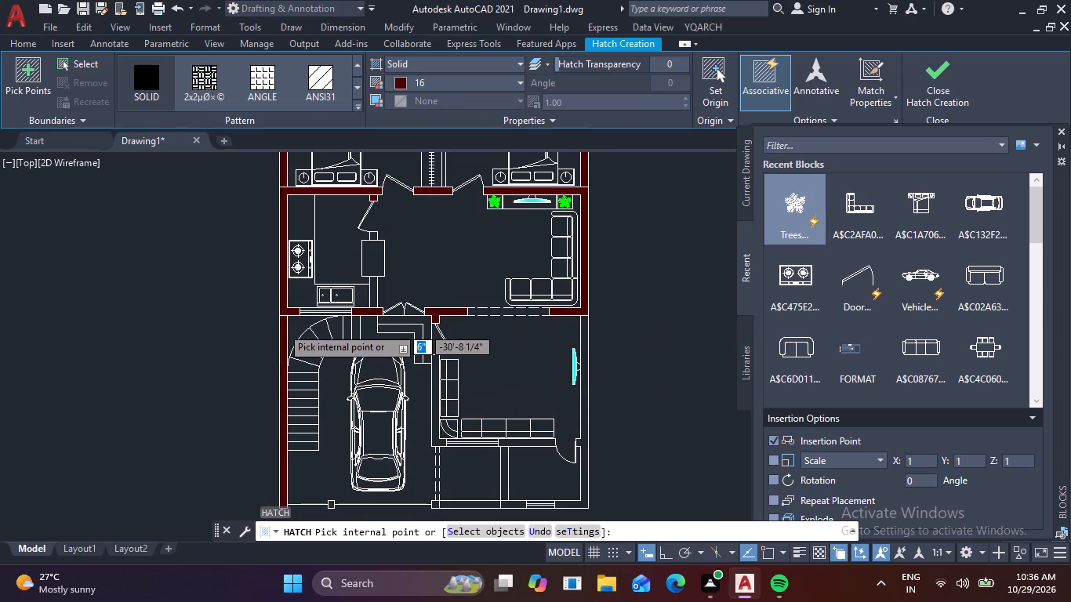
left_click(435, 366)
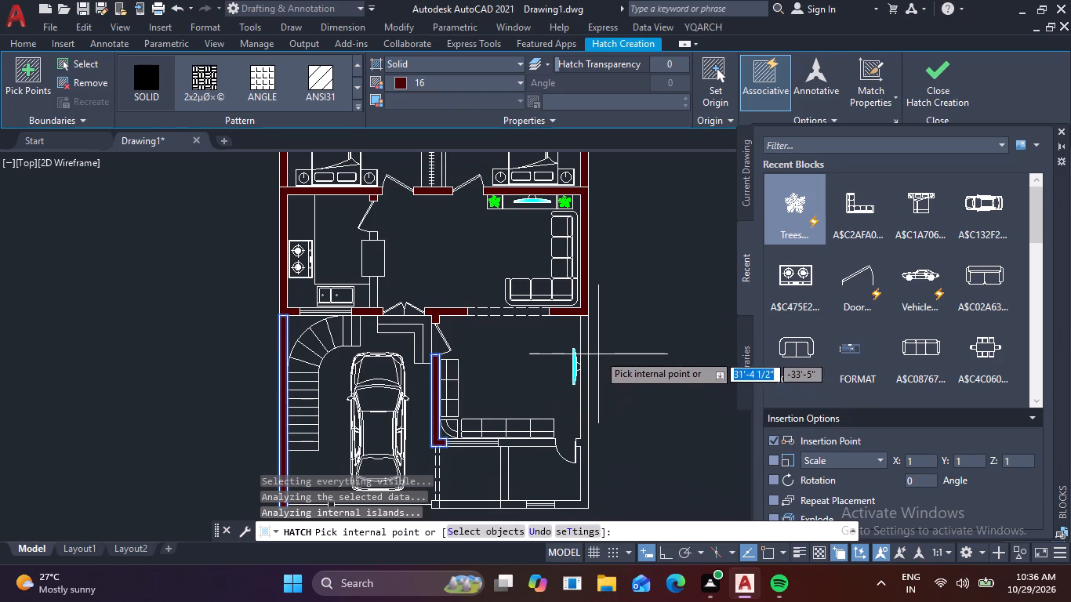
left_click(583, 335)
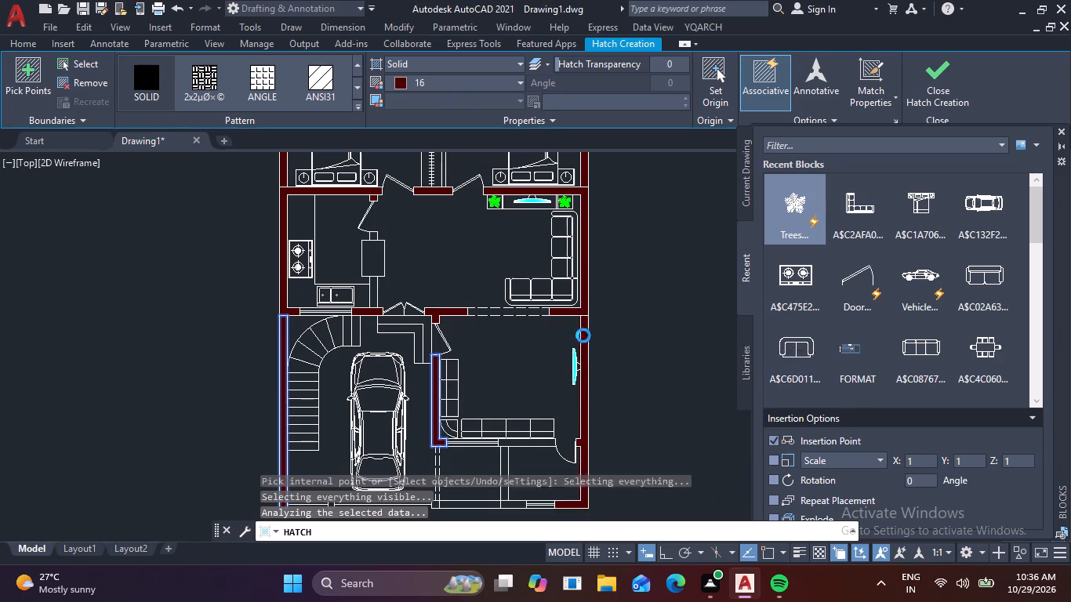
left_click(527, 440)
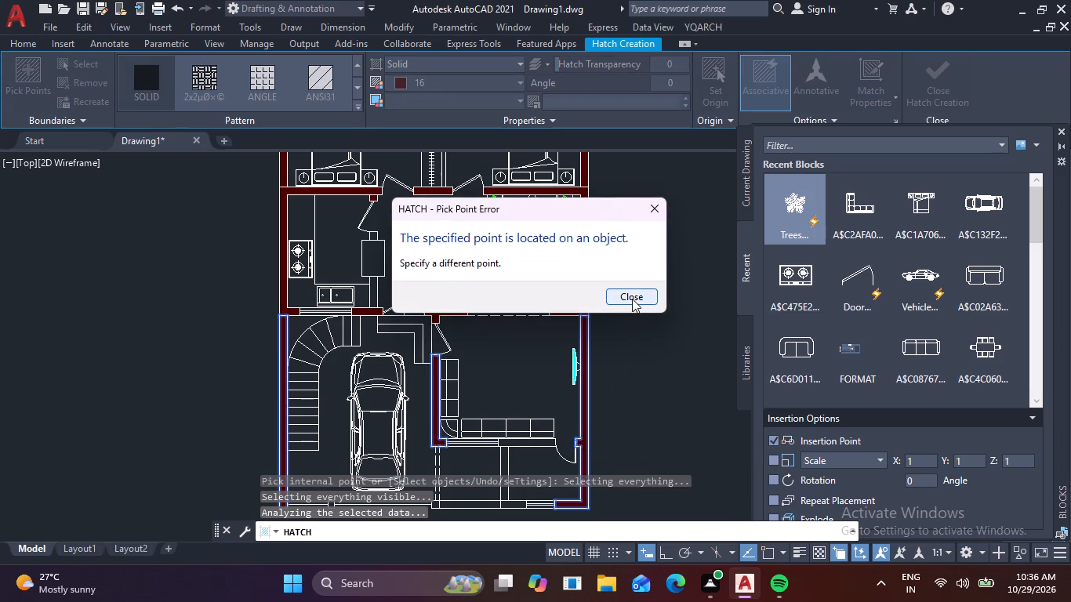
left_click(632, 299)
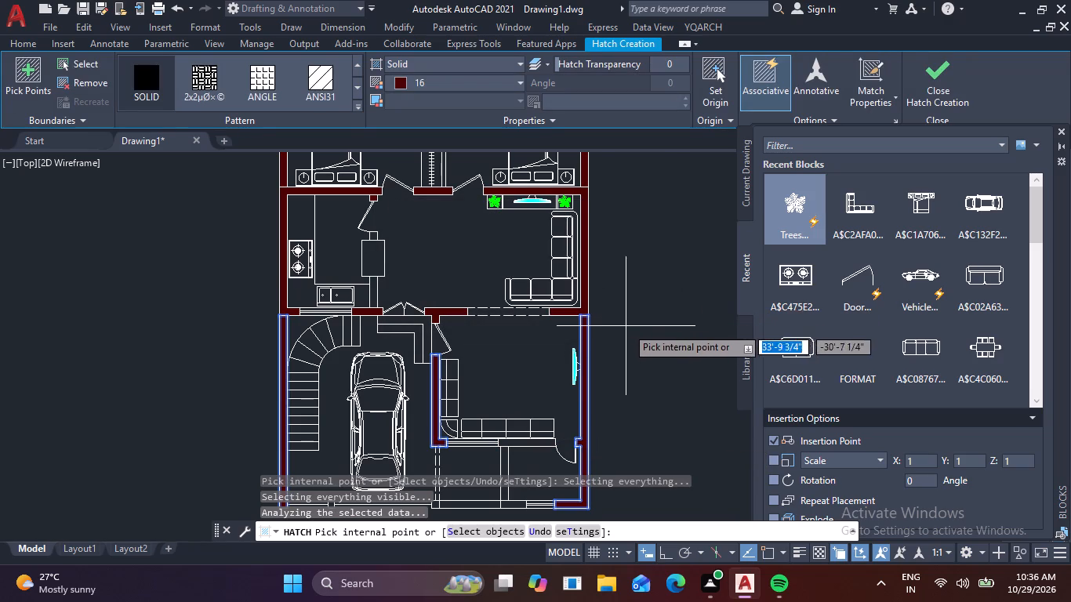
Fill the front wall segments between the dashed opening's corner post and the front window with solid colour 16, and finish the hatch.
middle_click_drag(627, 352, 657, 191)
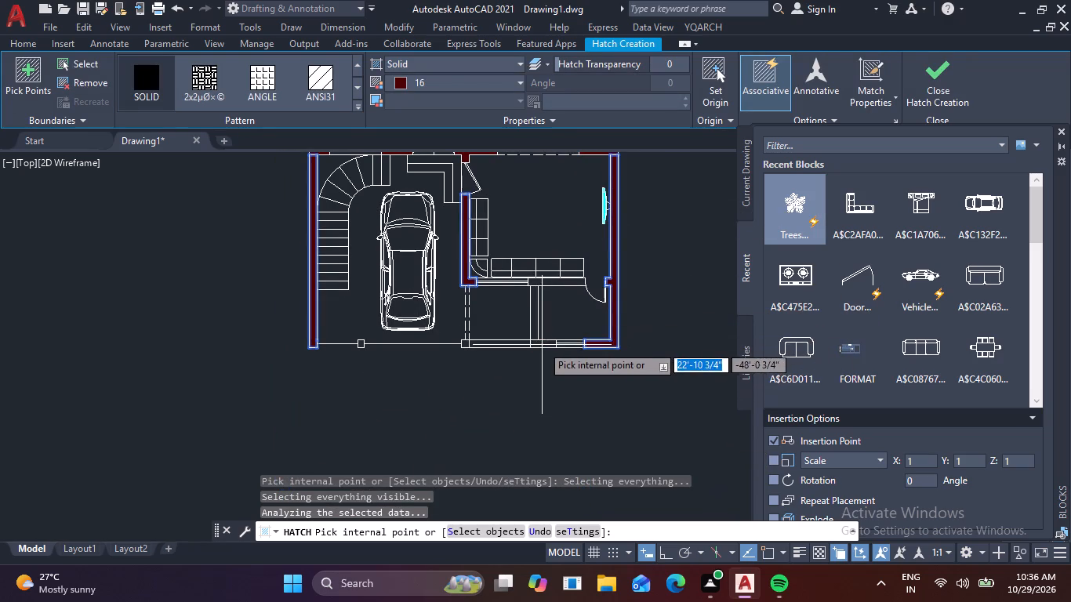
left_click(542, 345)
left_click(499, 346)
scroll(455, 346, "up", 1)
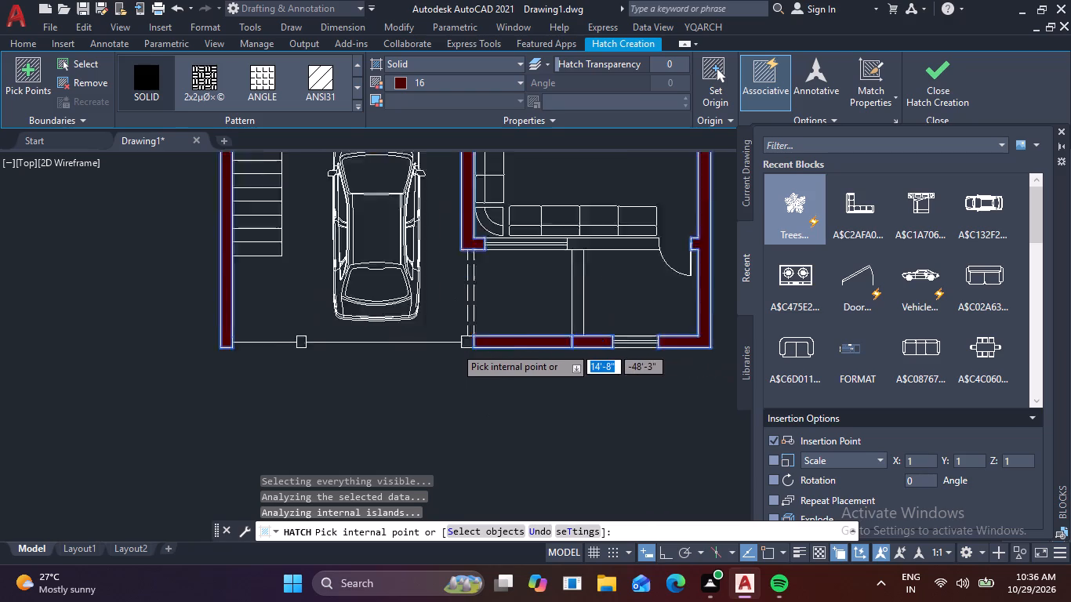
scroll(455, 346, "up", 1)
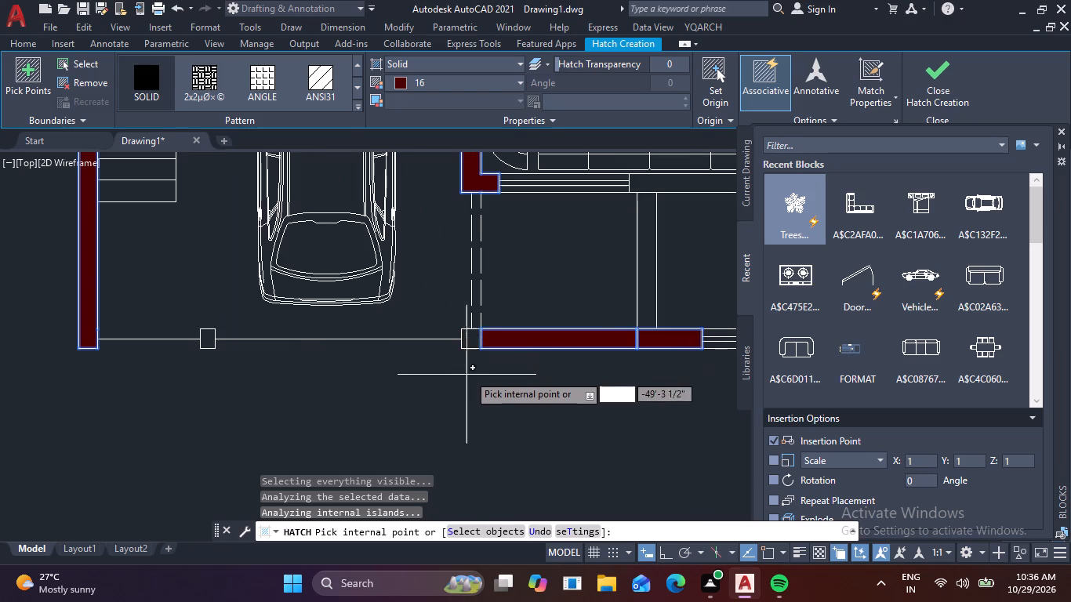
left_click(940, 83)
Delete the solid hatch filling the front wall, the garage and sitting room outer walls, and the wall between them.
scroll(626, 284, "down", 2)
middle_click_drag(590, 299, 419, 332)
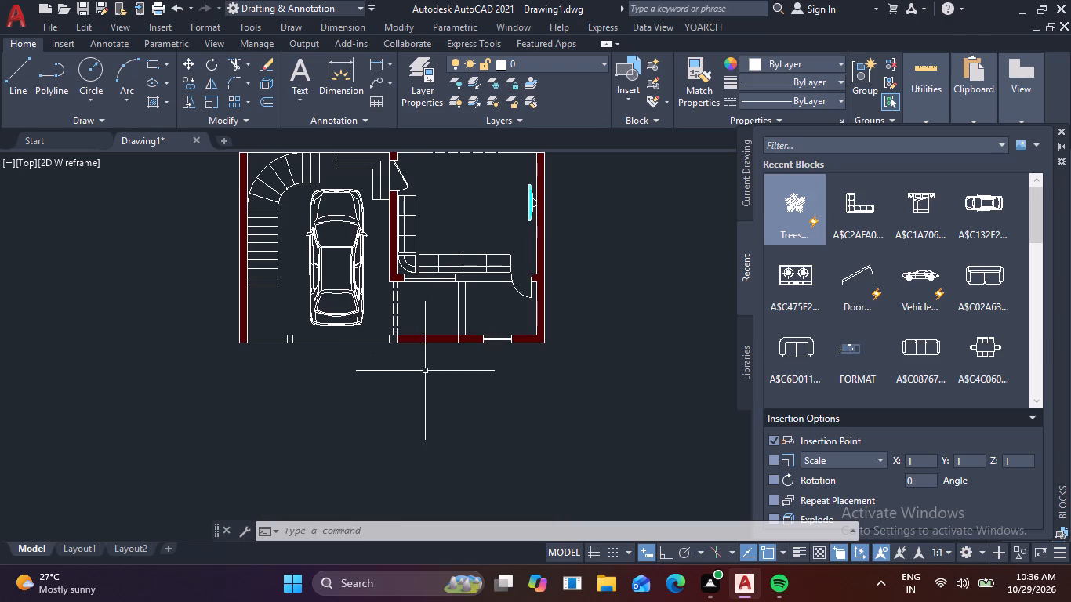
scroll(416, 339, "down", 1)
middle_click_drag(340, 457, 310, 499)
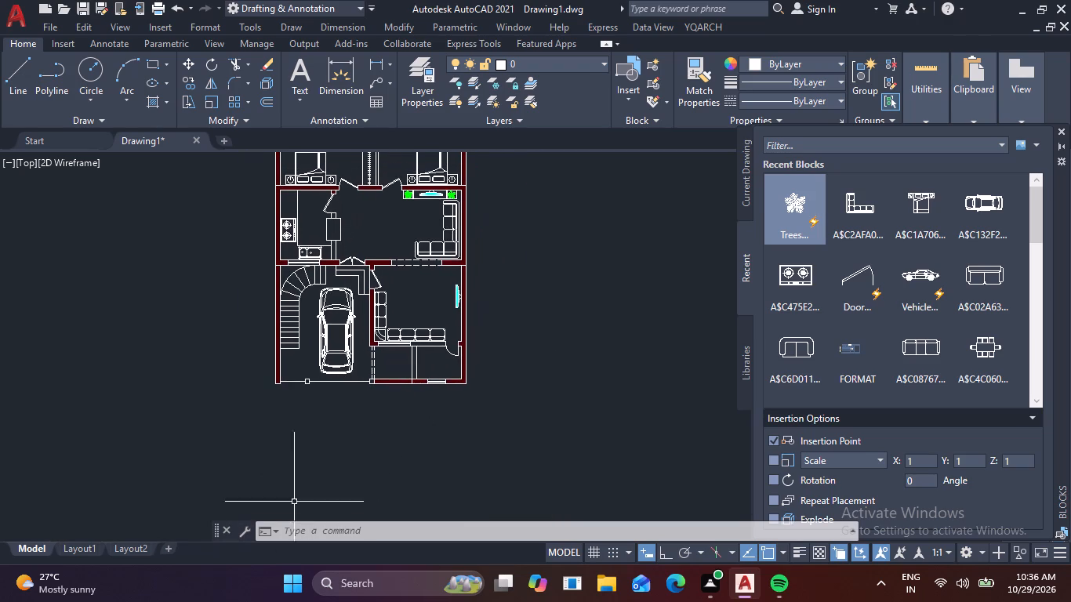
middle_click_drag(341, 446, 248, 568)
scroll(339, 446, "down", 1)
middle_click_drag(295, 506, 354, 364)
scroll(354, 393, "up", 3)
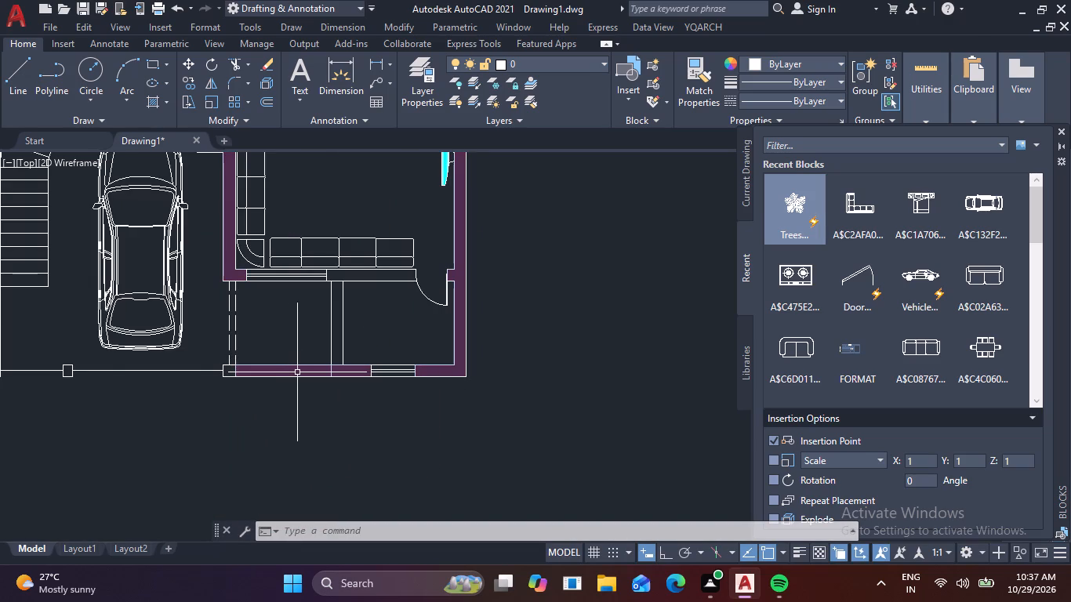
scroll(296, 373, "down", 2)
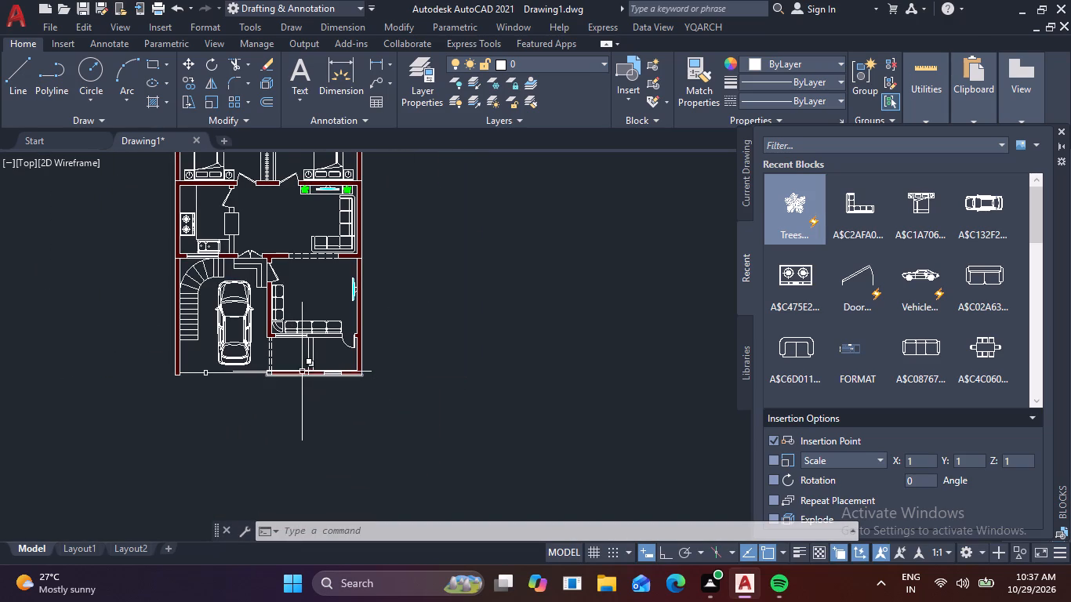
scroll(301, 372, "up", 1)
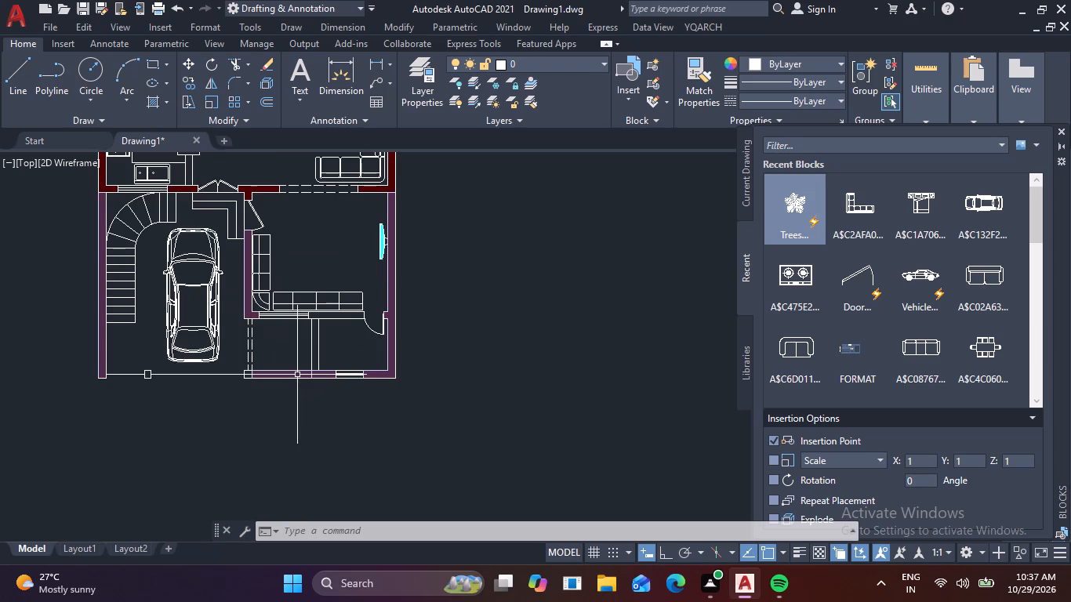
left_click(297, 375)
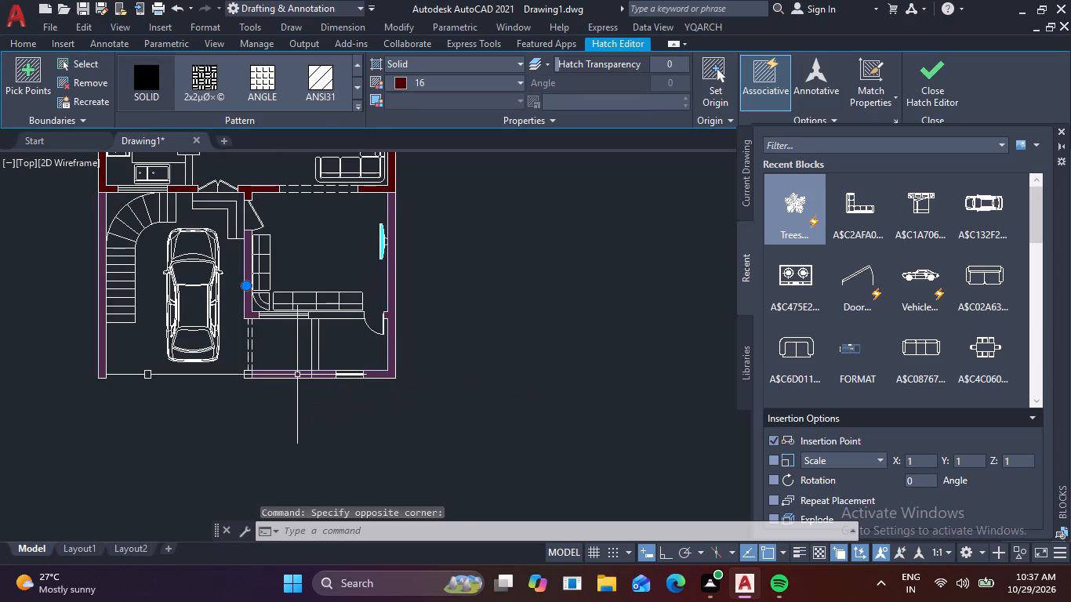
key("Delete")
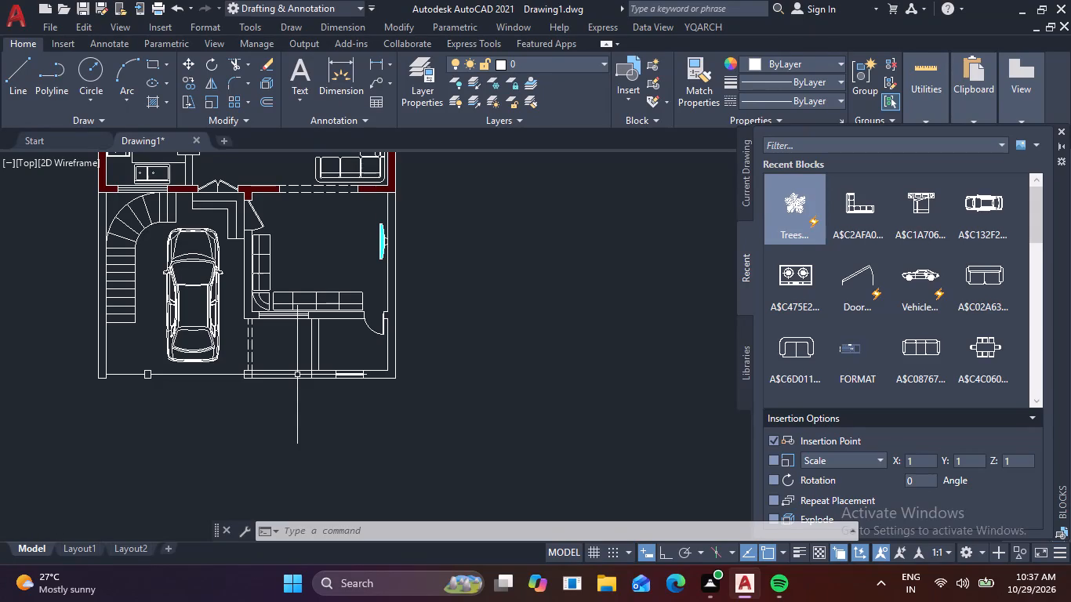
Hatch the sitting room's outer wall, front wall beside the window, small front room's partition and wall beside its door in solid colour 16.
type("h")
key("space")
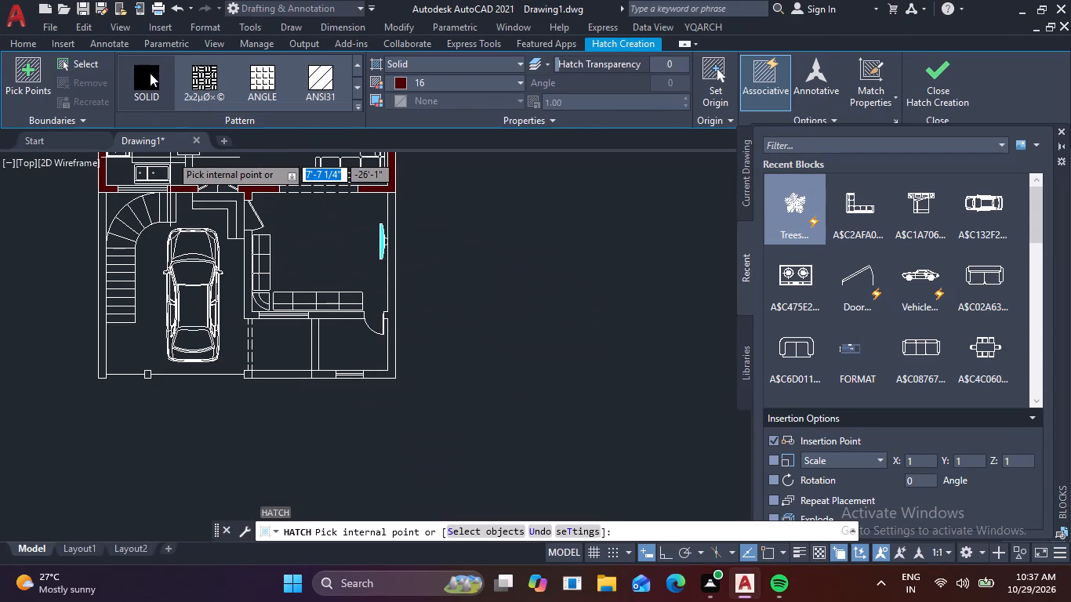
left_click(150, 73)
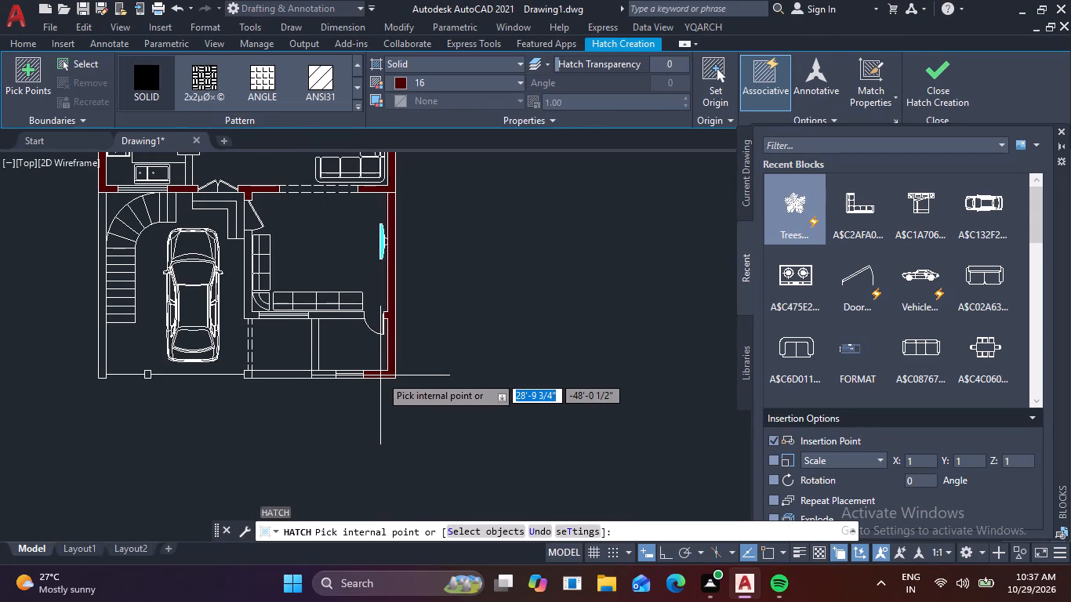
left_click(380, 375)
left_click(317, 375)
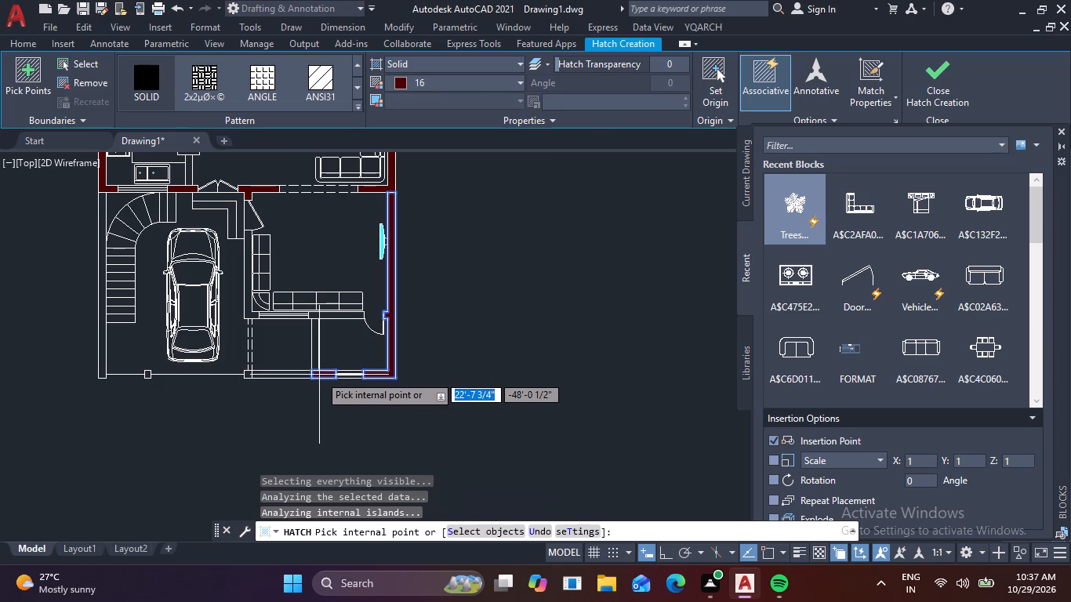
scroll(310, 363, "up", 2)
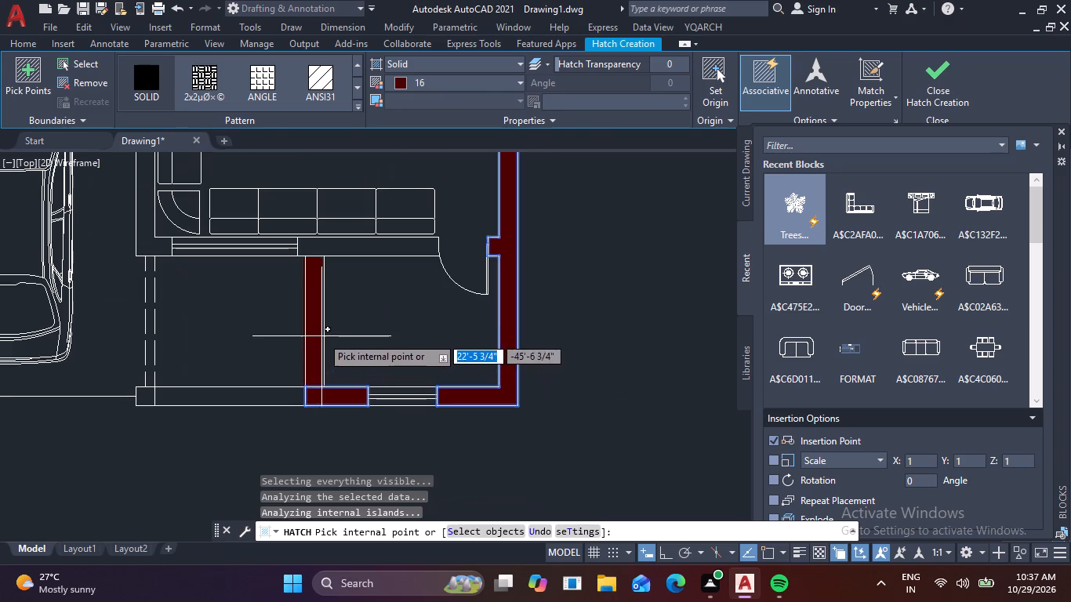
left_click(319, 328)
left_click(351, 242)
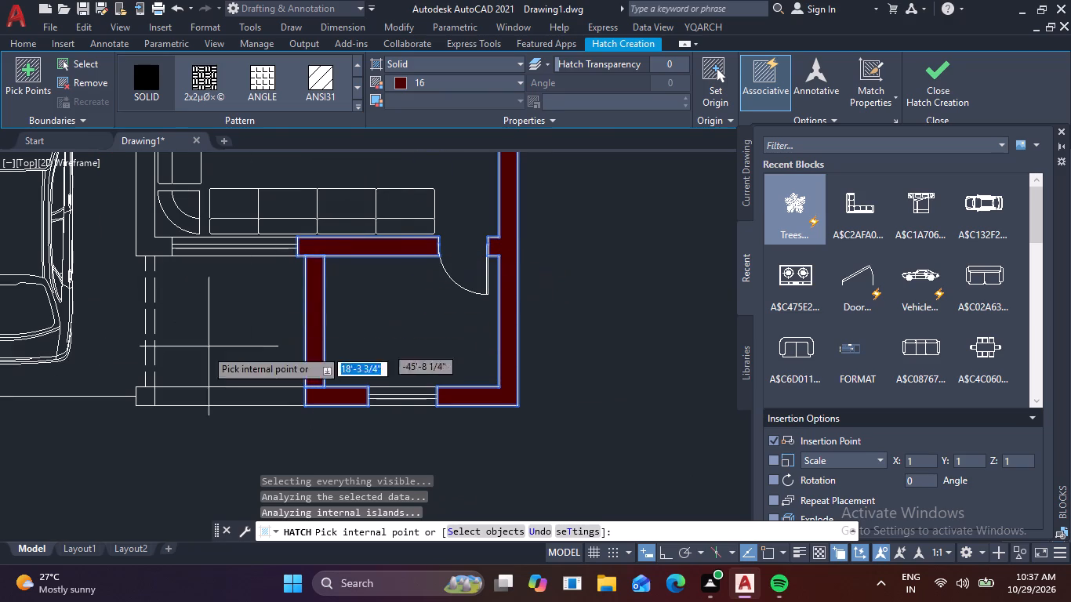
Fill the front corner post, garage–sitting room wall, garage-front post and outer wall beside the stairs with the same hatch, and finish it.
left_click(147, 392)
middle_click_drag(238, 329, 310, 454)
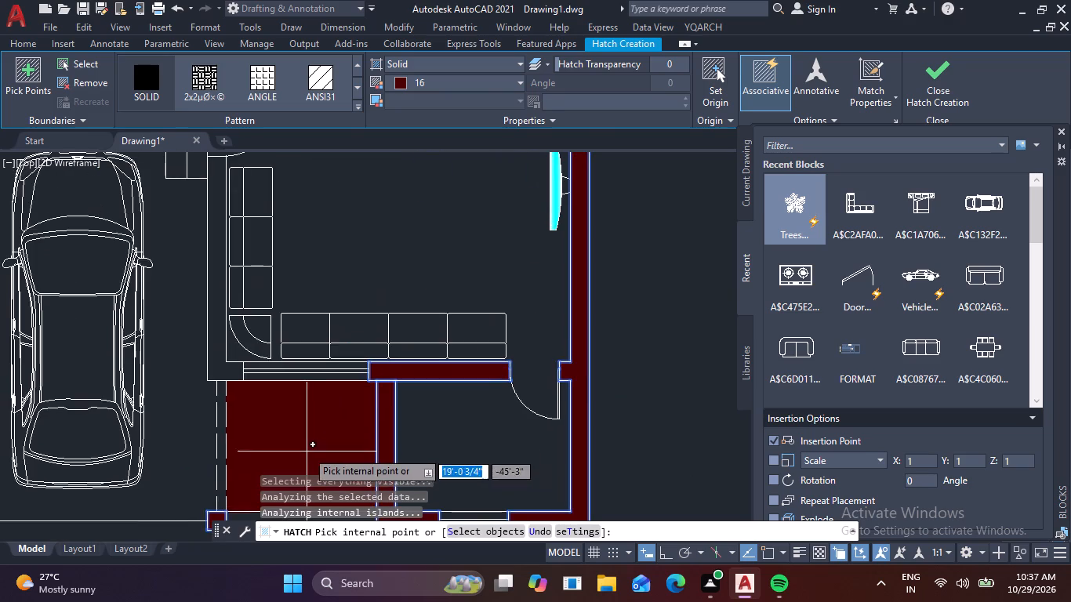
scroll(301, 425, "down", 2)
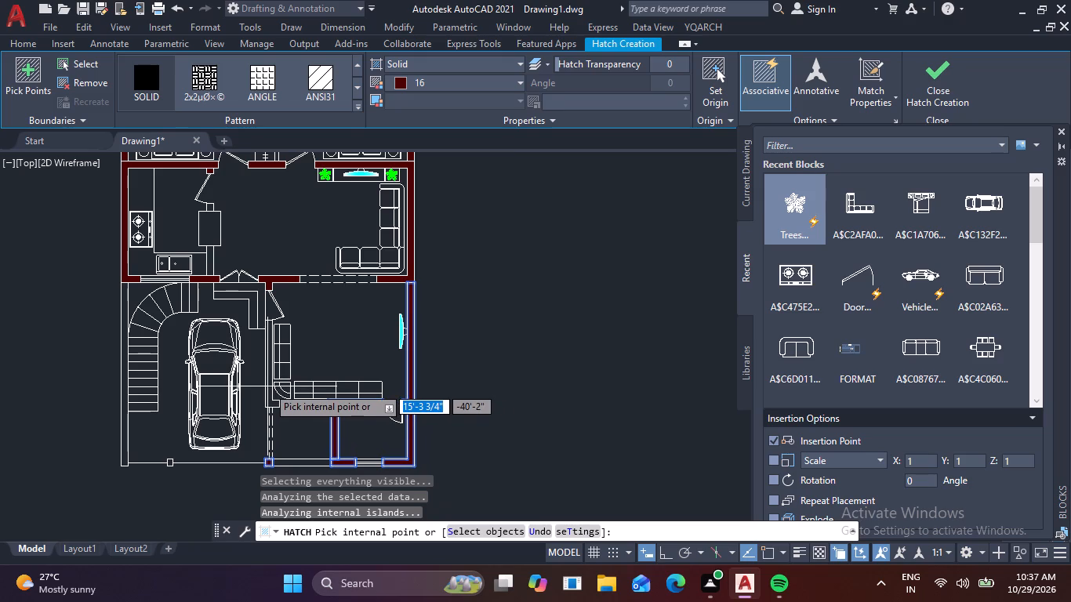
scroll(272, 381, "up", 1)
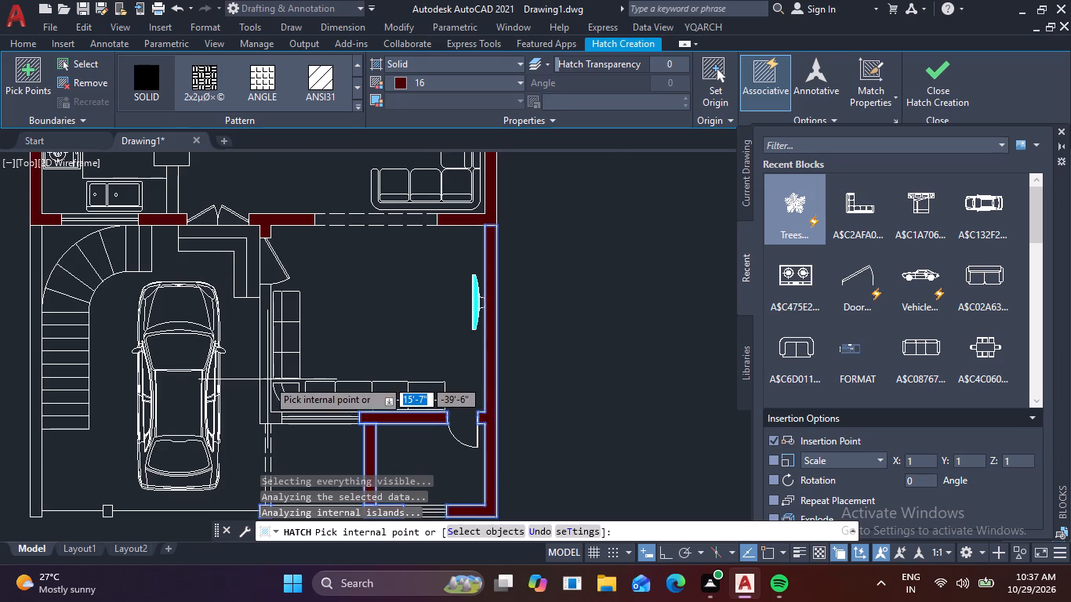
left_click(267, 379)
scroll(389, 350, "down", 2)
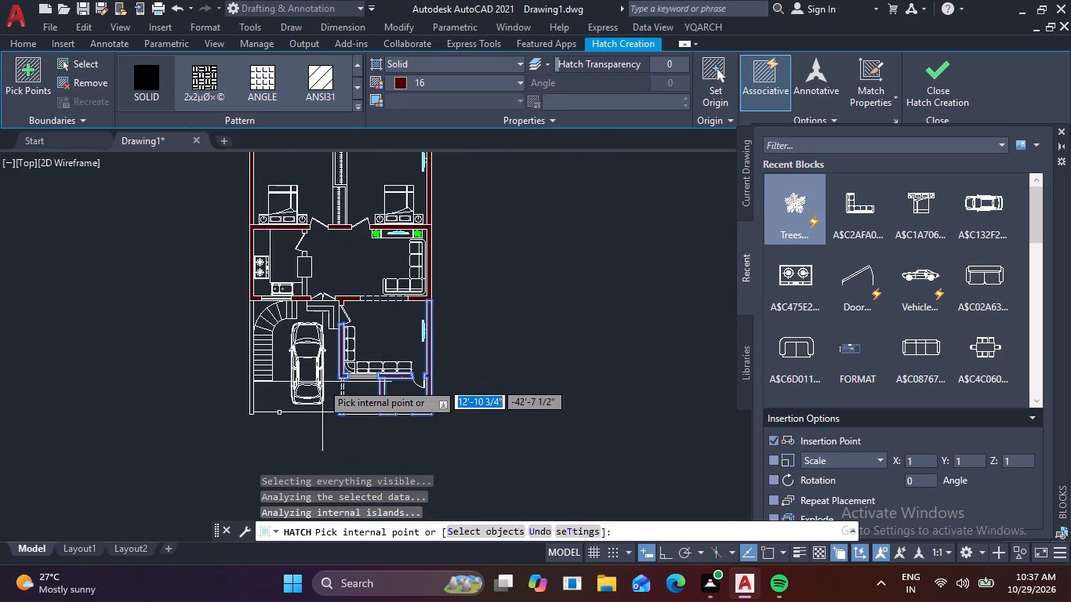
scroll(288, 405, "up", 4)
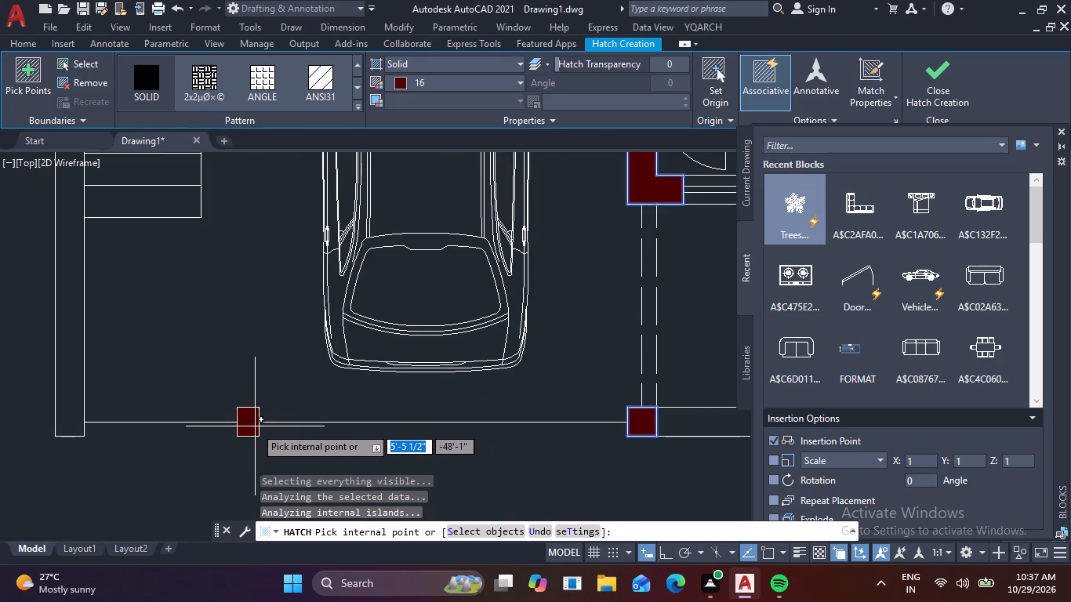
left_click(255, 426)
scroll(220, 410, "down", 2)
scroll(124, 352, "down", 1)
left_click(125, 323)
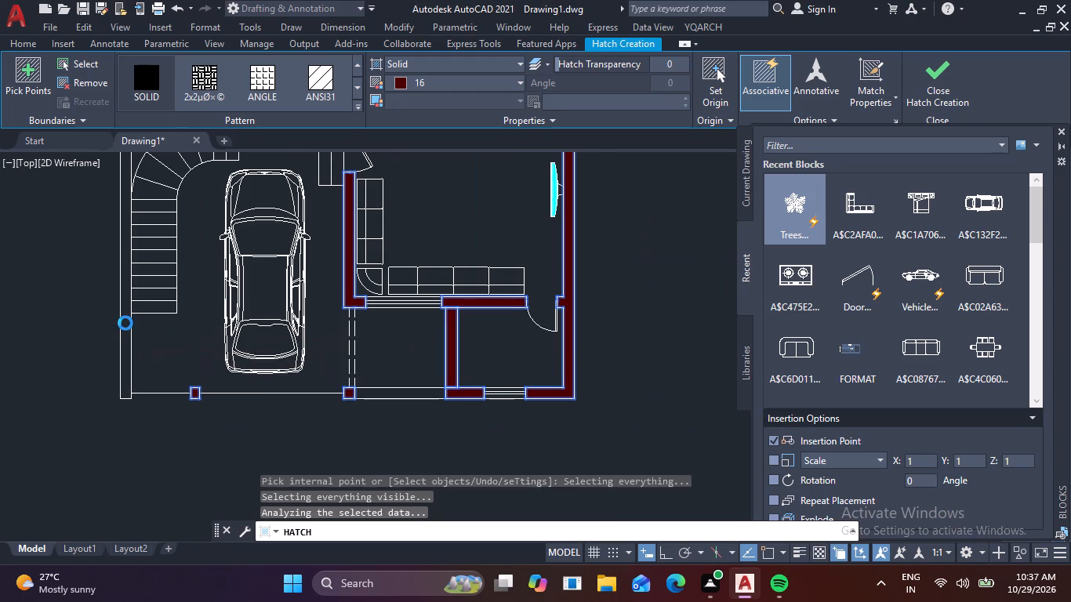
middle_click_drag(96, 353, 52, 529)
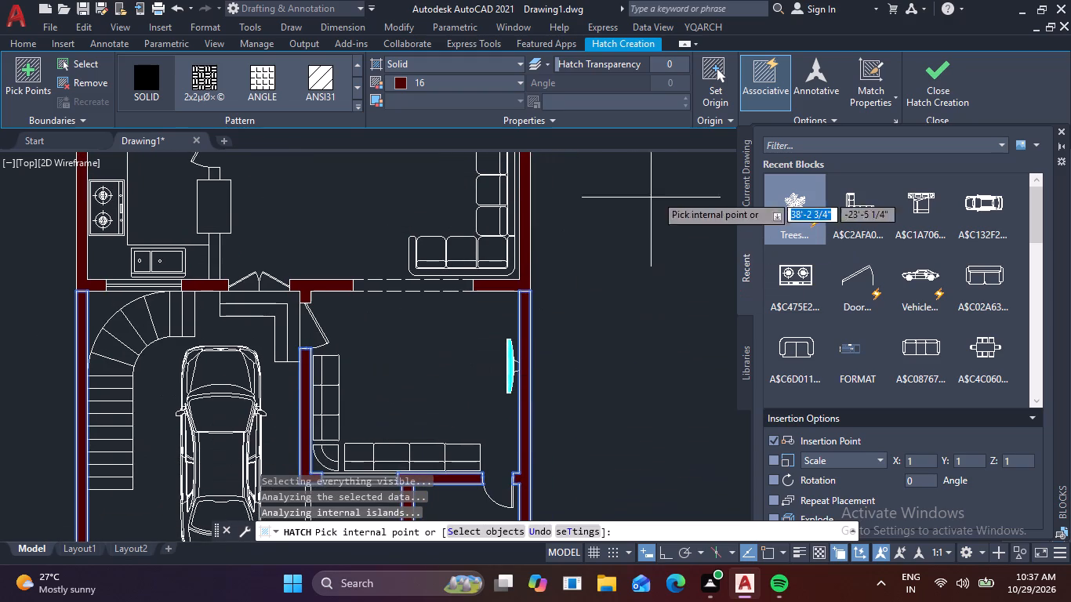
left_click(949, 86)
Examine the wall fills across the whole floor plan, from the front rooms through the living area to the rear bedrooms.
scroll(383, 378, "down", 2)
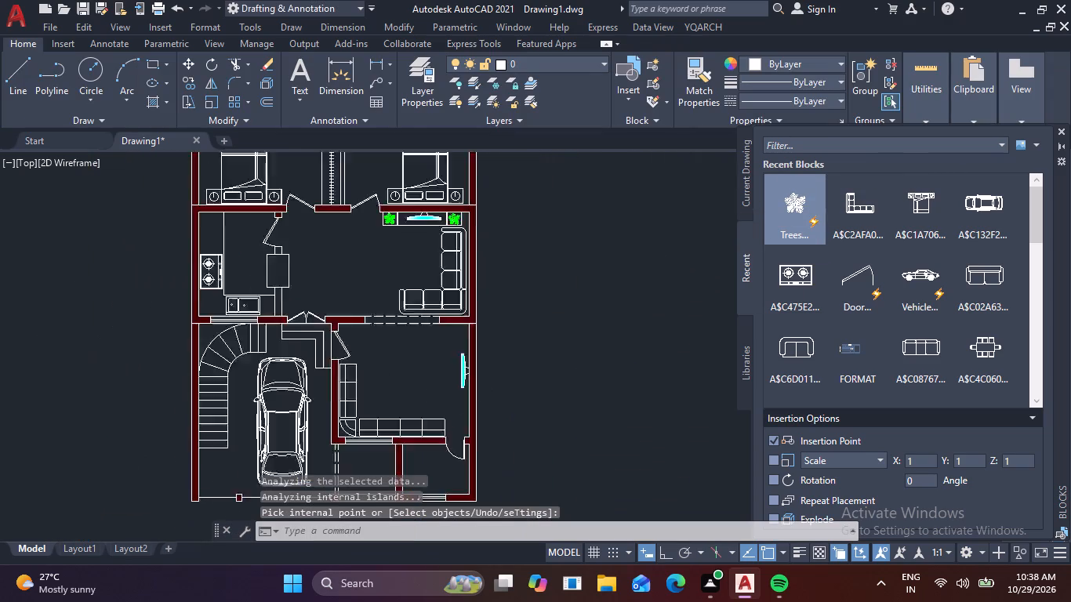
middle_click_drag(396, 382, 358, 315)
scroll(330, 364, "up", 2)
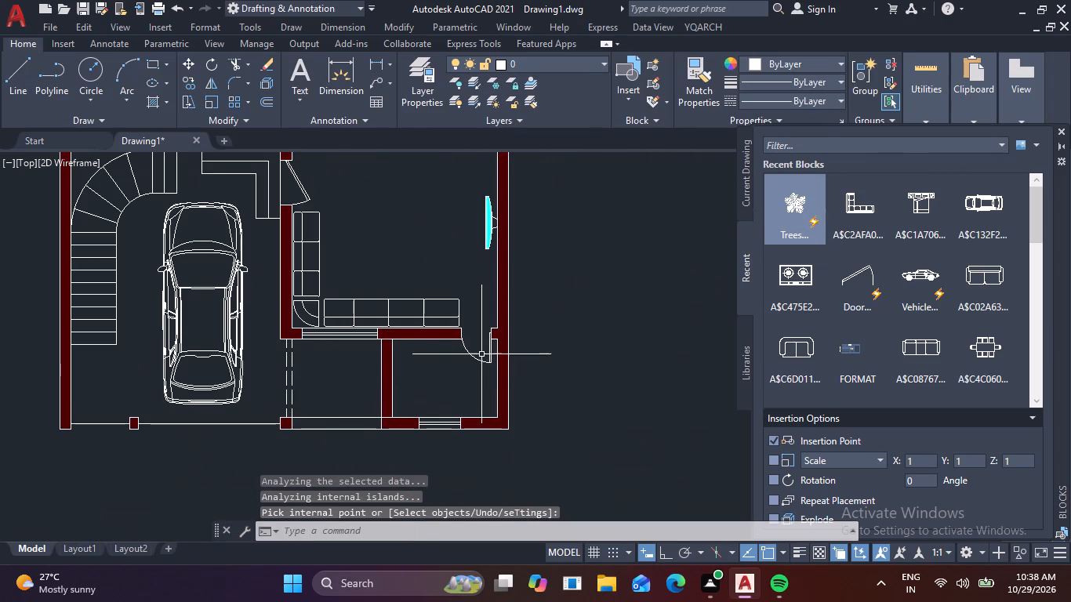
middle_click_drag(394, 261, 394, 432)
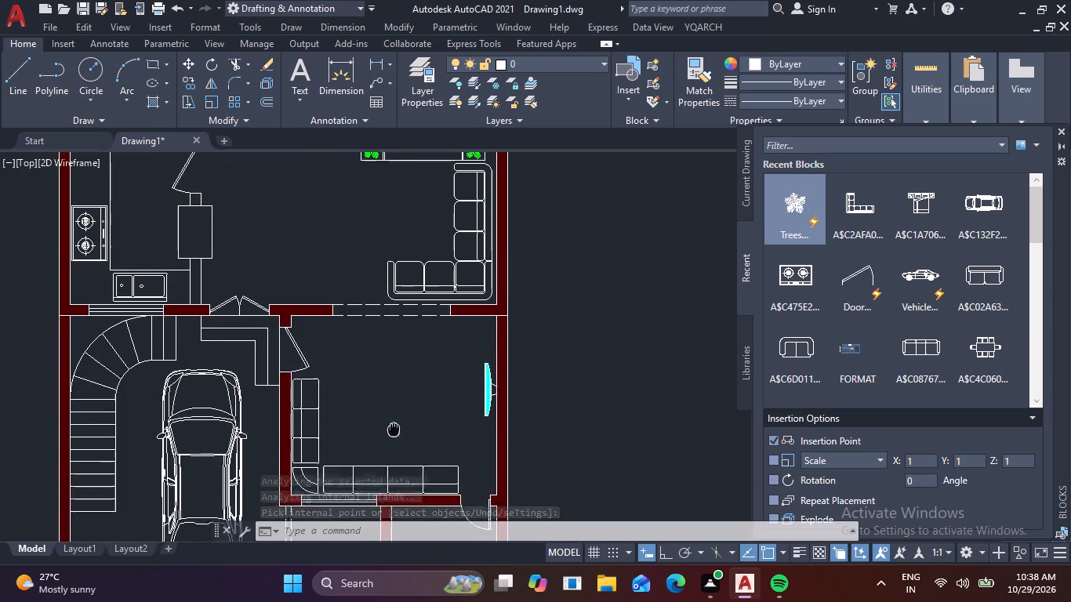
middle_click_drag(394, 432, 396, 451)
middle_click_drag(375, 290, 379, 446)
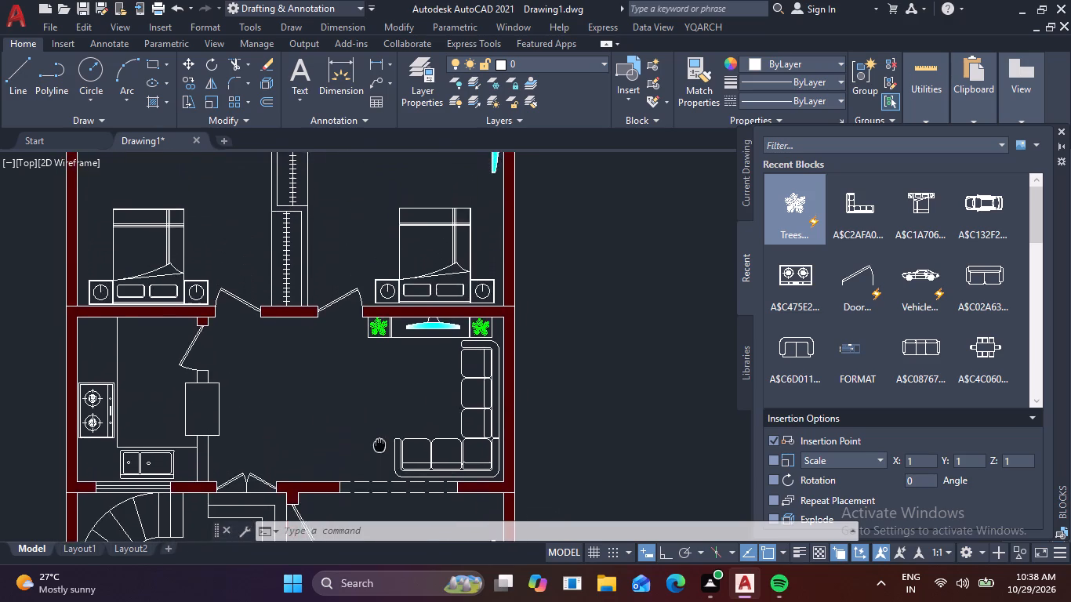
middle_click_drag(379, 446, 383, 551)
scroll(366, 362, "down", 2)
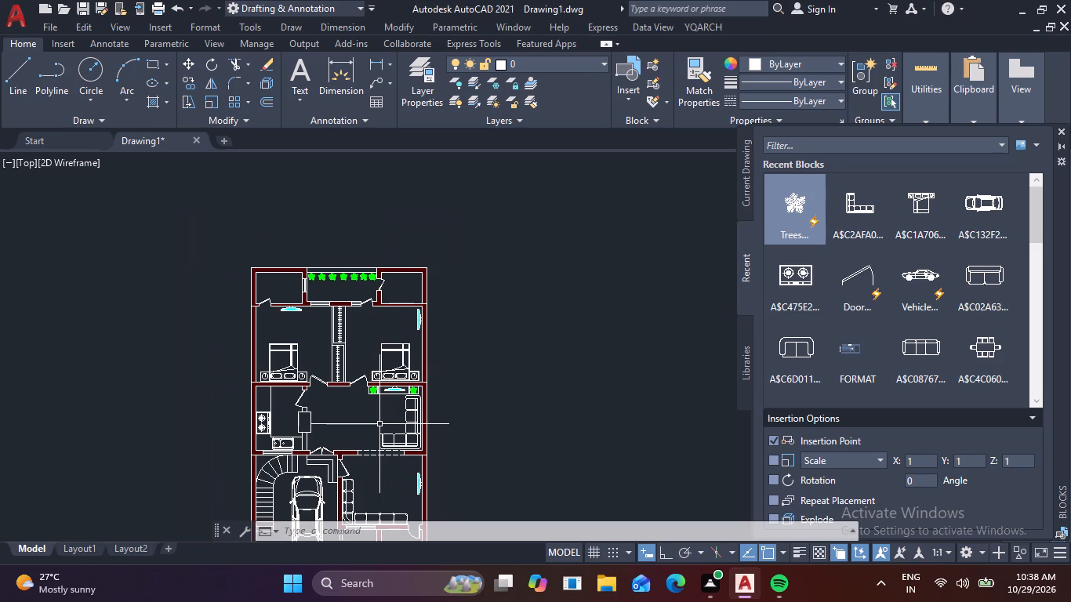
middle_click_drag(409, 470, 407, 443)
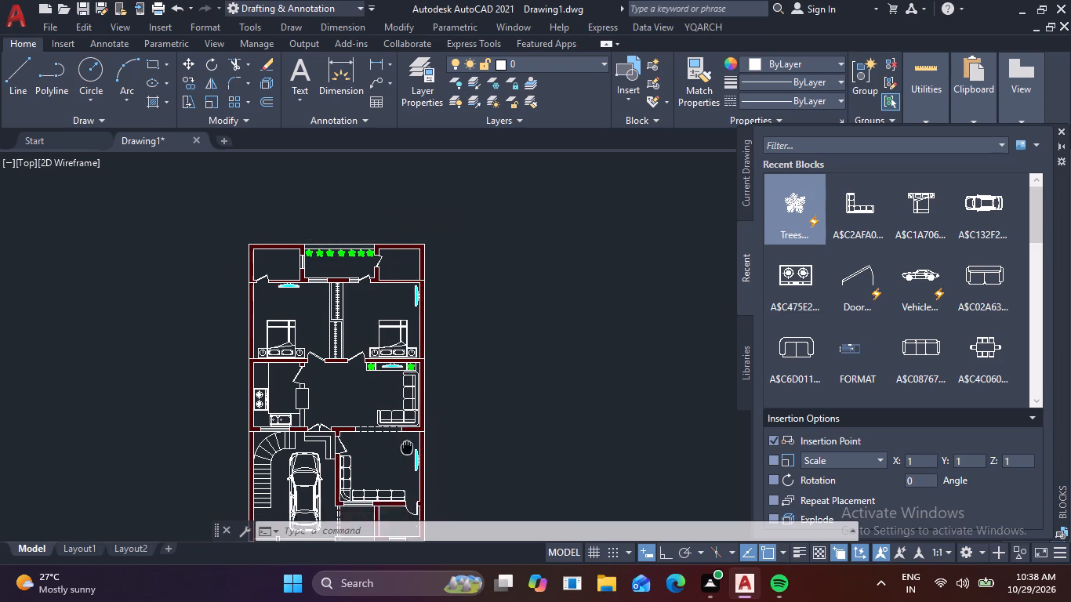
middle_click_drag(407, 443, 398, 412)
middle_click_drag(397, 401, 398, 389)
middle_click(398, 383)
scroll(392, 382, "up", 1)
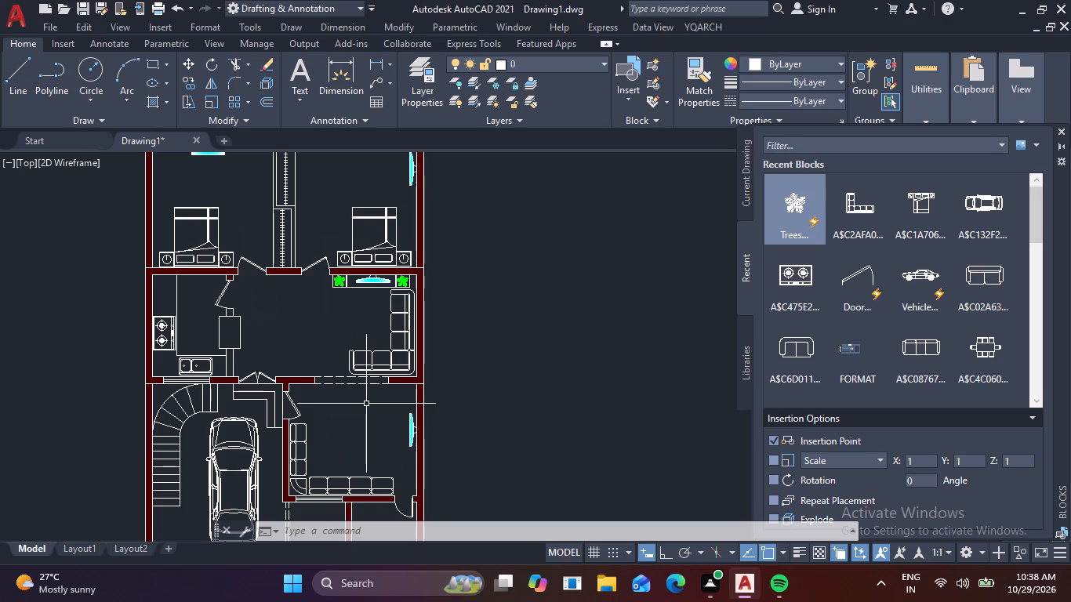
scroll(299, 311, "down", 1)
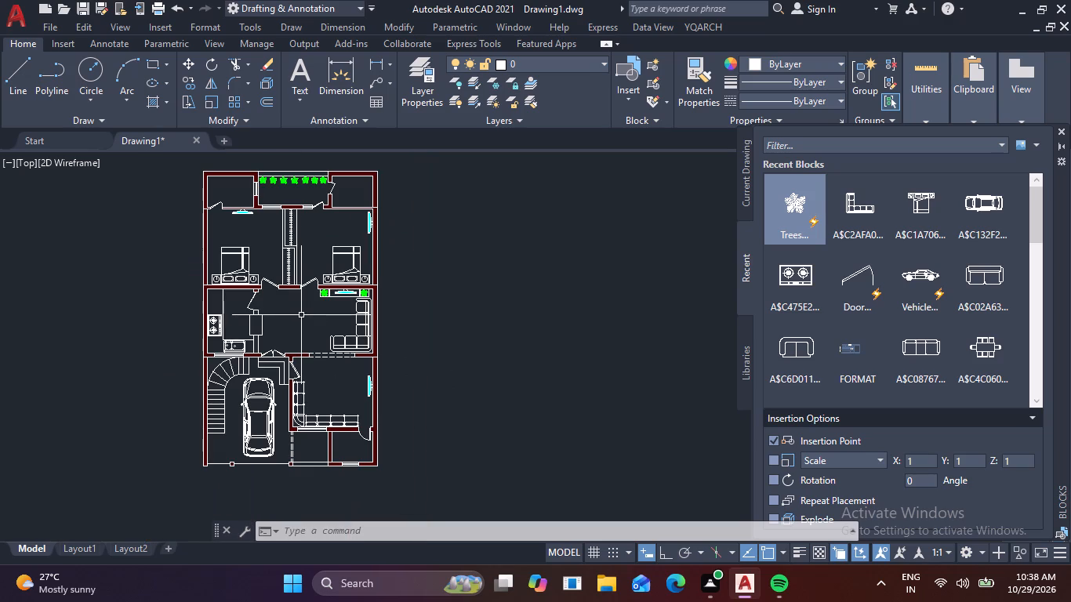
scroll(365, 404, "up", 3)
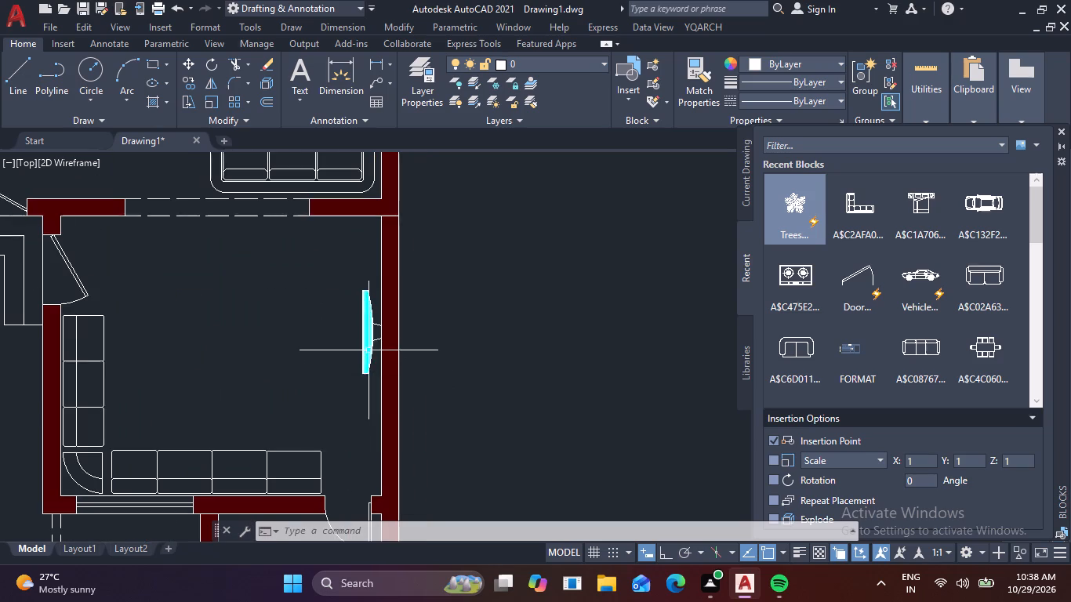
scroll(368, 347, "up", 1)
scroll(368, 346, "down", 3)
scroll(343, 466, "up", 3)
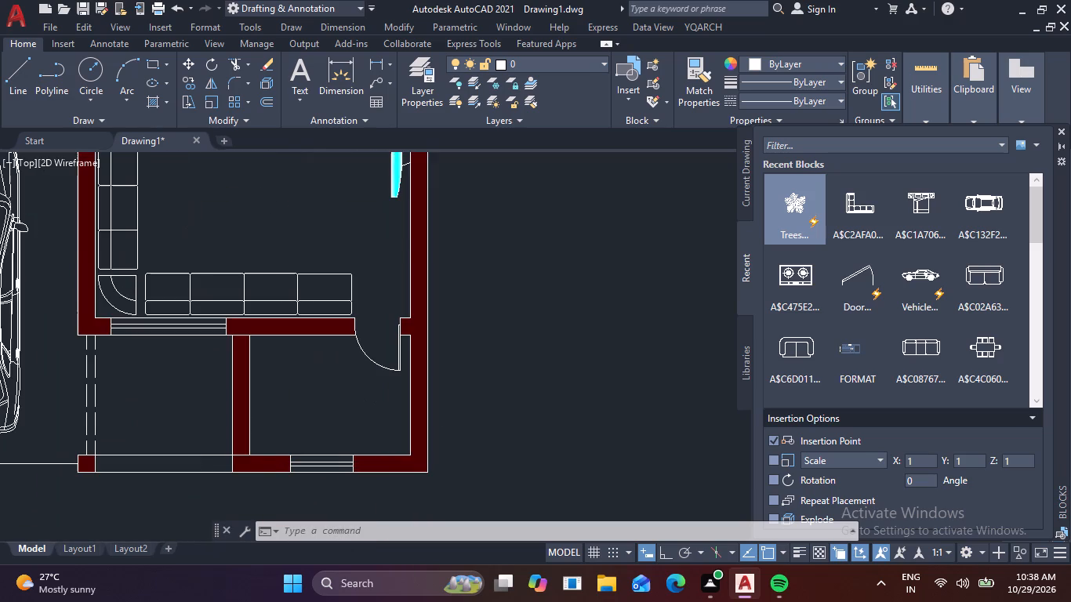
scroll(346, 459, "down", 2)
middle_click_drag(308, 295, 360, 403)
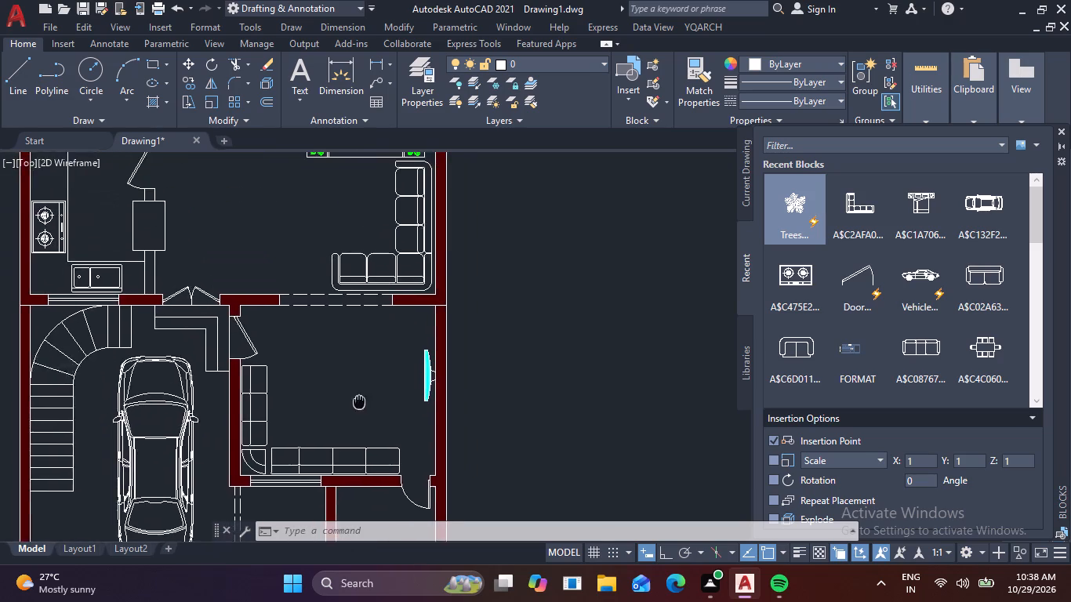
middle_click_drag(360, 403, 379, 466)
middle_click_drag(339, 354, 386, 544)
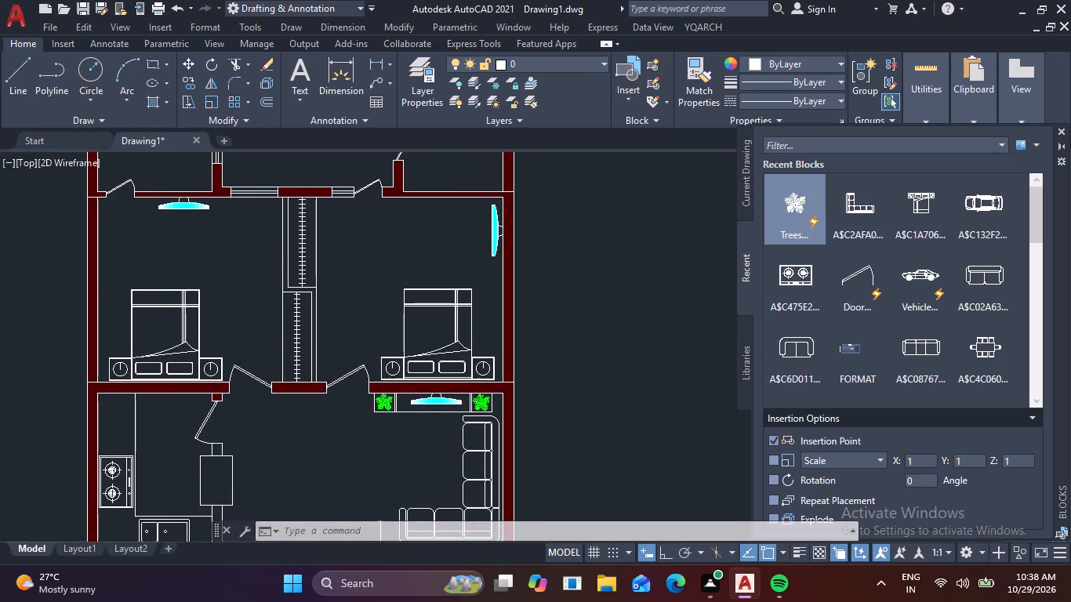
scroll(389, 354, "down", 1)
scroll(383, 433, "down", 1)
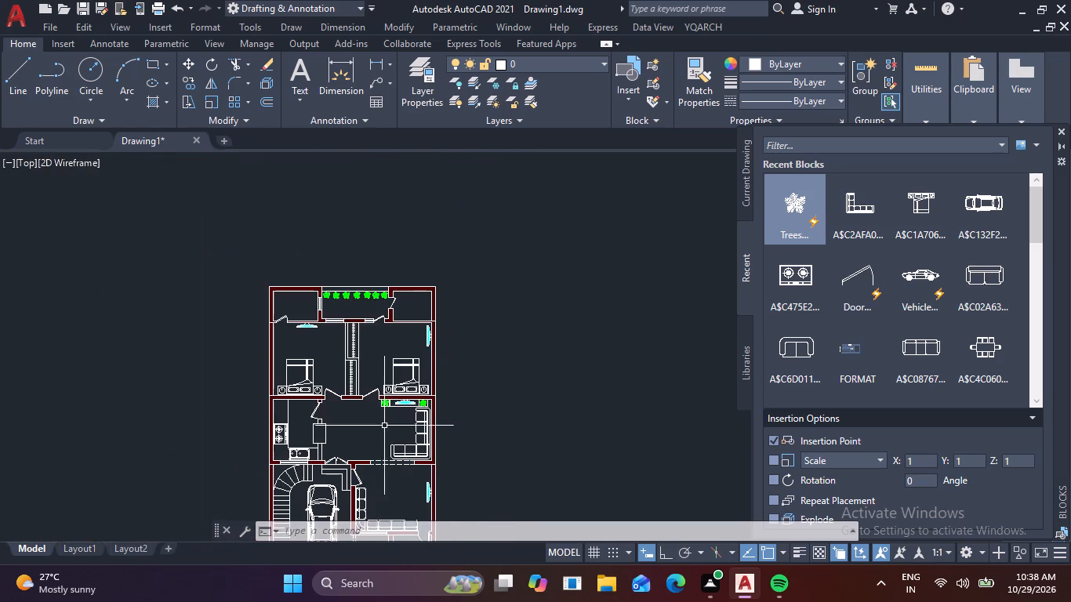
Examine the filled floor plan in model space and on the Layout1 sheet, and return to model space.
middle_click_drag(378, 400, 371, 364)
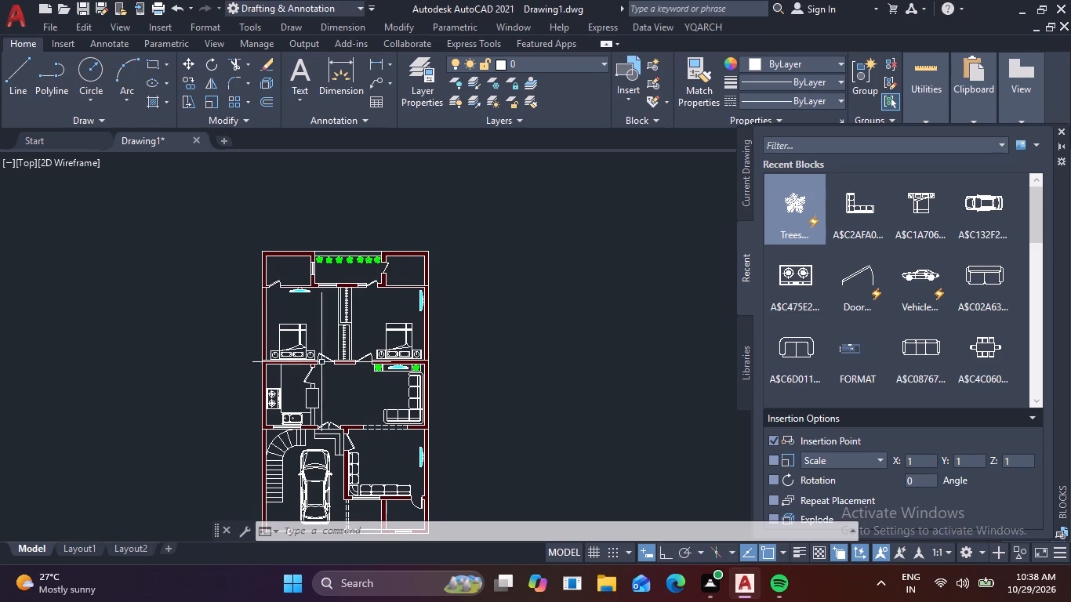
scroll(282, 272, "up", 3)
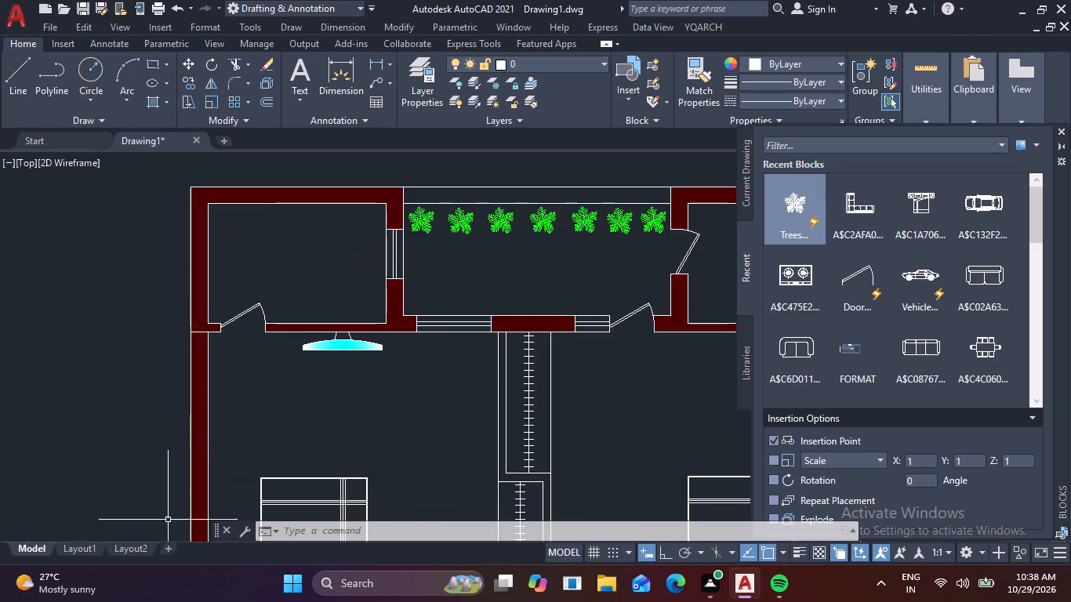
left_click(90, 549)
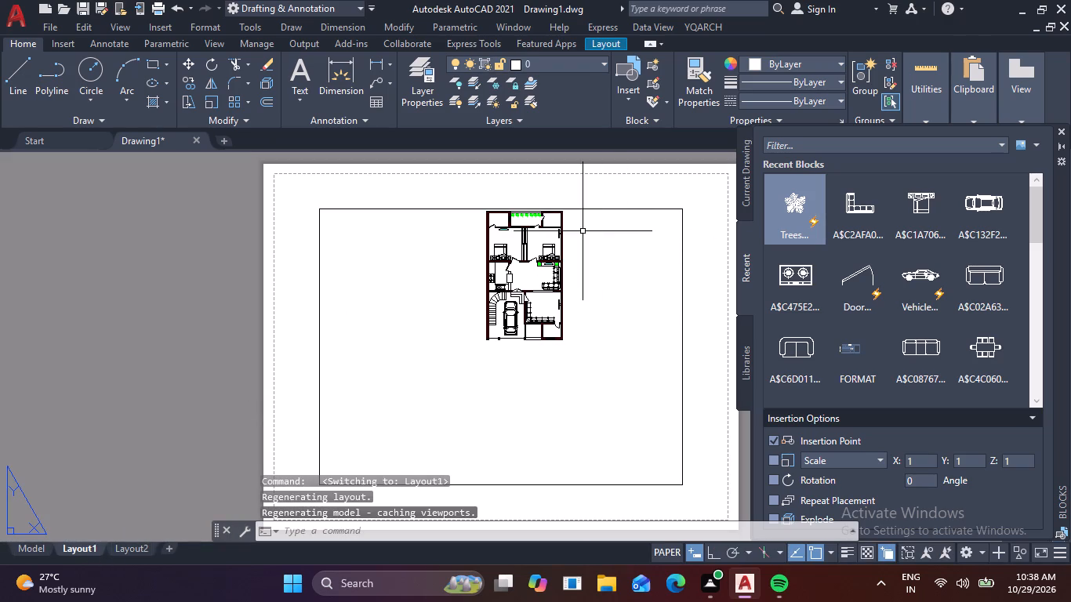
scroll(581, 231, "up", 3)
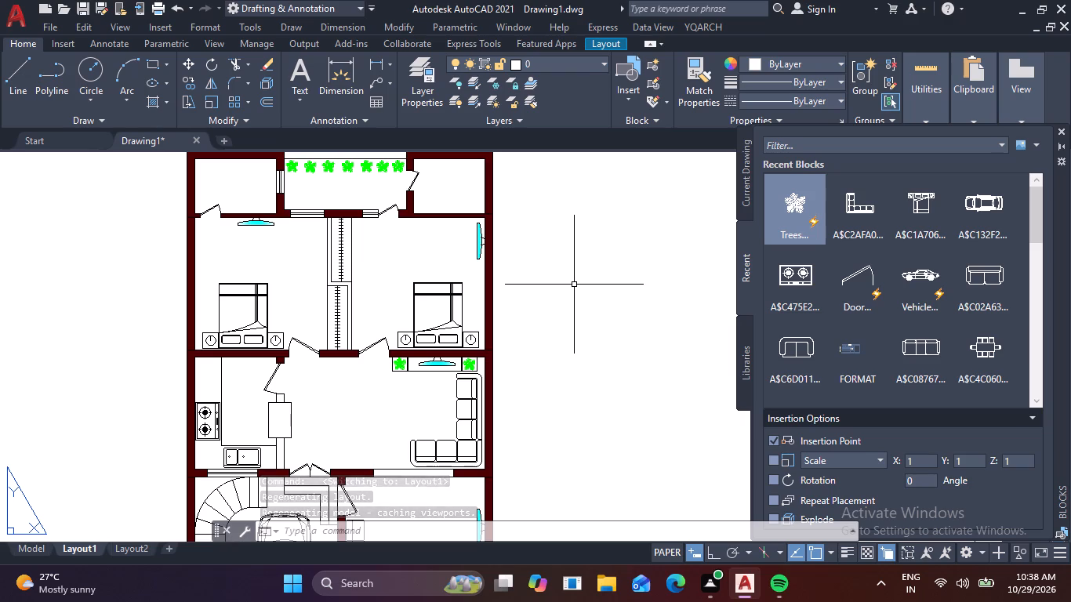
scroll(572, 286, "down", 2)
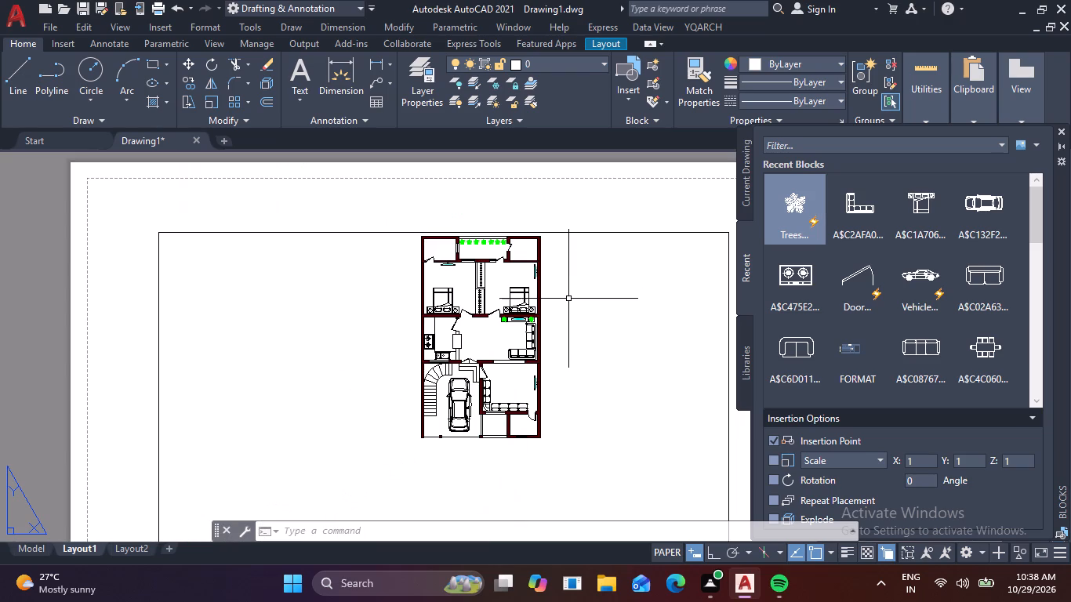
scroll(568, 299, "up", 1)
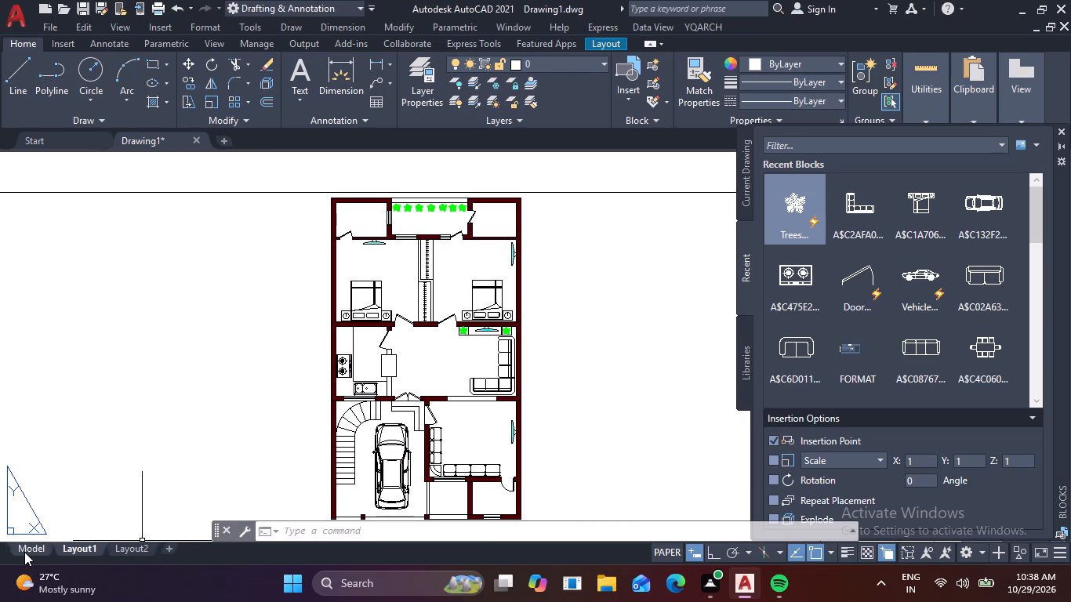
left_click(26, 552)
Create a multiline text box inside the rear-left corner room and enter BATH in capitals.
left_click(294, 78)
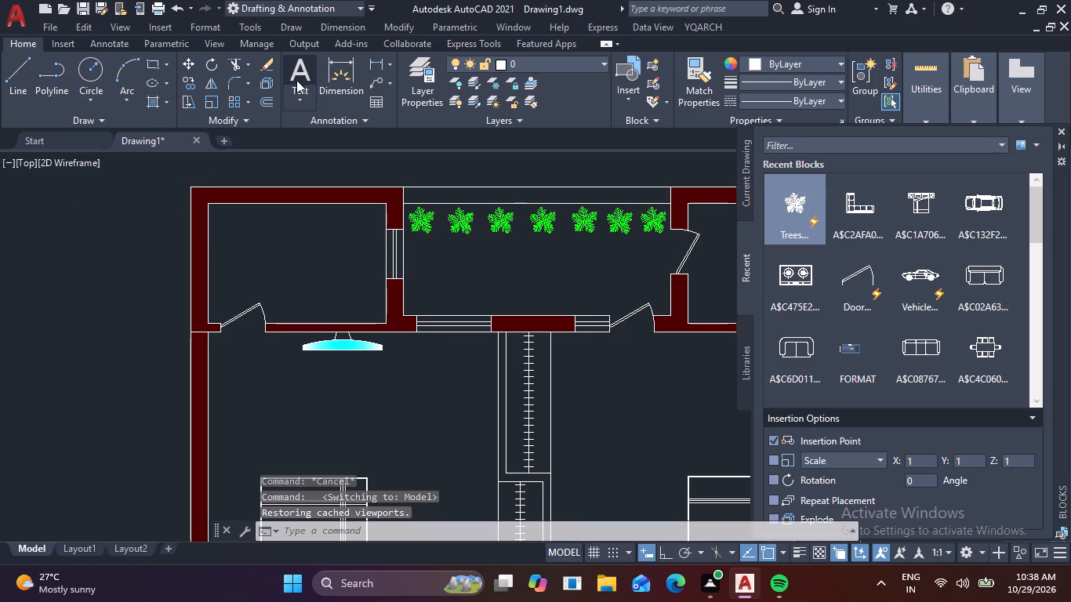
left_click(221, 219)
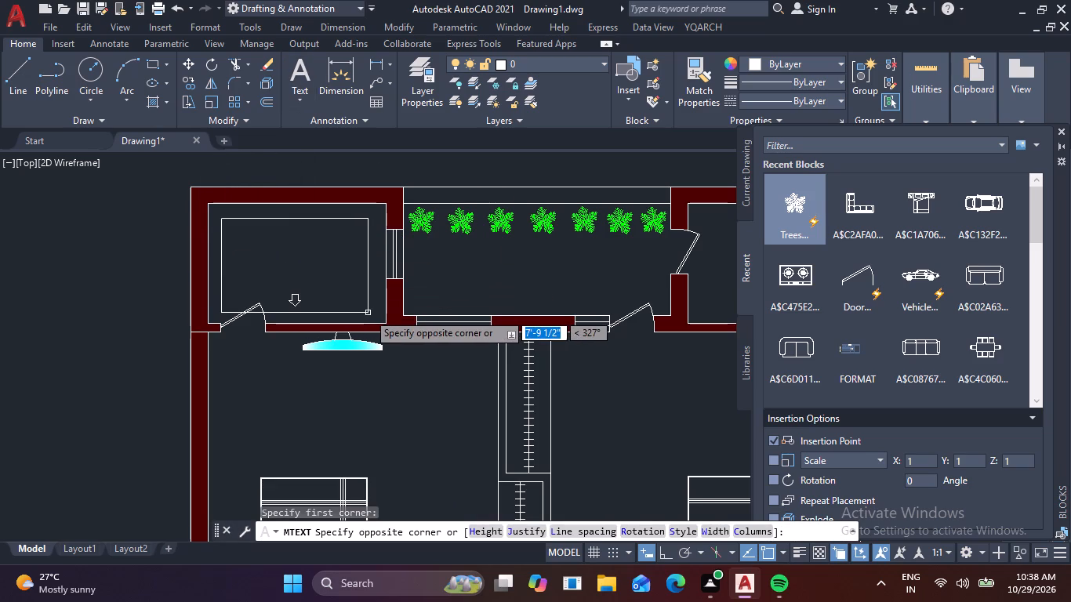
left_click(368, 313)
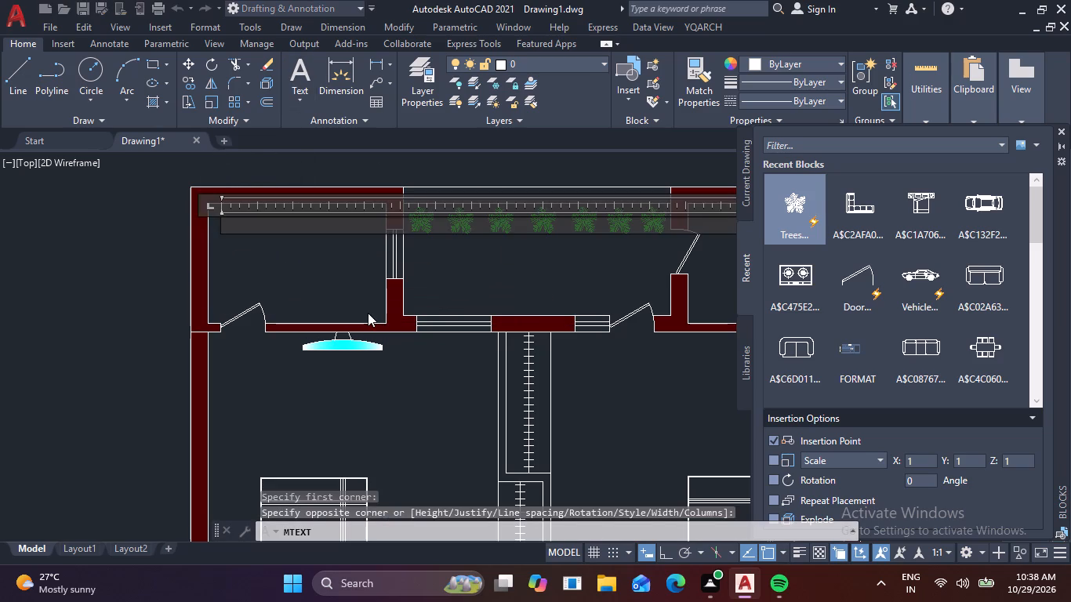
type("bath")
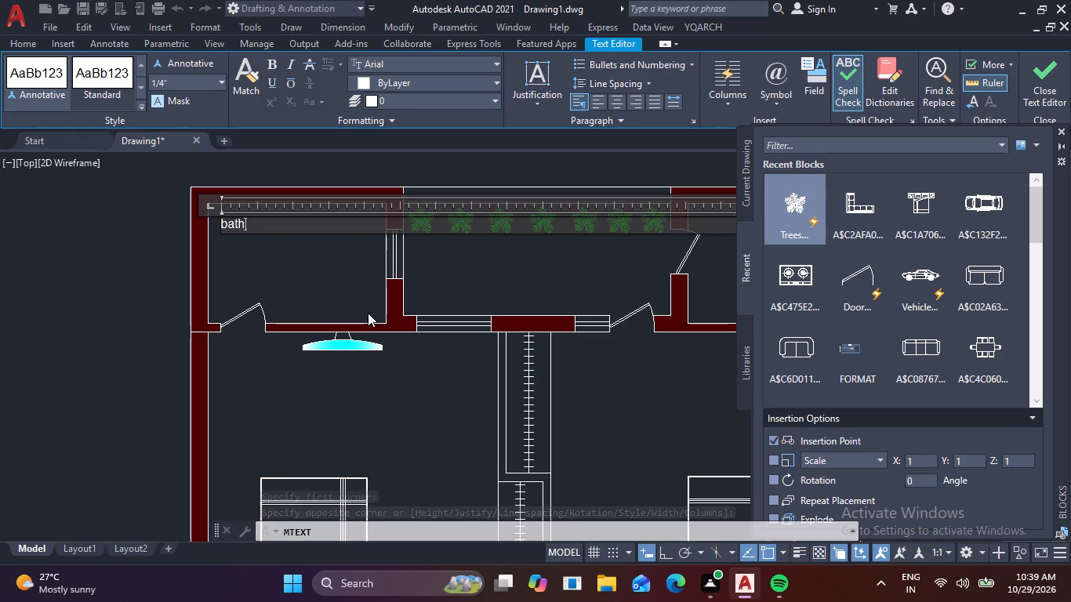
key("BackSpace")
key("BackSpace")
key("BackSpace")
key("BackSpace")
key("BackSpace")
key("BackSpace")
key("BackSpace")
key("BackSpace")
key("BackSpace")
key("BackSpace")
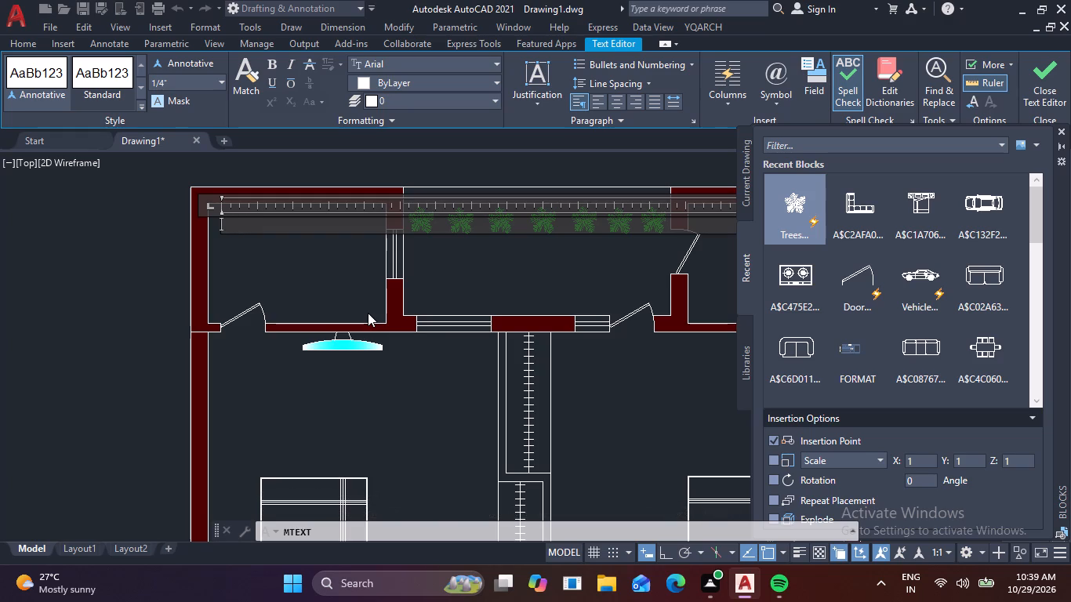
type("BATH")
Add a second line with the room size 8'X5'4 1/2" below BATH.
key("Return")
type("8'")
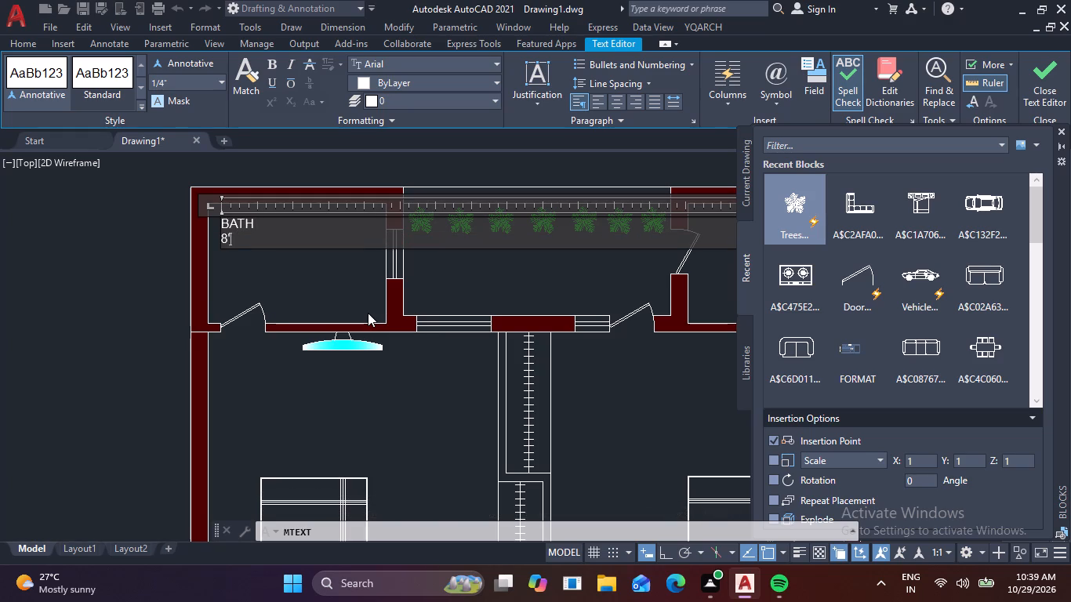
key("x")
type("5'")
key("4")
key("space")
type("1'2")
key("apostrophe")
key("BackSpace")
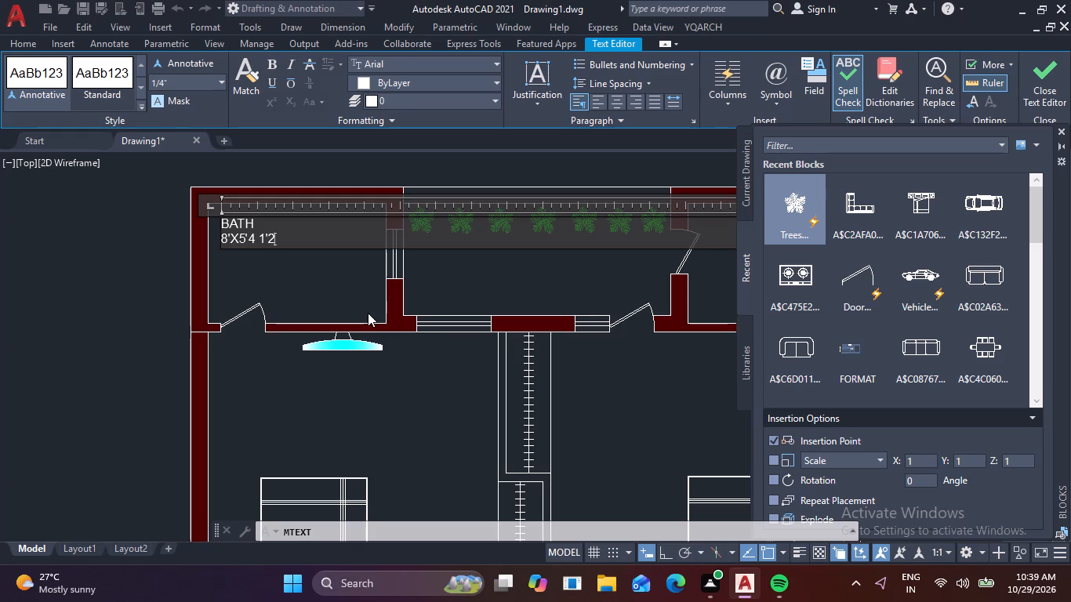
key("BackSpace")
key("BackSpace")
key("slash")
type("2\"")
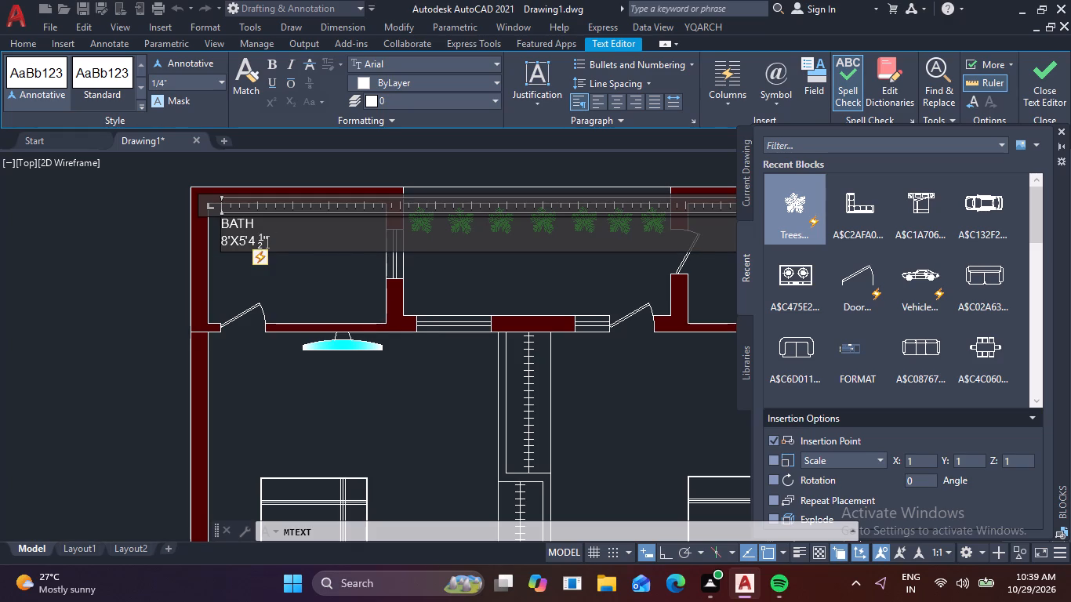
Set the height of both lines of the bath label to 7" and finish the text.
left_click_drag(315, 241, 172, 215)
left_click(188, 73)
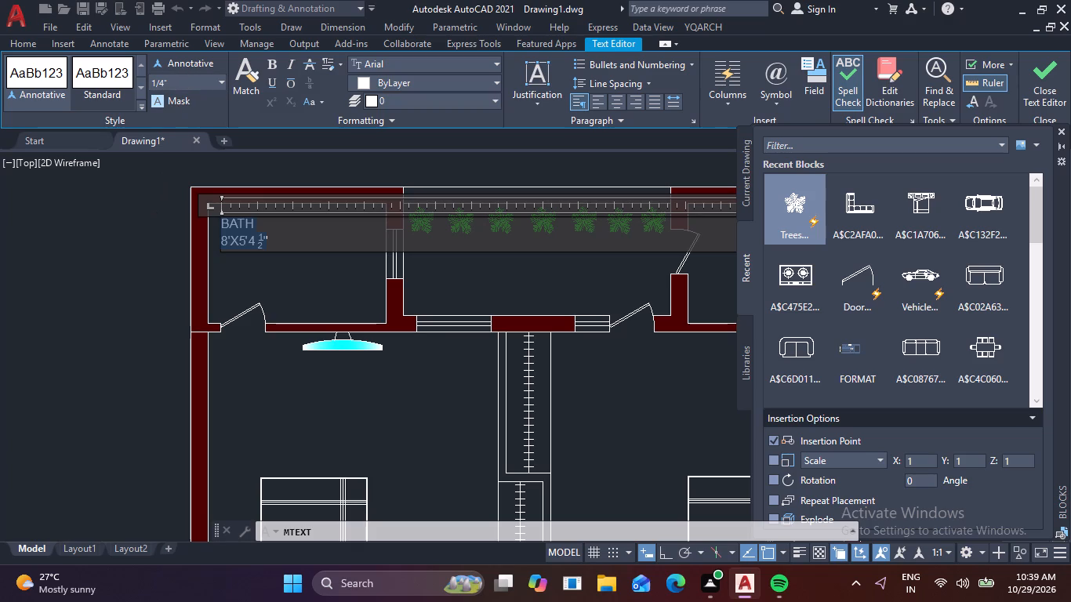
left_click(187, 80)
key("7")
key("Return")
left_click(80, 227)
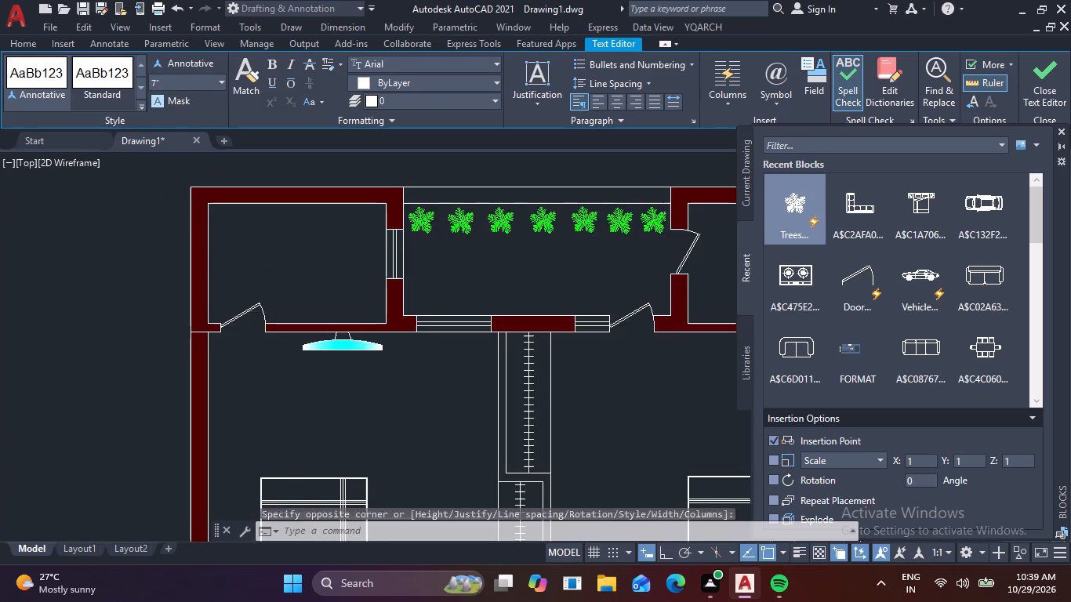
Centre-align both lines of the bath label and narrow its text box.
scroll(154, 244, "down", 1)
scroll(237, 252, "up", 2)
double_click(213, 248)
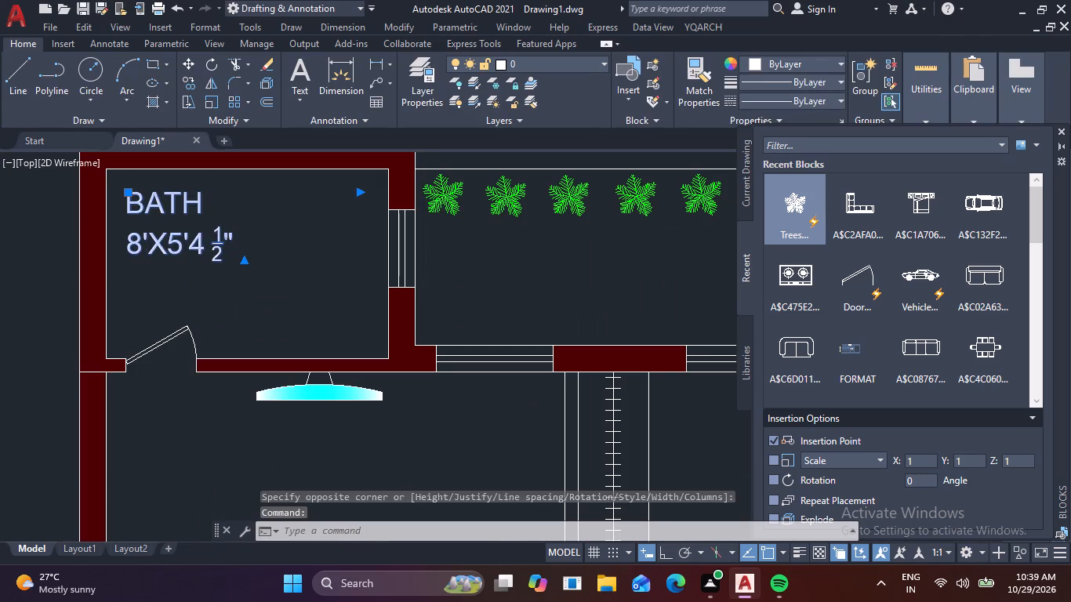
left_click_drag(257, 247, 97, 193)
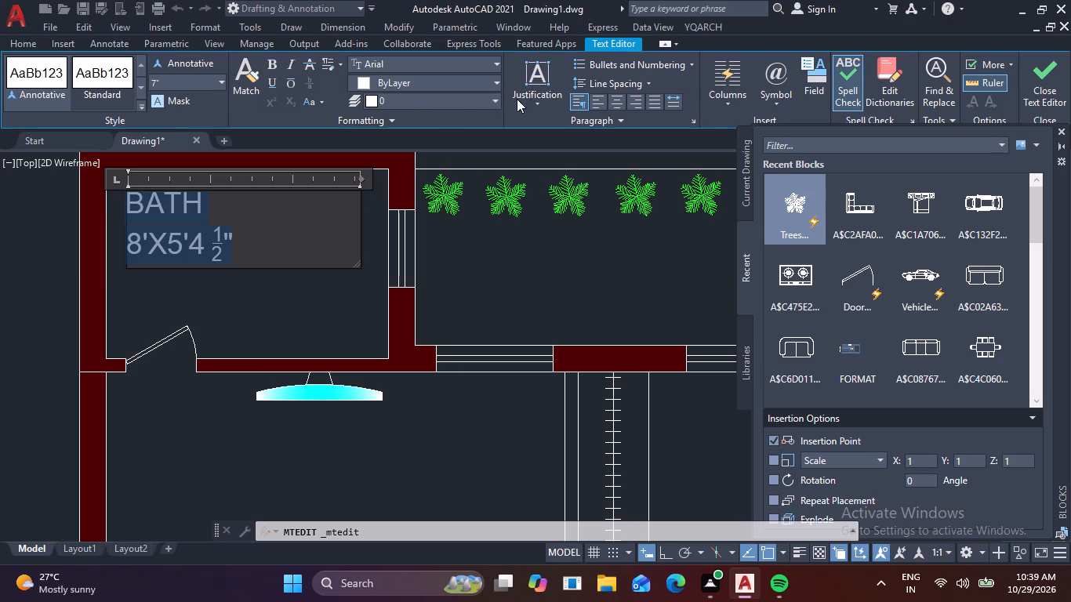
left_click(612, 103)
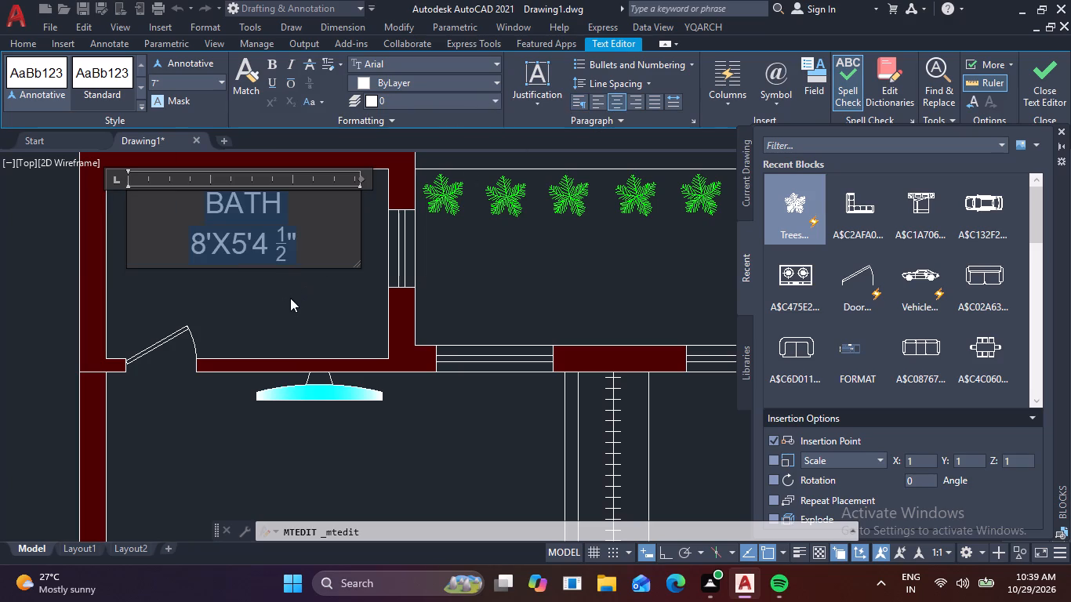
left_click_drag(363, 180, 300, 189)
left_click(268, 296)
Move the bath label to about the centre of the rear-left bathroom.
left_click(245, 255)
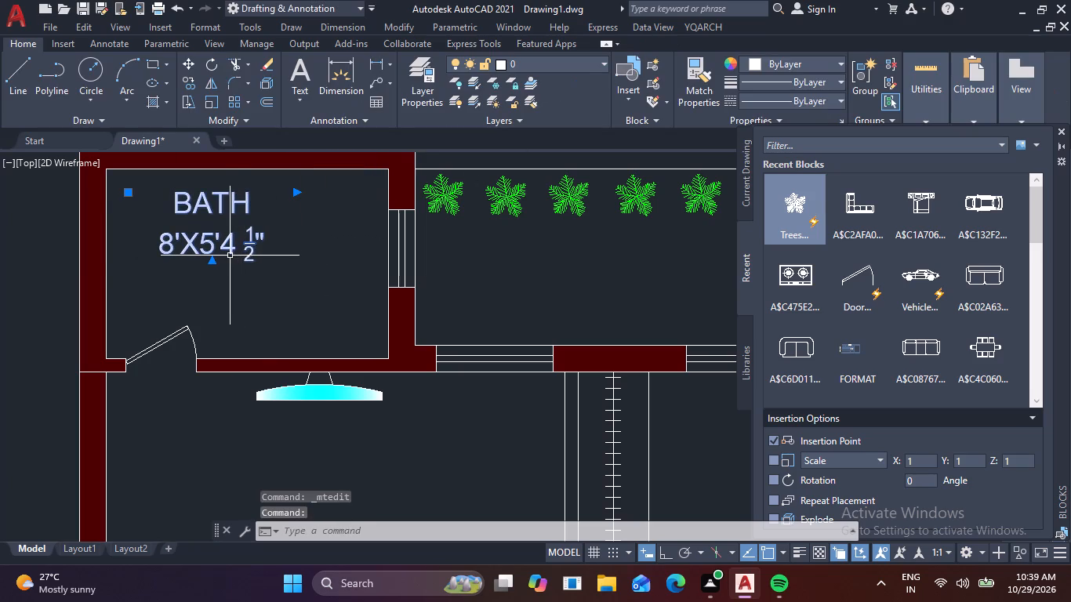
type("M")
key("space")
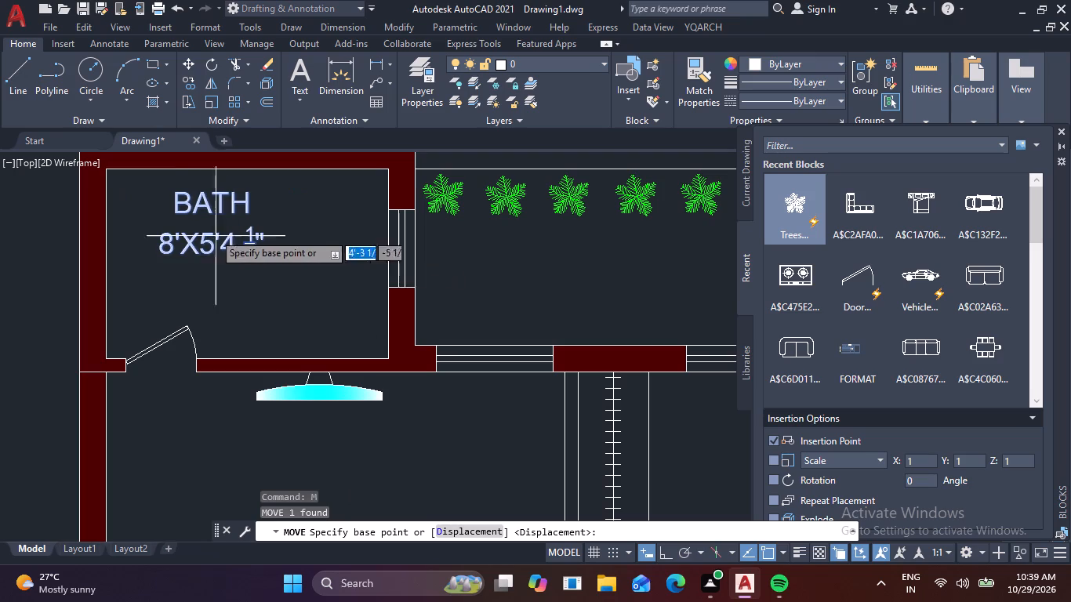
scroll(229, 241, "up", 2)
left_click(203, 212)
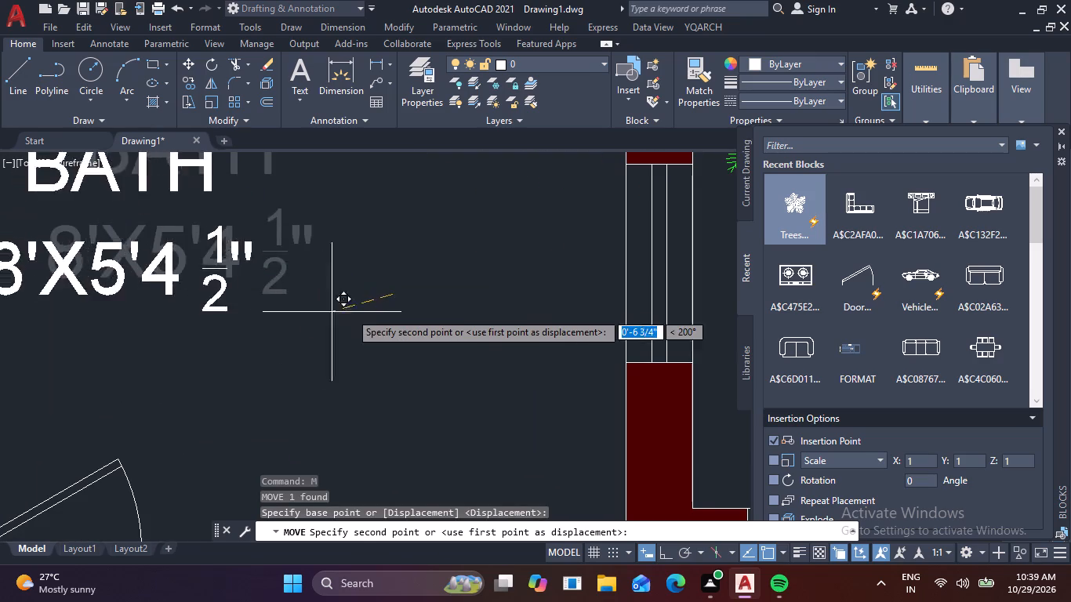
scroll(354, 312, "down", 4)
scroll(383, 316, "up", 2)
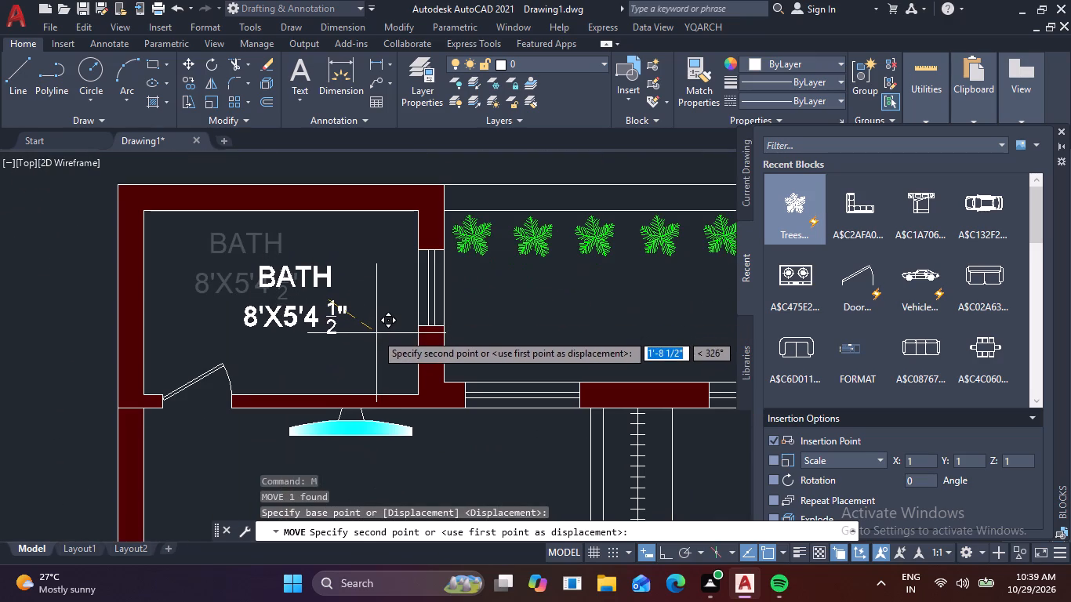
left_click(368, 330)
Copy the rear-left bath label into the planted space beside it and into the rear-right bathroom.
left_click(341, 332)
left_click(306, 310)
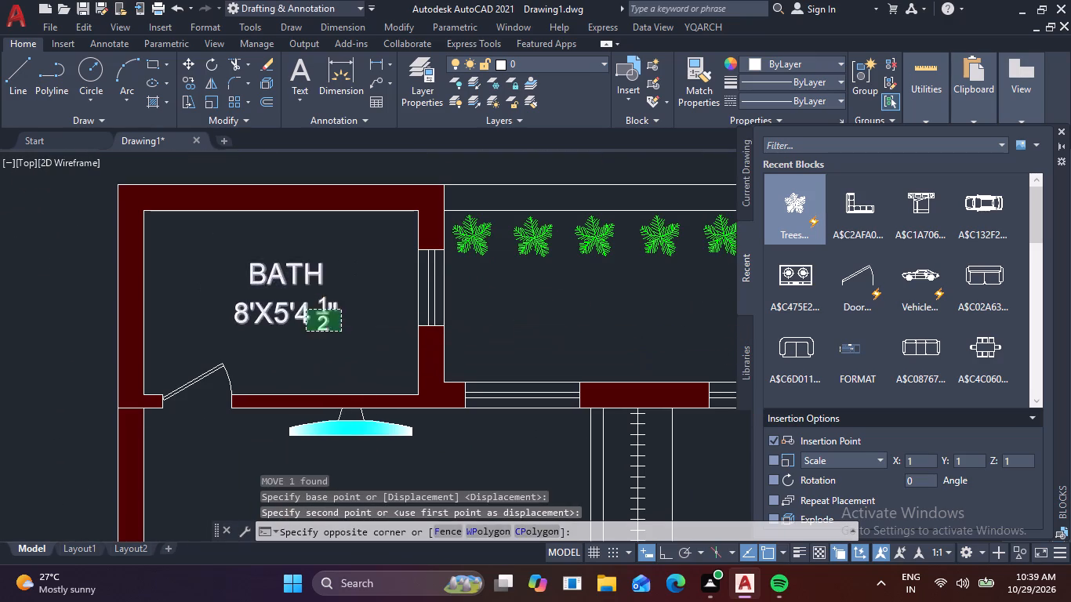
right_click(306, 310)
left_click(274, 296)
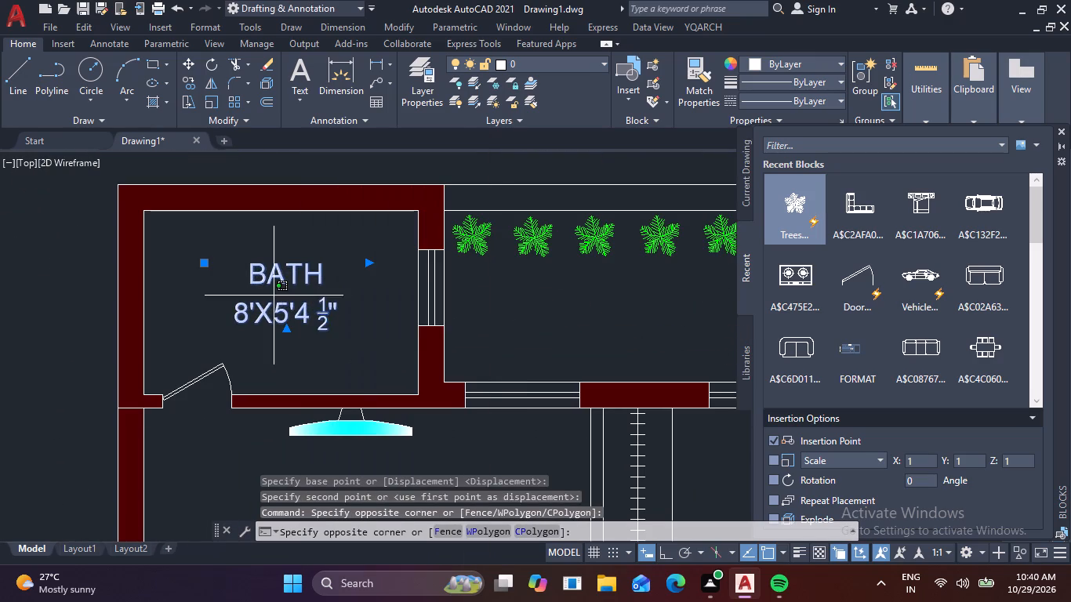
left_click(276, 322)
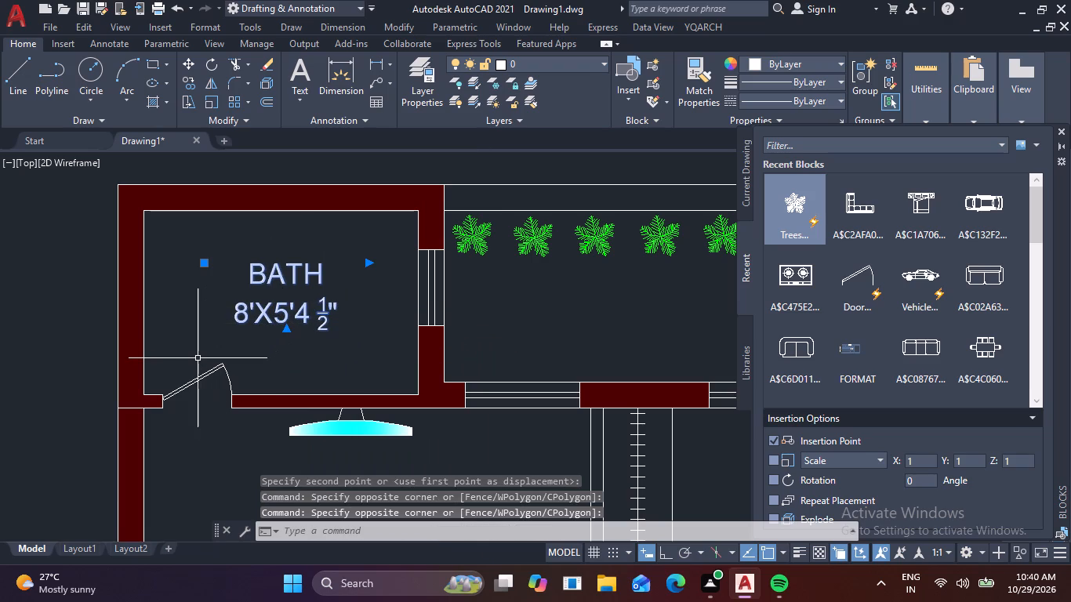
type("CO")
key("space")
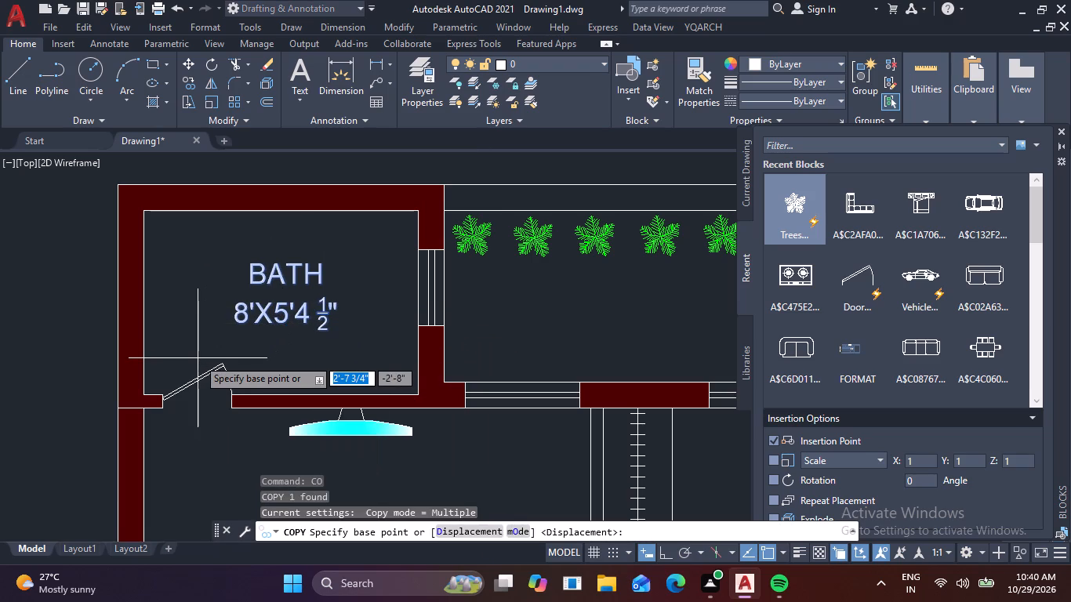
left_click(282, 299)
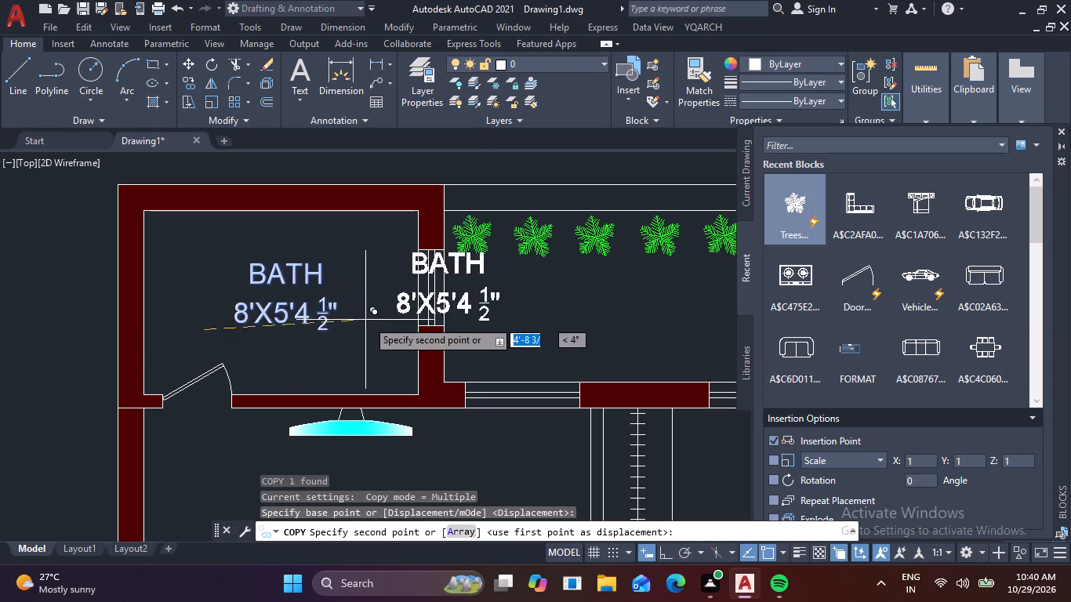
scroll(372, 326, "down", 4)
scroll(448, 340, "up", 2)
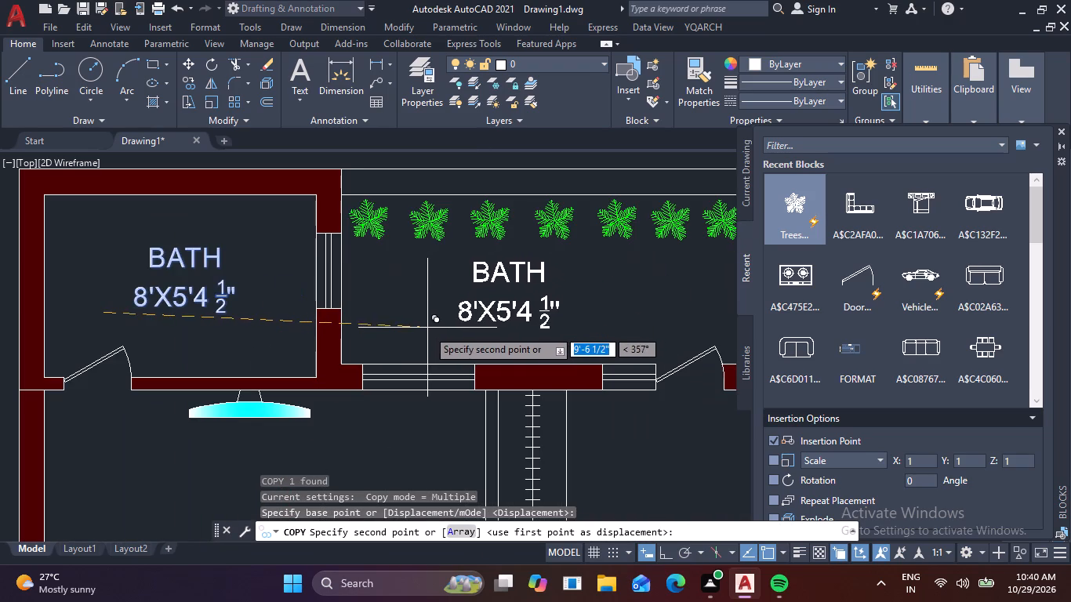
left_click(427, 330)
scroll(448, 338, "down", 2)
middle_click_drag(458, 348, 313, 350)
scroll(464, 331, "up", 1)
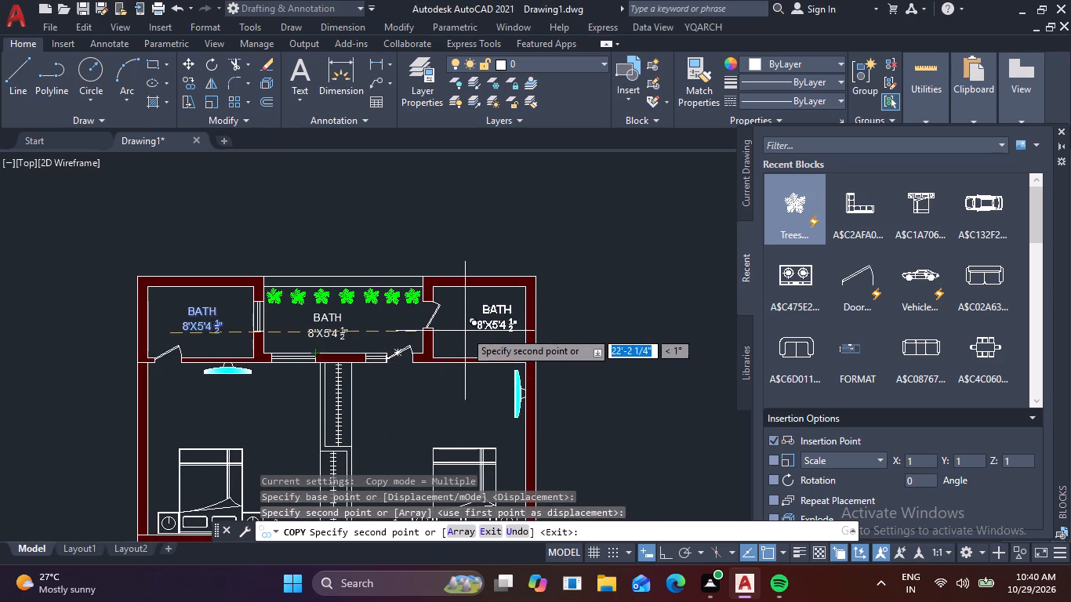
scroll(459, 332, "up", 1)
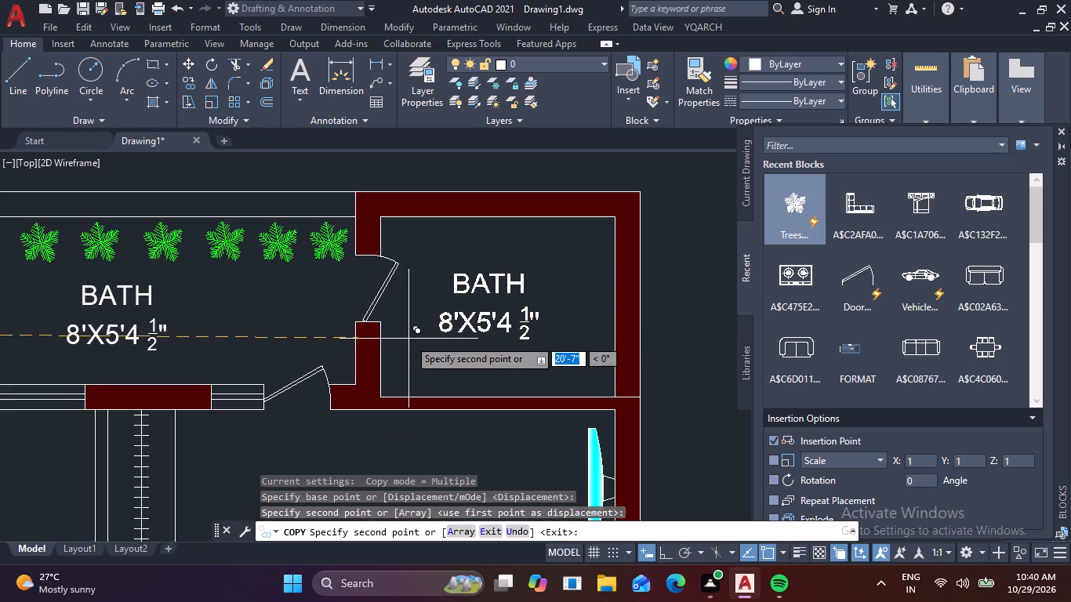
left_click(408, 339)
Place further copies of the bath label in the left and right bedrooms, between the bed and the rear wall.
scroll(333, 397, "down", 1)
middle_click_drag(329, 405, 617, 263)
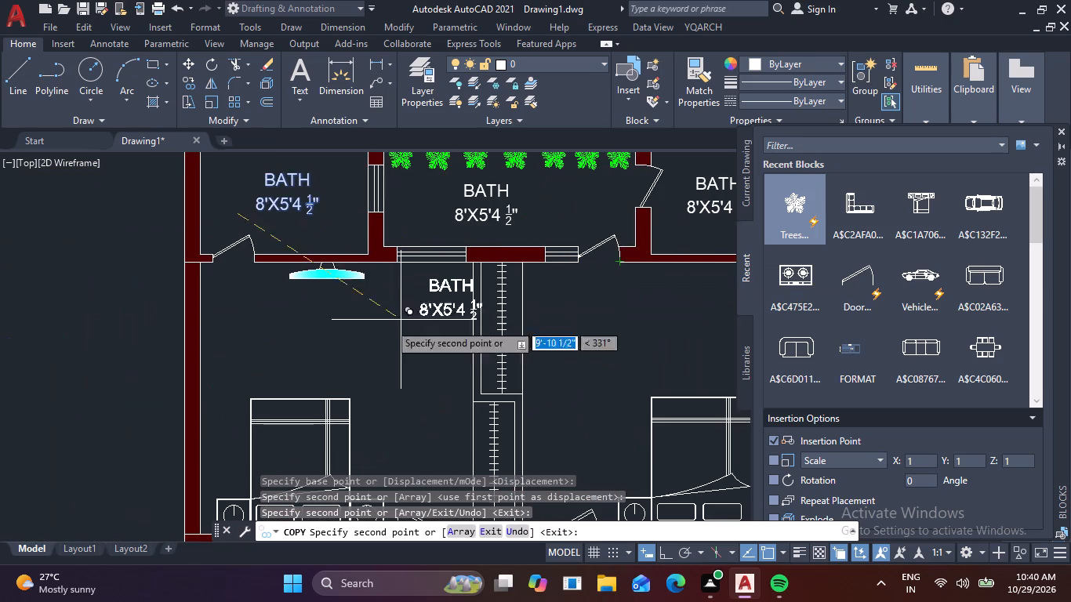
left_click(270, 352)
scroll(332, 352, "down", 1)
middle_click_drag(328, 359, 193, 357)
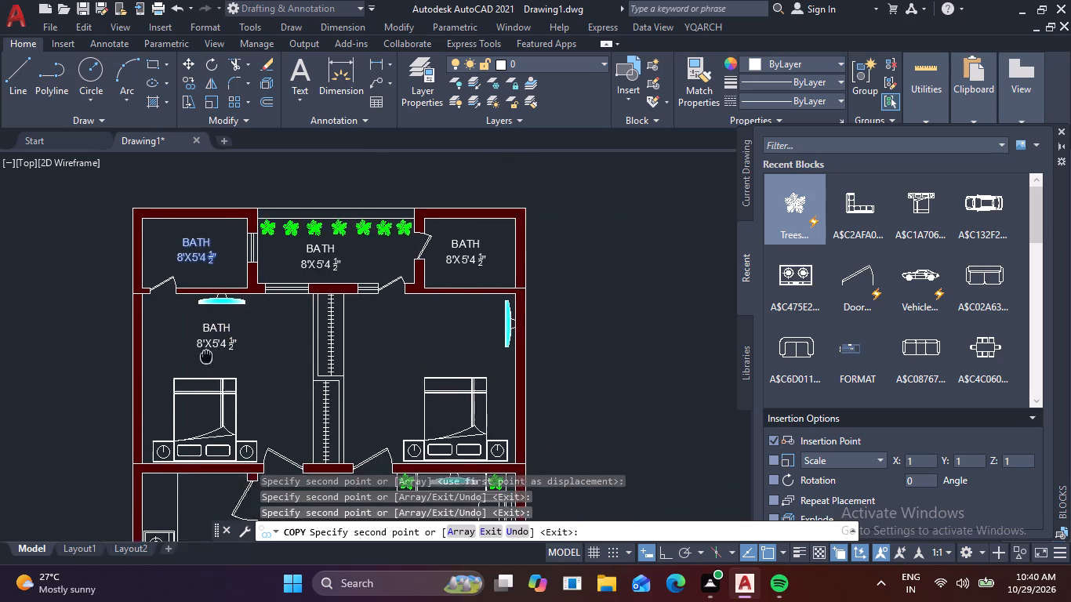
middle_click_drag(193, 357, 171, 357)
scroll(171, 357, "down", 1)
scroll(298, 372, "up", 2)
left_click(246, 319)
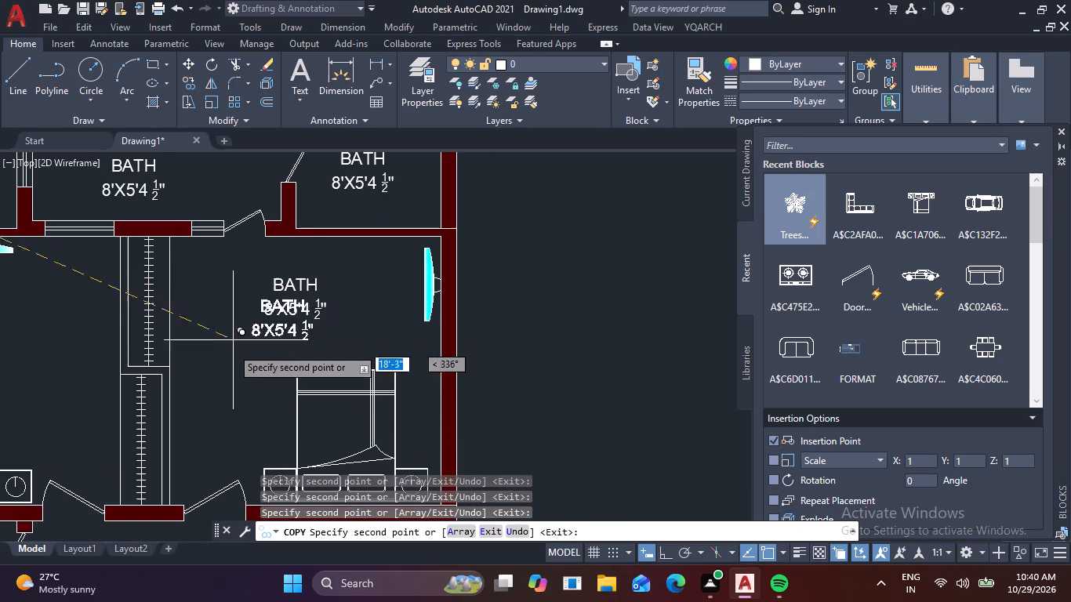
Place copies of the bath label in the middle of the living room and in the kitchen beside the stove.
scroll(242, 375, "down", 1)
middle_click_drag(249, 376, 341, 219)
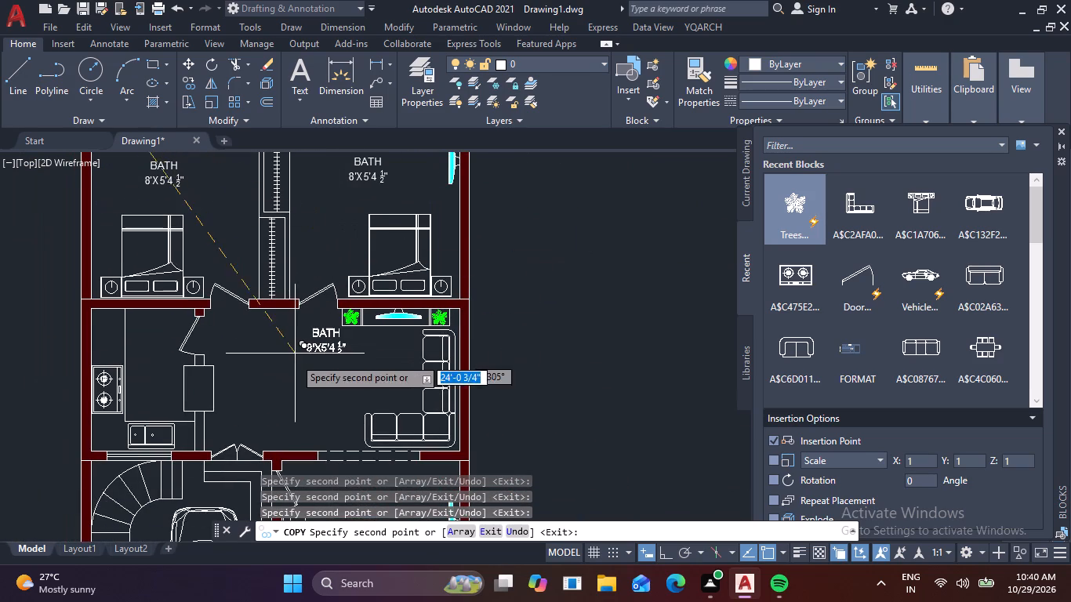
left_click(266, 390)
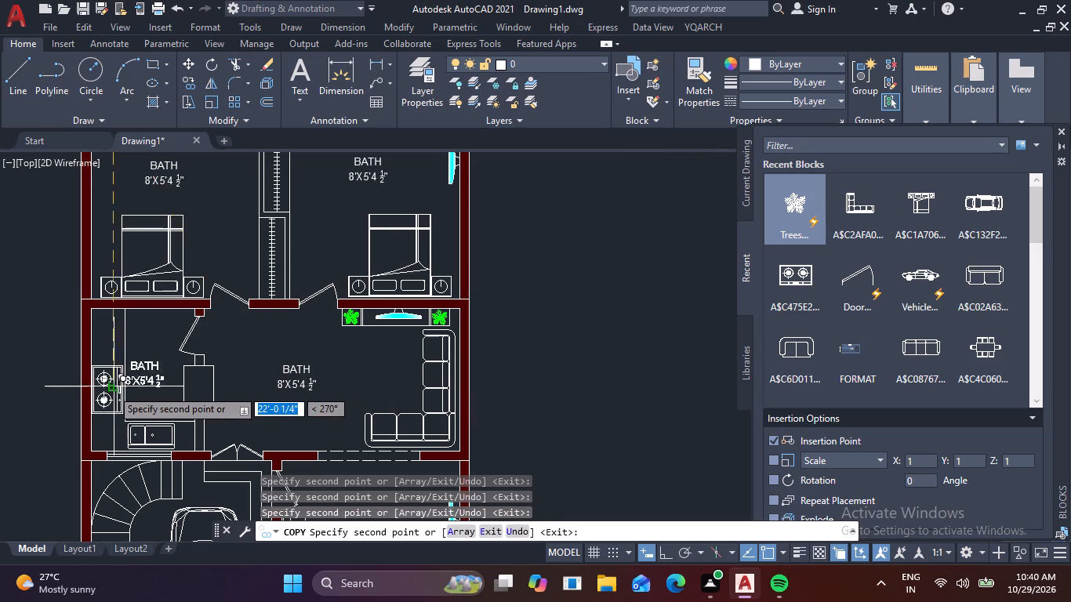
scroll(111, 389, "up", 3)
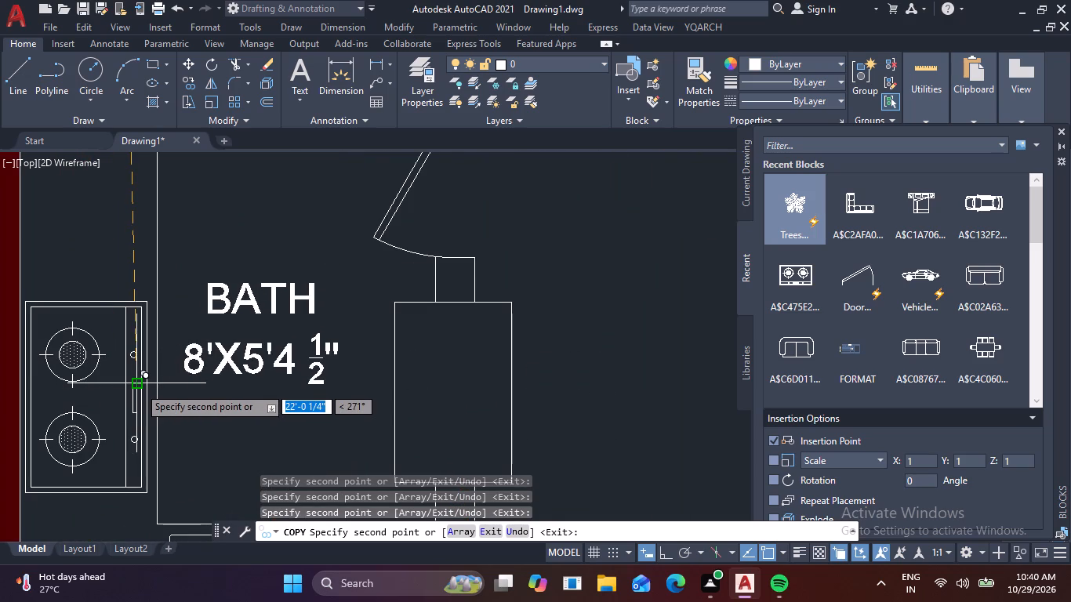
left_click(139, 386)
Place label copies in the front sitting room, the two small front spaces and over the parked car, and end the copying.
scroll(162, 383, "down", 3)
middle_click_drag(221, 404, 266, 294)
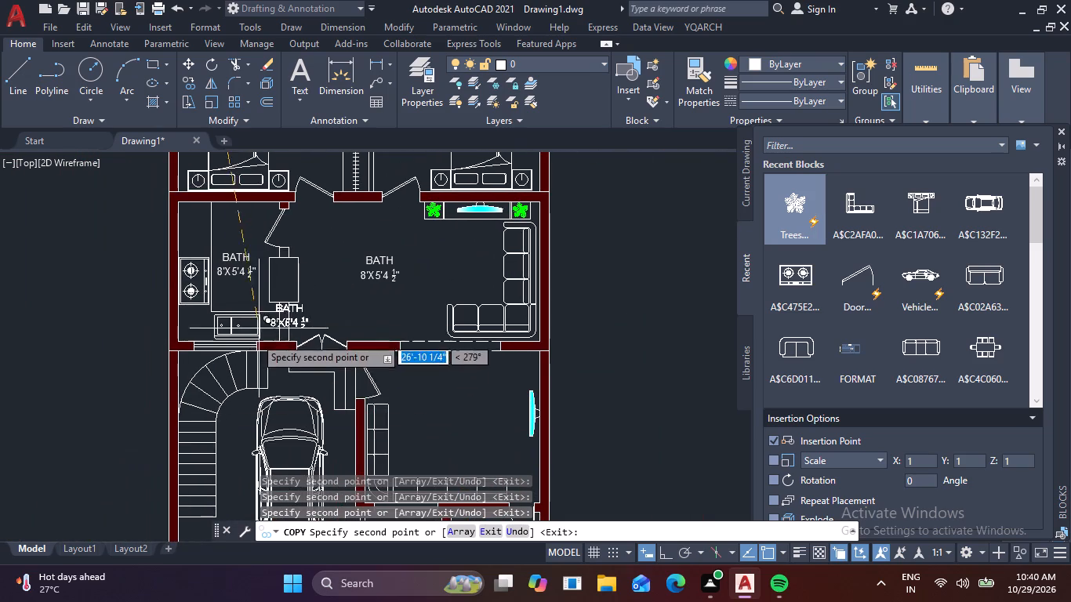
middle_click_drag(271, 386, 201, 265)
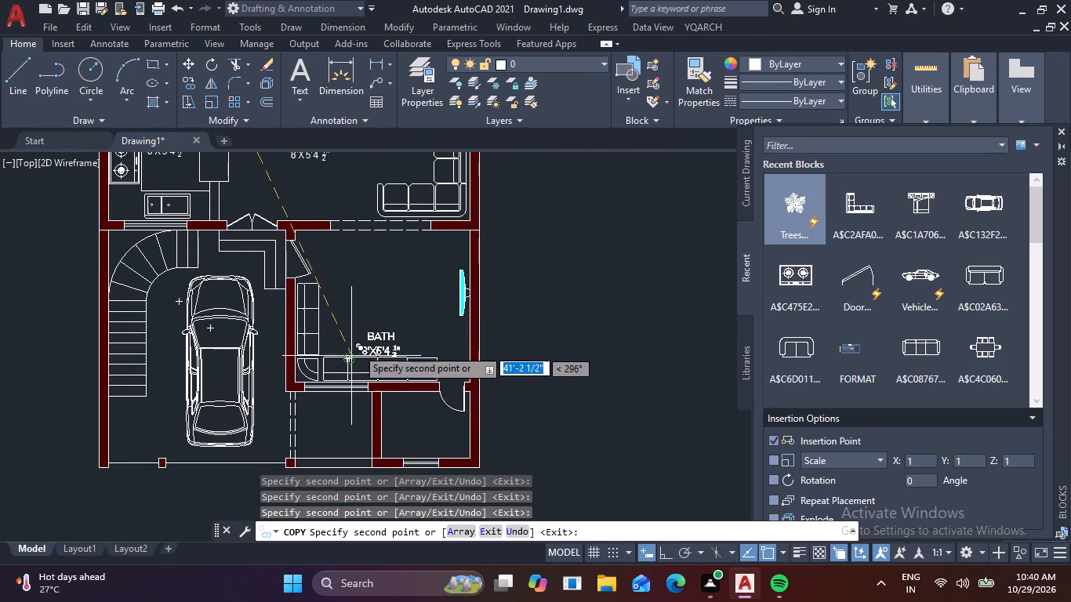
left_click(350, 292)
scroll(398, 442, "up", 1)
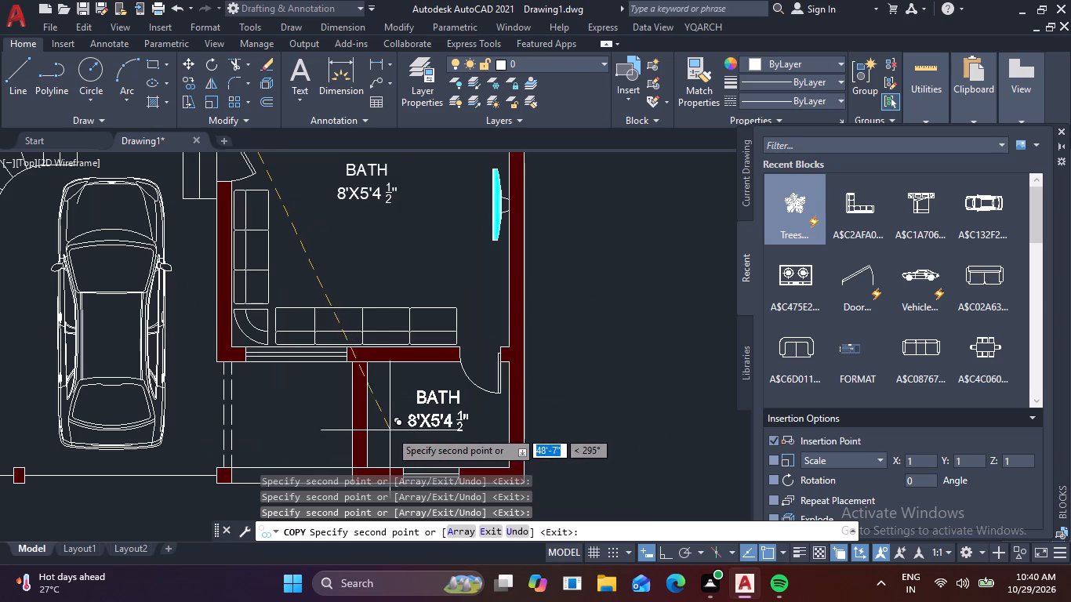
left_click(383, 430)
left_click(247, 434)
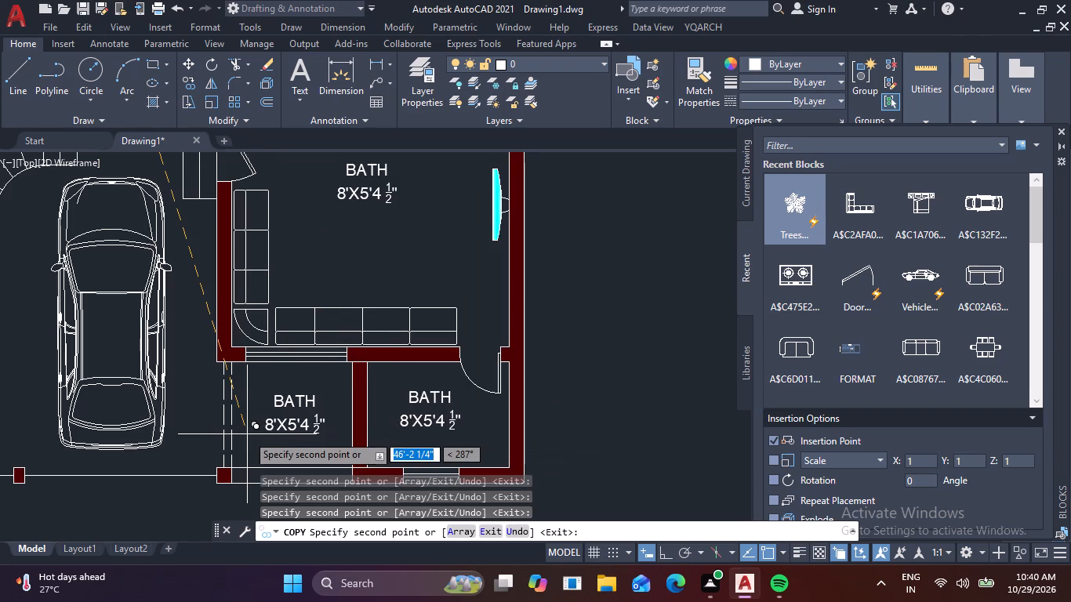
scroll(80, 368, "up", 2)
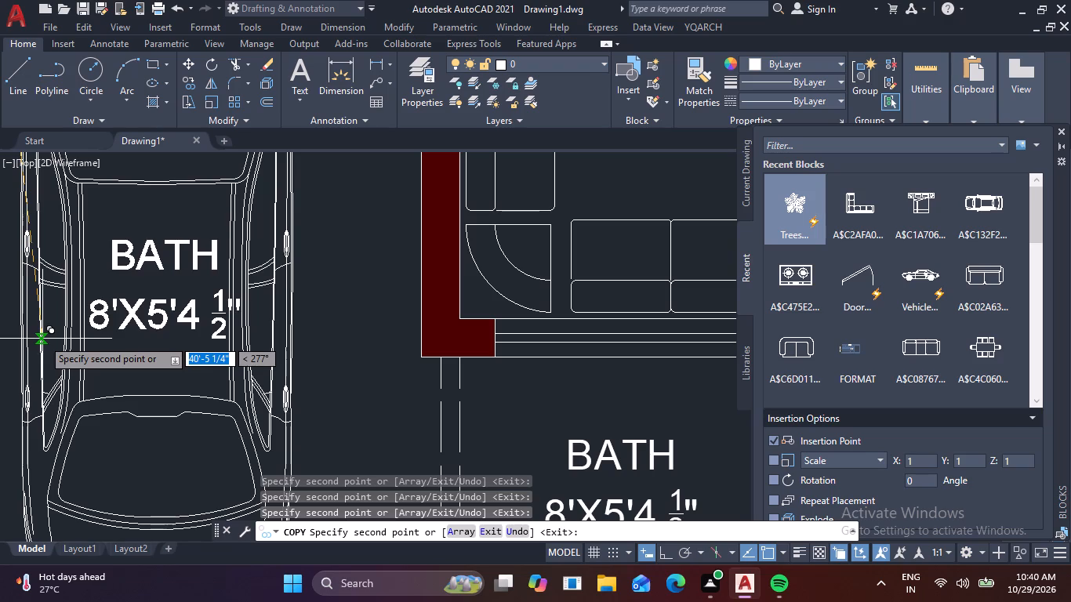
left_click(37, 335)
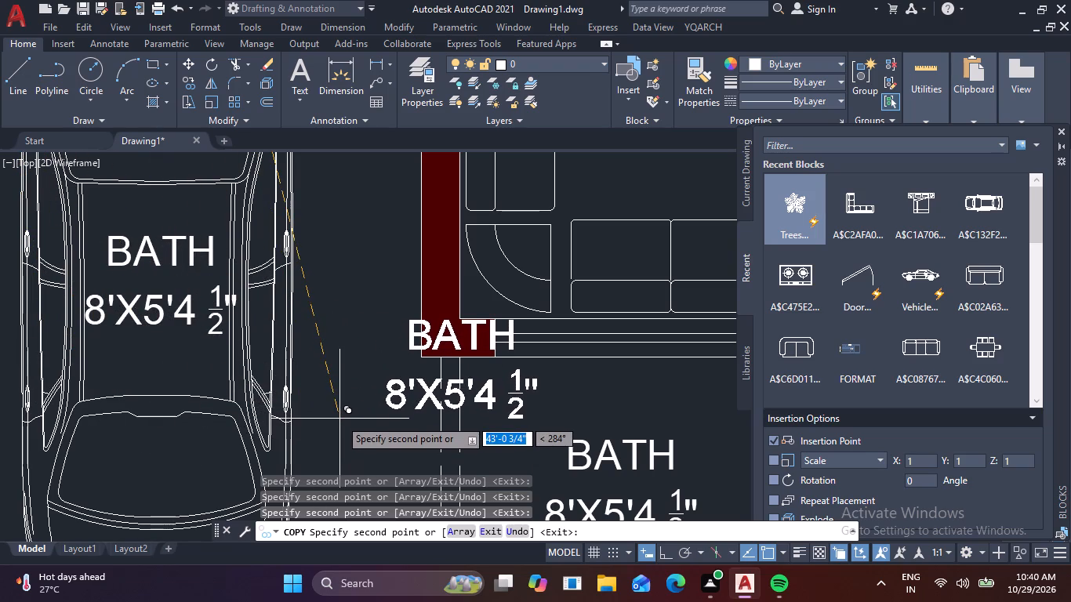
key("Escape")
Replace the label text in the small front space beside the car porch with OPEN.
scroll(339, 418, "down", 1)
middle_click_drag(365, 433, 363, 433)
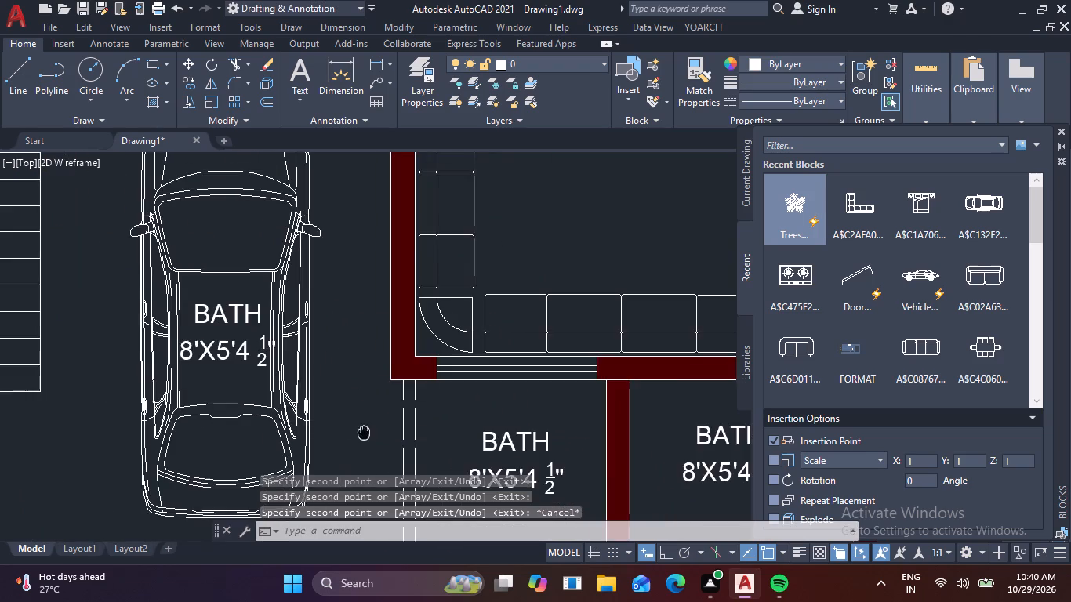
middle_click_drag(363, 433, 265, 283)
double_click(449, 331)
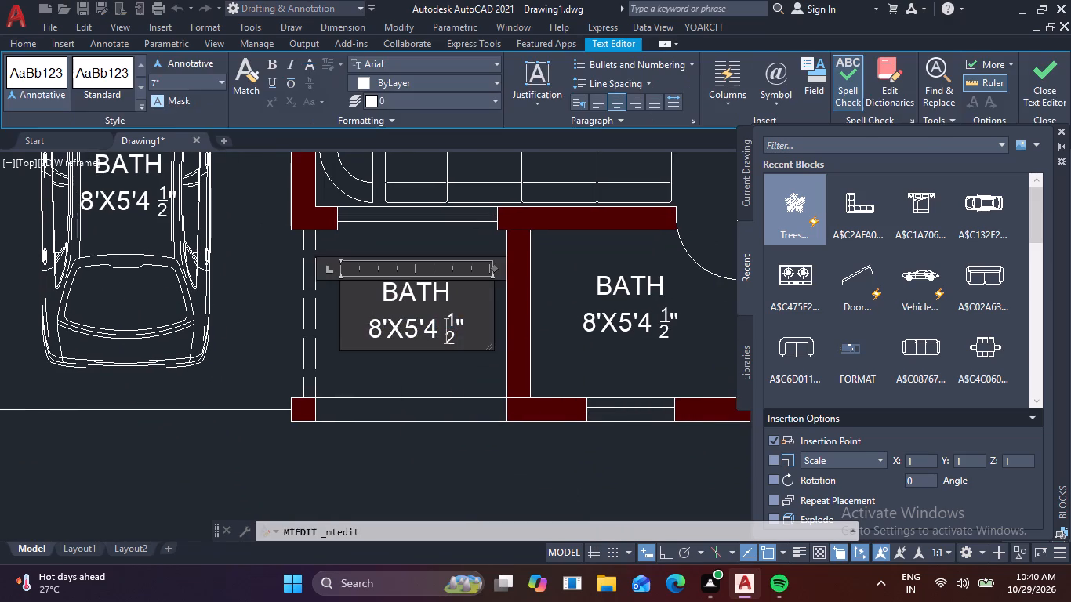
left_click(474, 335)
key("BackSpace")
key("BackSpace")
key("BackSpace")
key("BackSpace")
key("BackSpace")
key("BackSpace")
key("BackSpace")
key("BackSpace")
key("BackSpace")
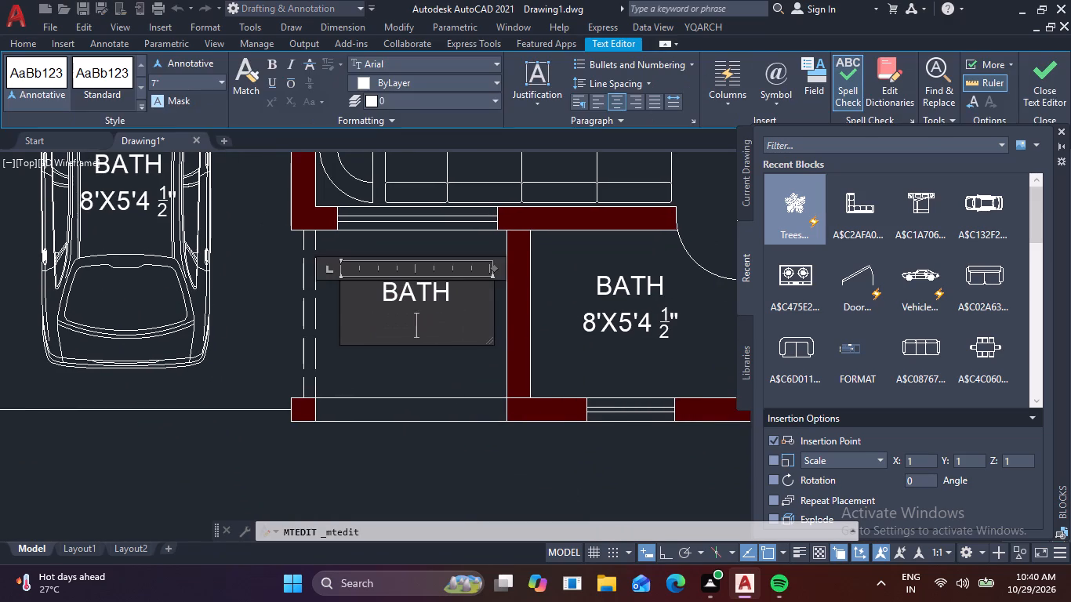
key("BackSpace")
key("BackSpace")
key("BackSpace")
key("BackSpace")
key("BackSpace")
key("BackSpace")
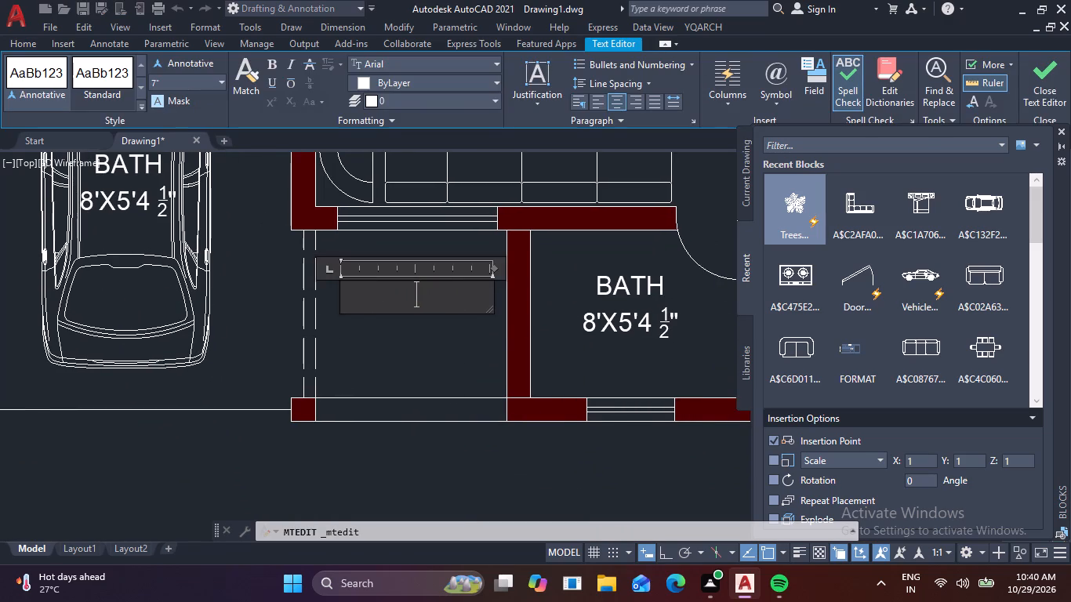
type("OPEN")
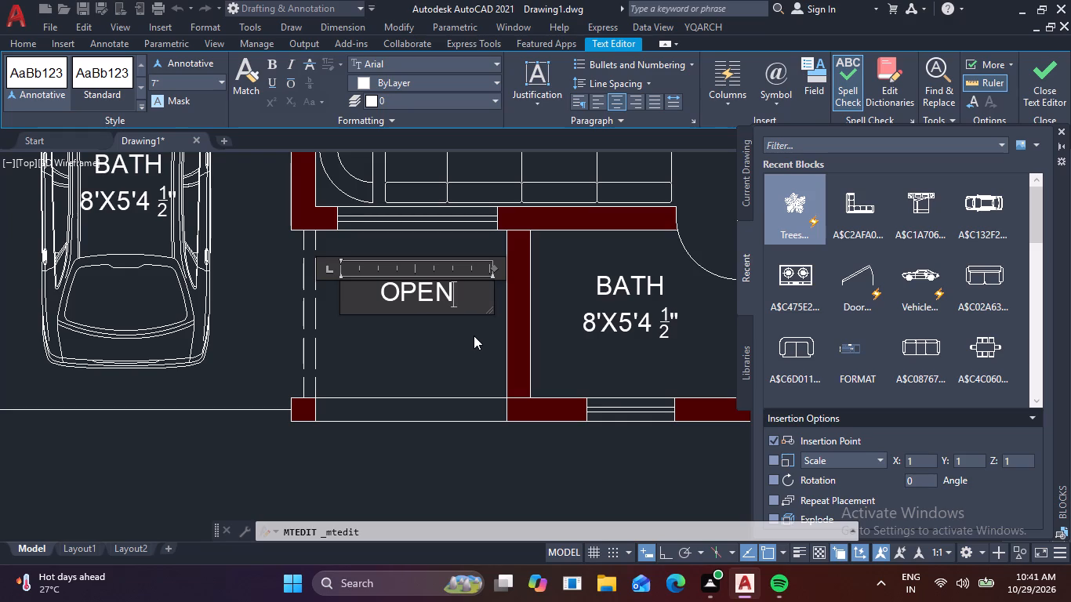
Underline the word OPEN and finish editing that label.
left_click_drag(466, 301, 461, 299)
left_click_drag(461, 299, 378, 299)
left_click(270, 85)
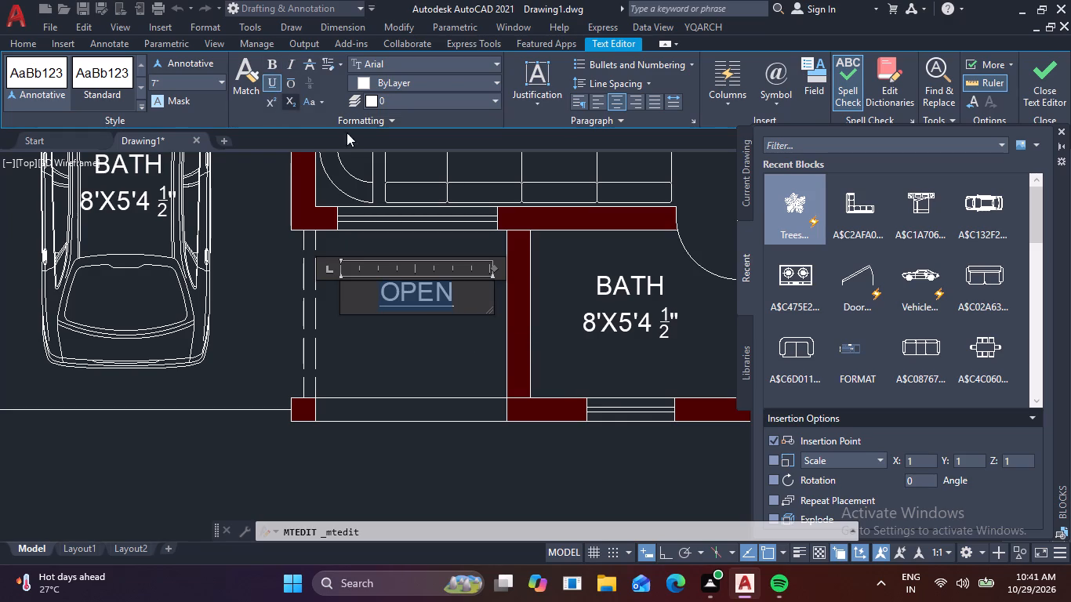
left_click(568, 281)
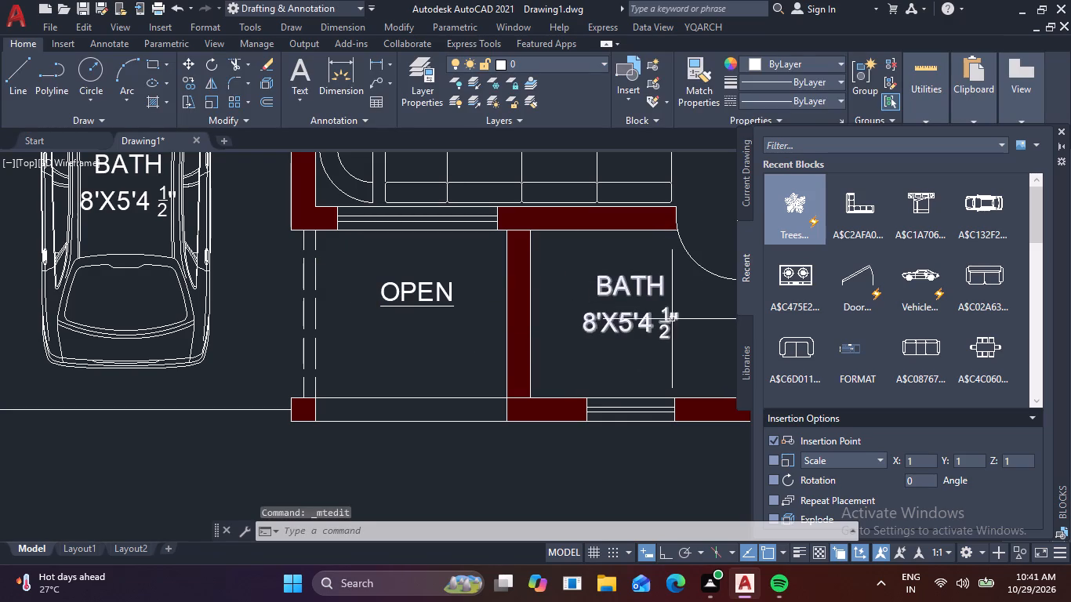
Clear the copied label in the small front room beside the OPEN space and enter BATH as its name.
double_click(671, 320)
left_click(696, 326)
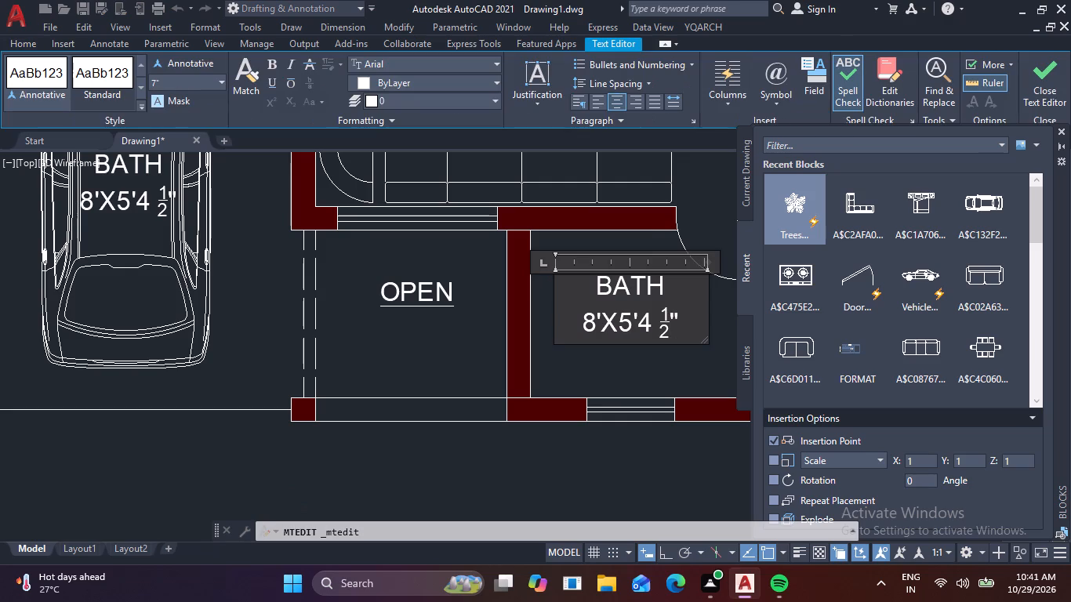
key("BackSpace")
key("BackSpace")
key("BackSpace")
key("BackSpace")
key("BackSpace")
key("BackSpace")
key("BackSpace")
key("BackSpace")
key("BackSpace")
key("BackSpace")
key("BackSpace")
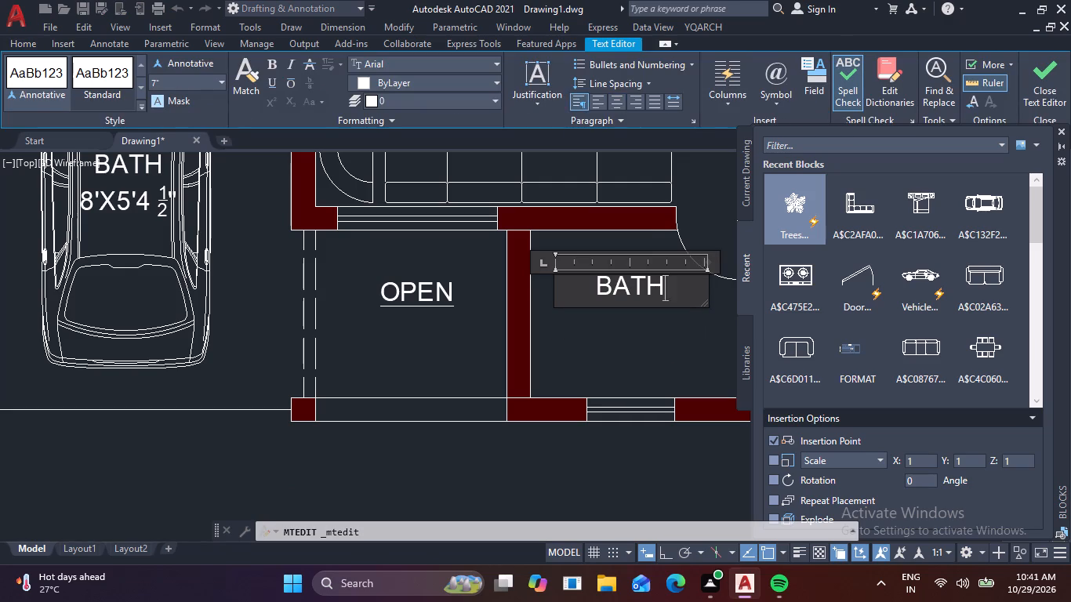
key("BackSpace")
key("BackSpace")
key("BackSpace")
key("BackSpace")
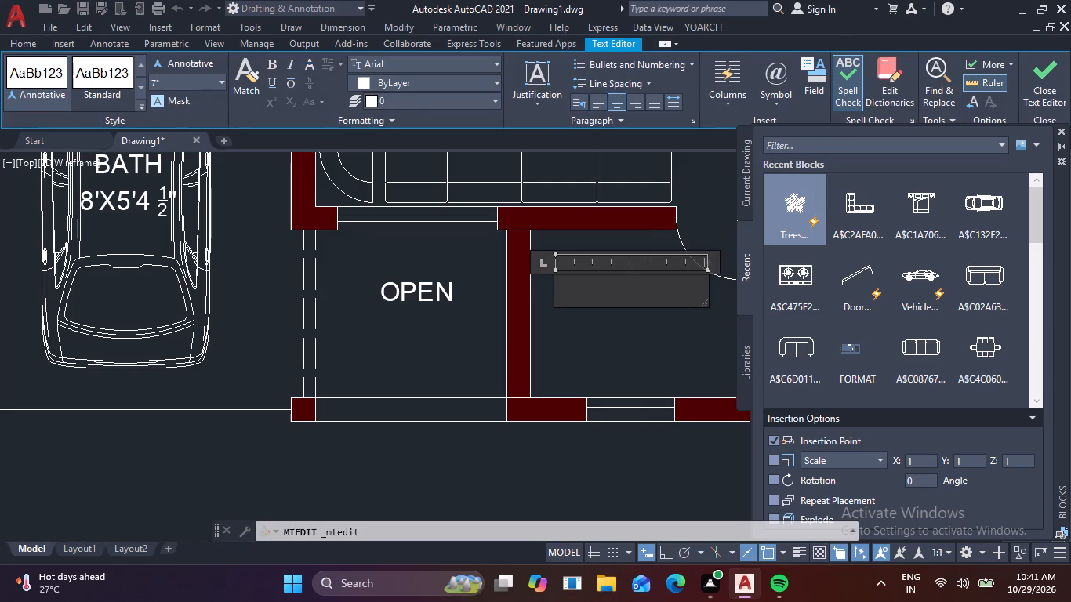
type("BAR")
key("h")
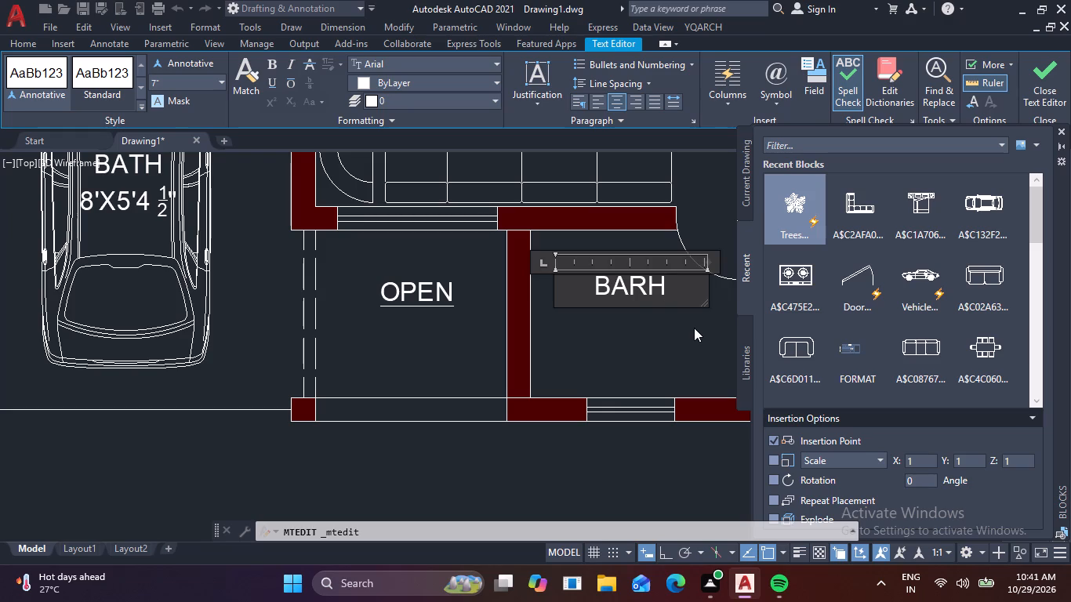
key("BackSpace")
key("BackSpace")
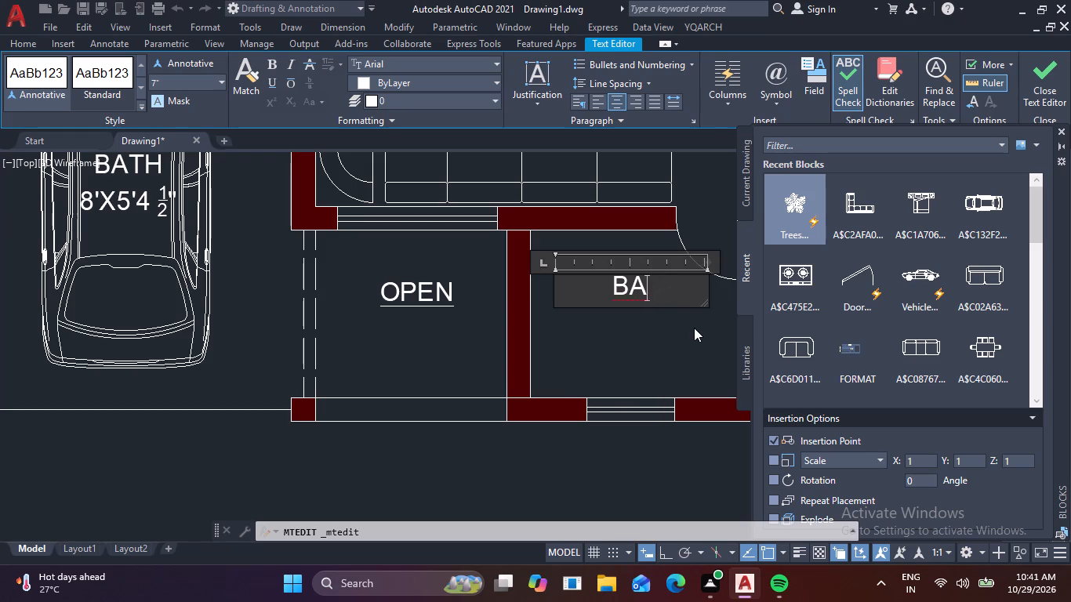
key("t")
key("h")
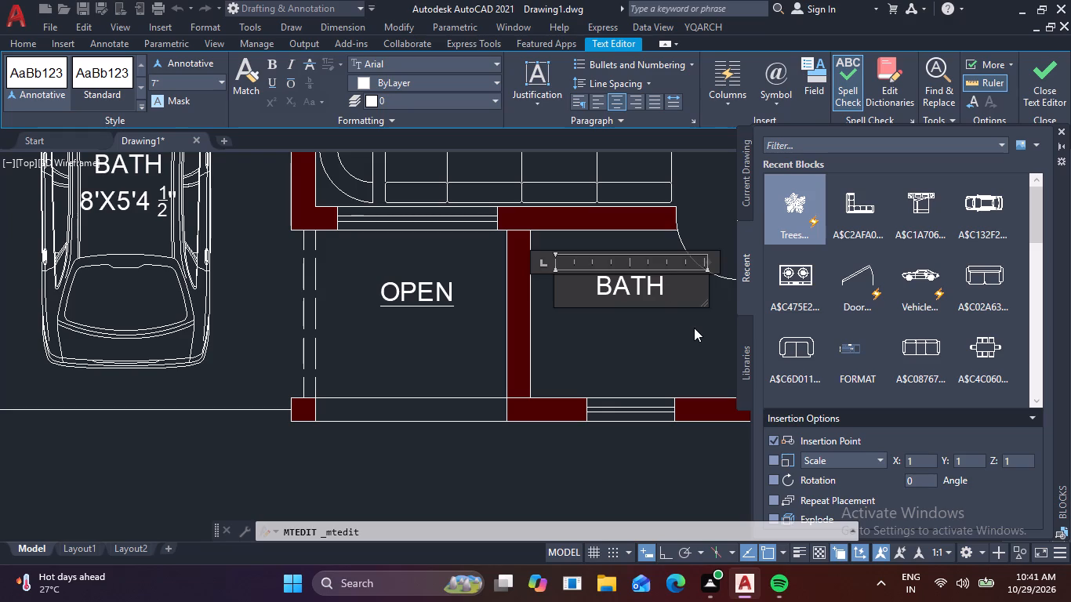
Add the dimension line 7'X4'-10 1/2" with a stacked fraction below BATH and finish editing that label.
key("Return")
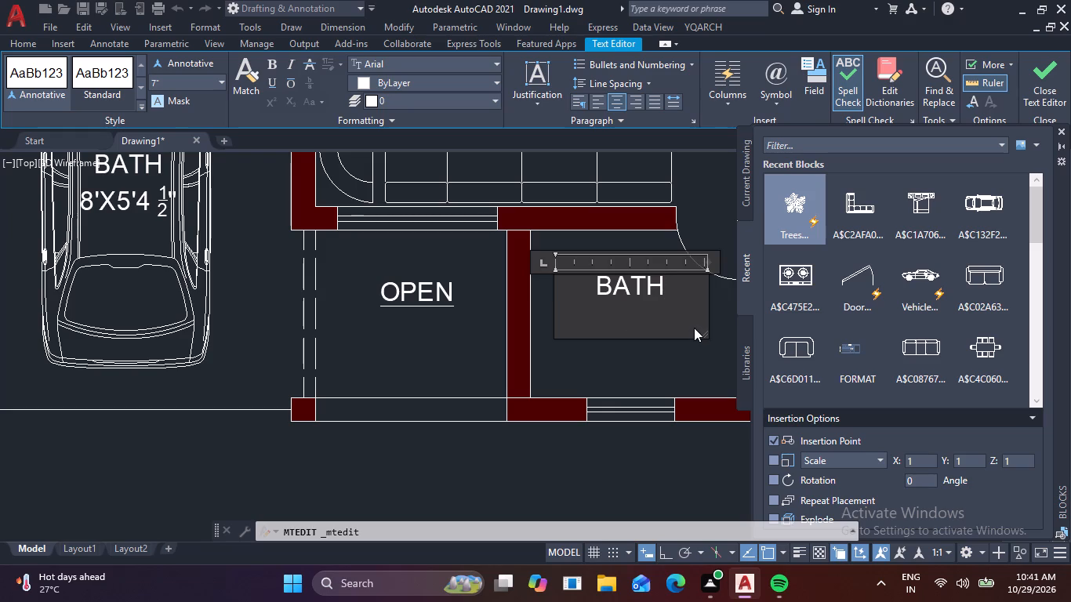
type("7'")
key("4")
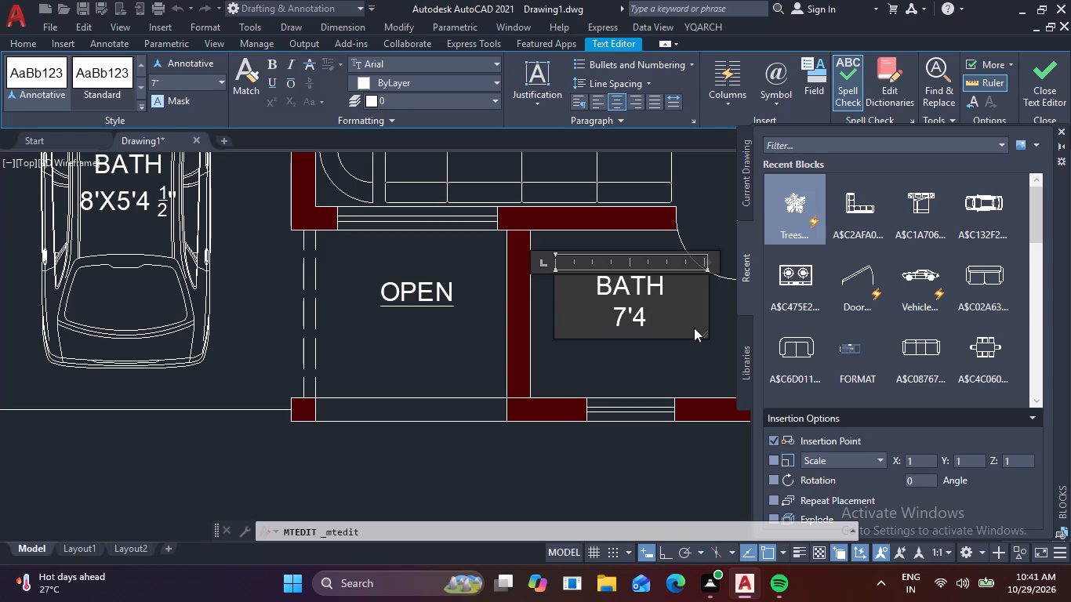
key("BackSpace")
key("x")
type("4'")
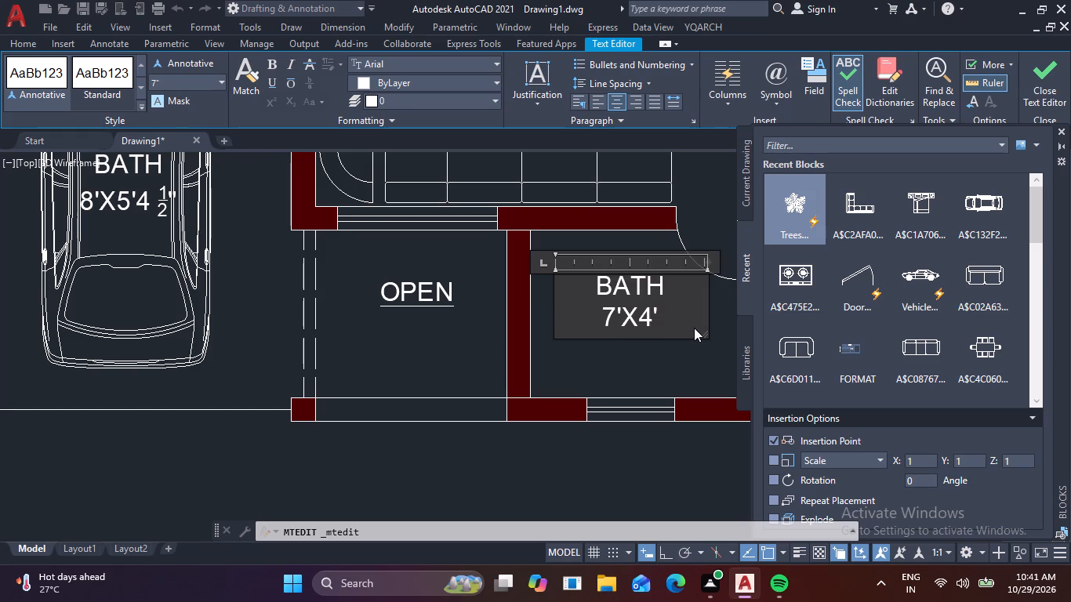
key("minus")
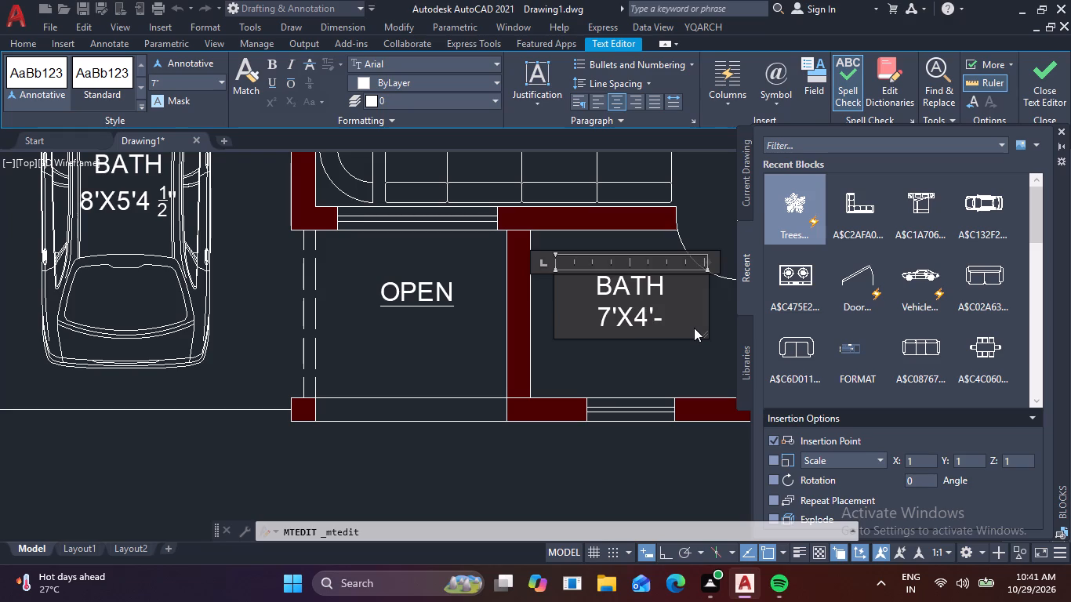
key("1")
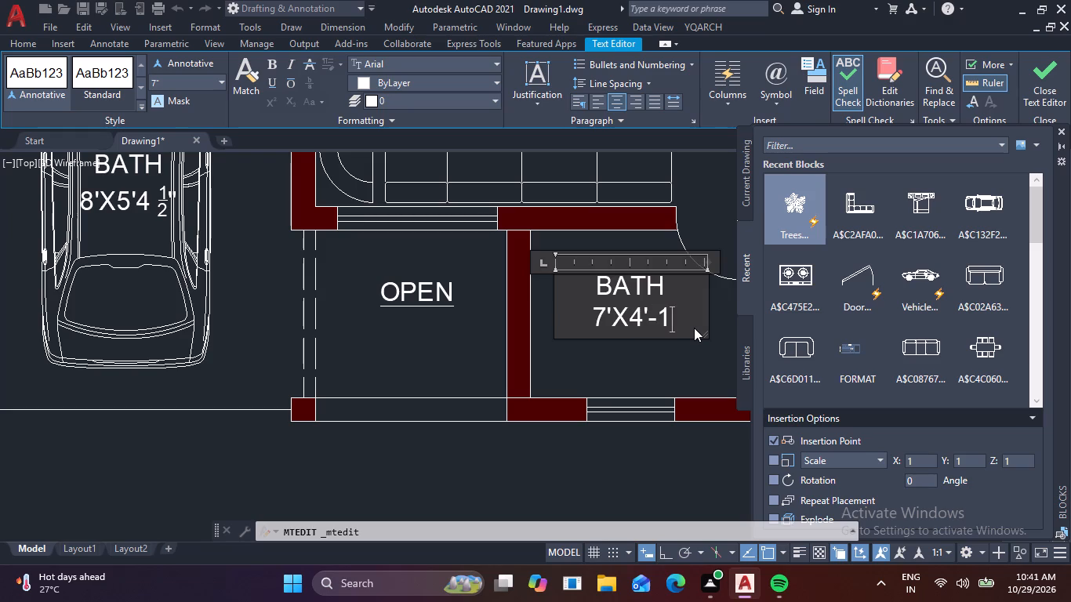
key("0")
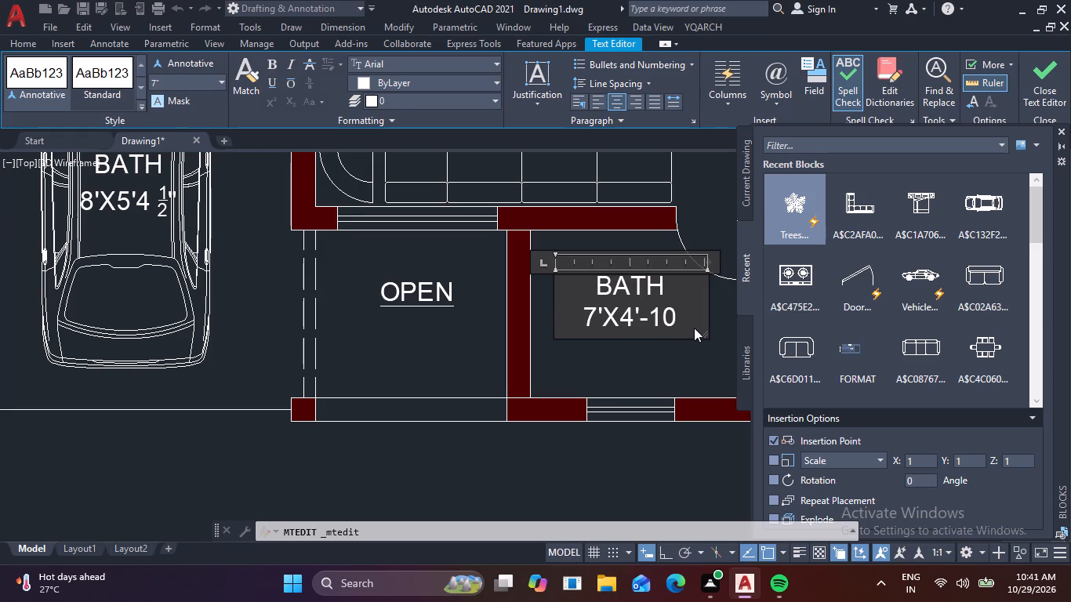
key("space")
type("1/2")
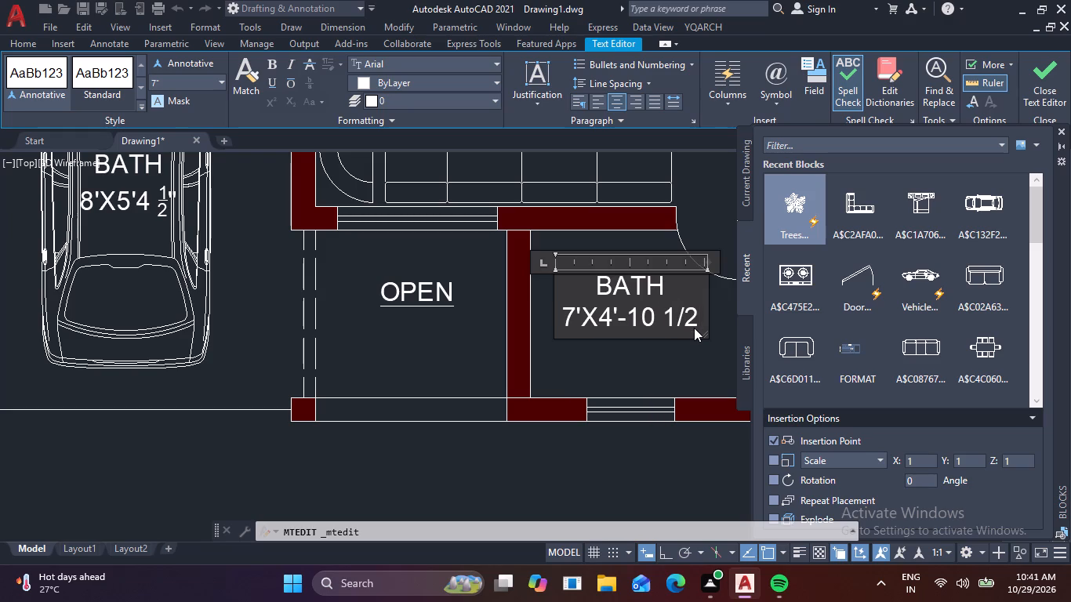
key("apostrophe")
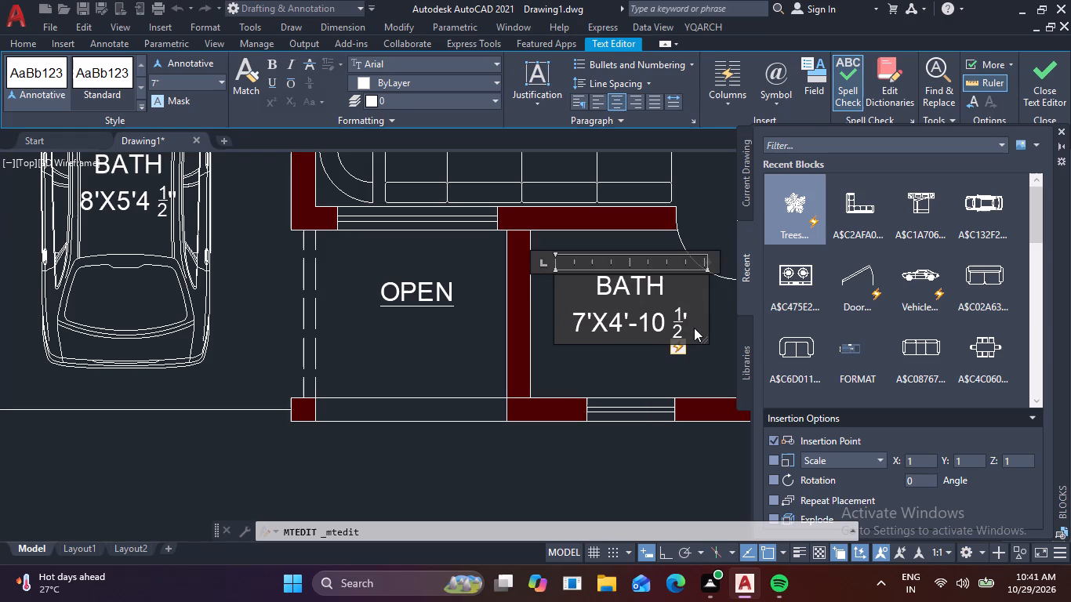
key("BackSpace")
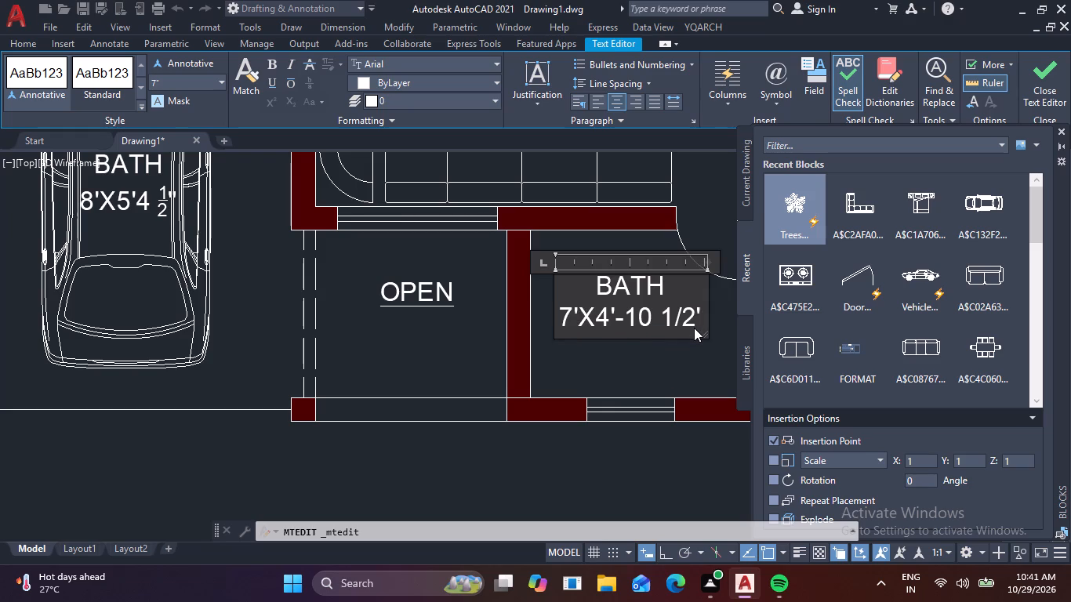
key("BackSpace")
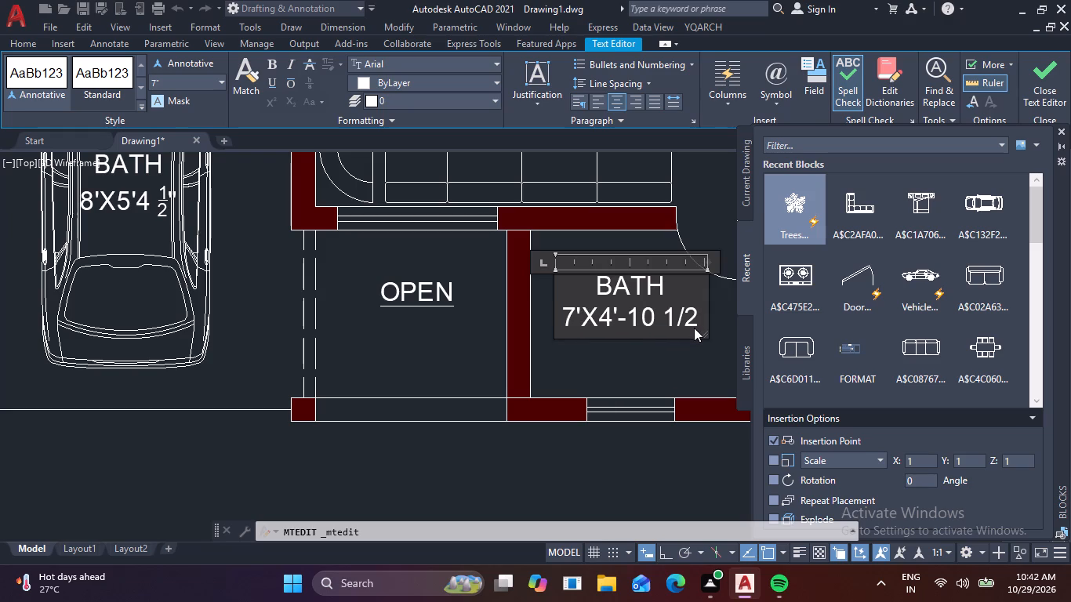
key("shift+quotedbl")
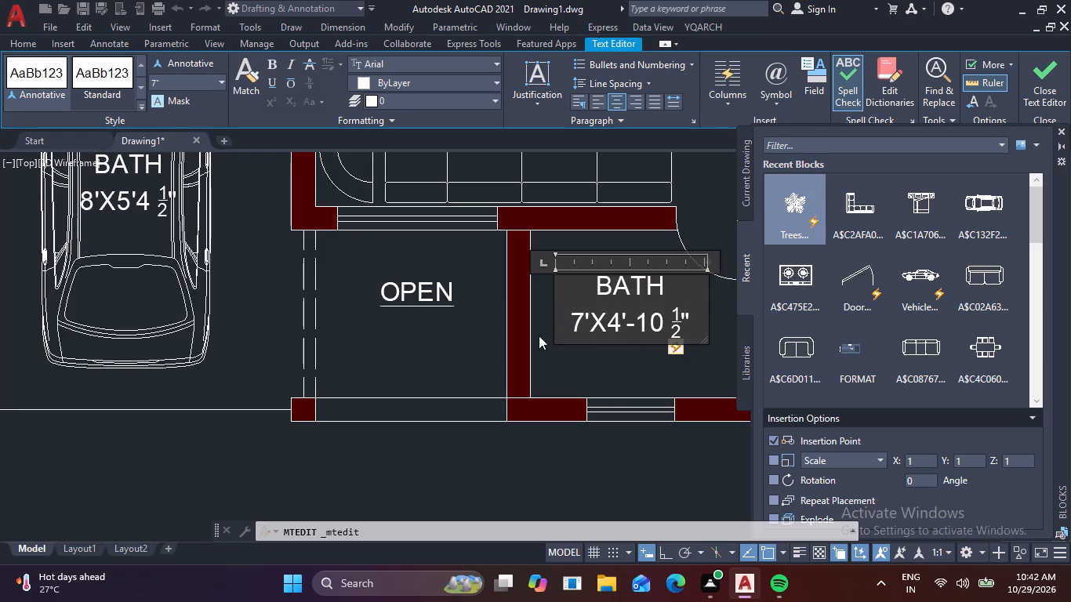
left_click(489, 349)
Underline the word BATH in the small front bathroom's label, keeping it centred, and finish editing.
scroll(489, 349, "down", 2)
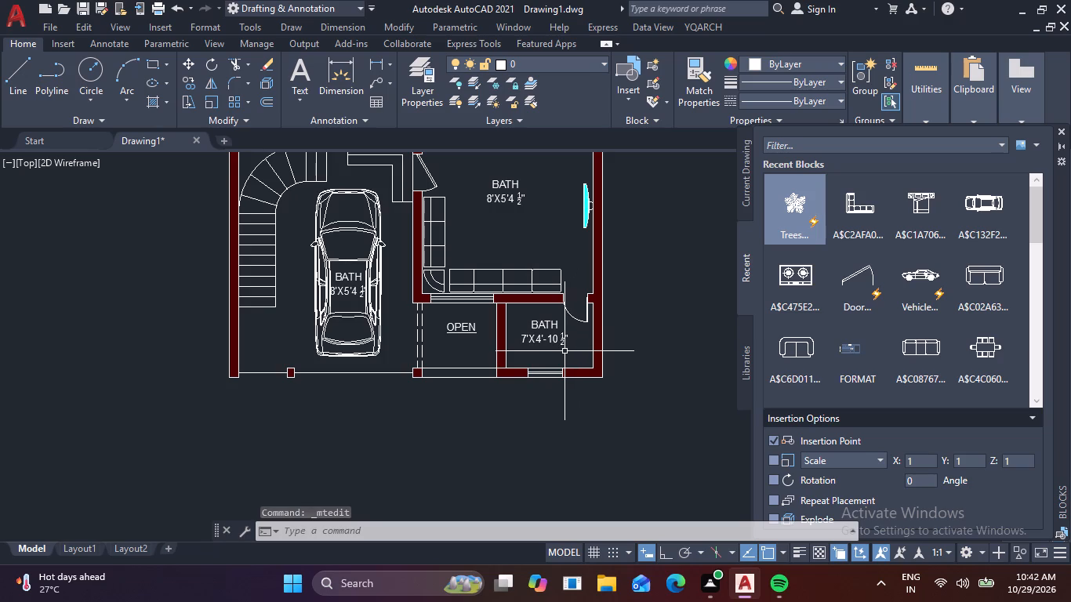
scroll(565, 351, "up", 3)
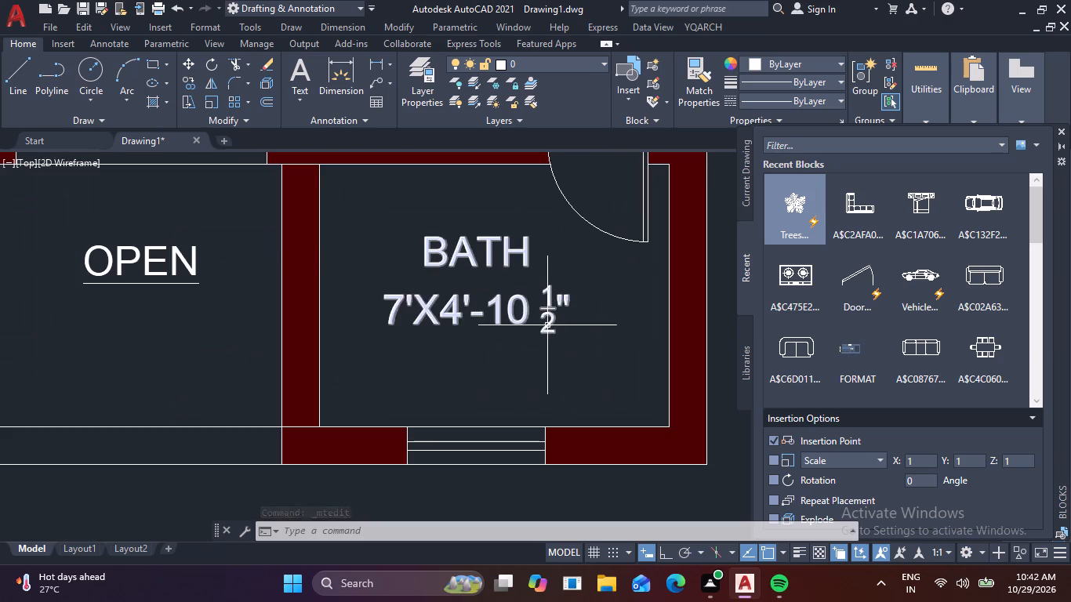
double_click(547, 325)
left_click_drag(540, 250, 408, 264)
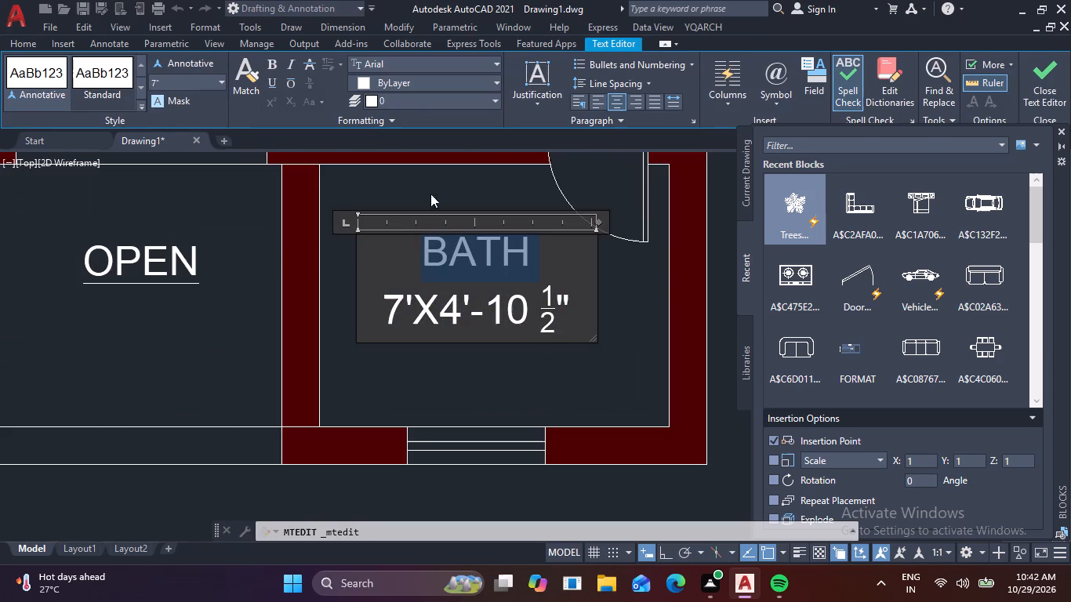
left_click(613, 103)
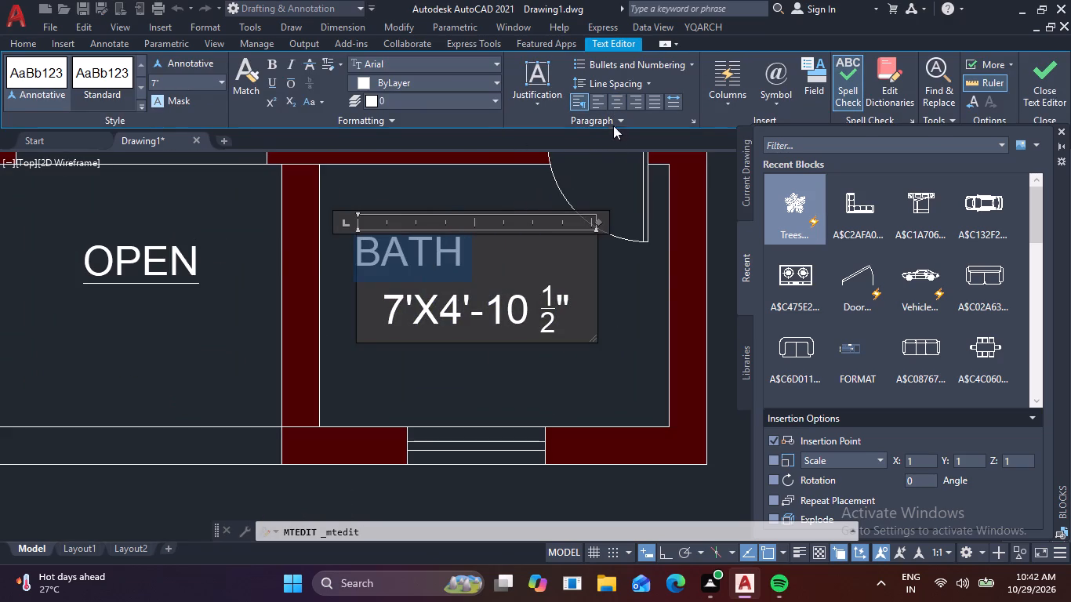
left_click(618, 110)
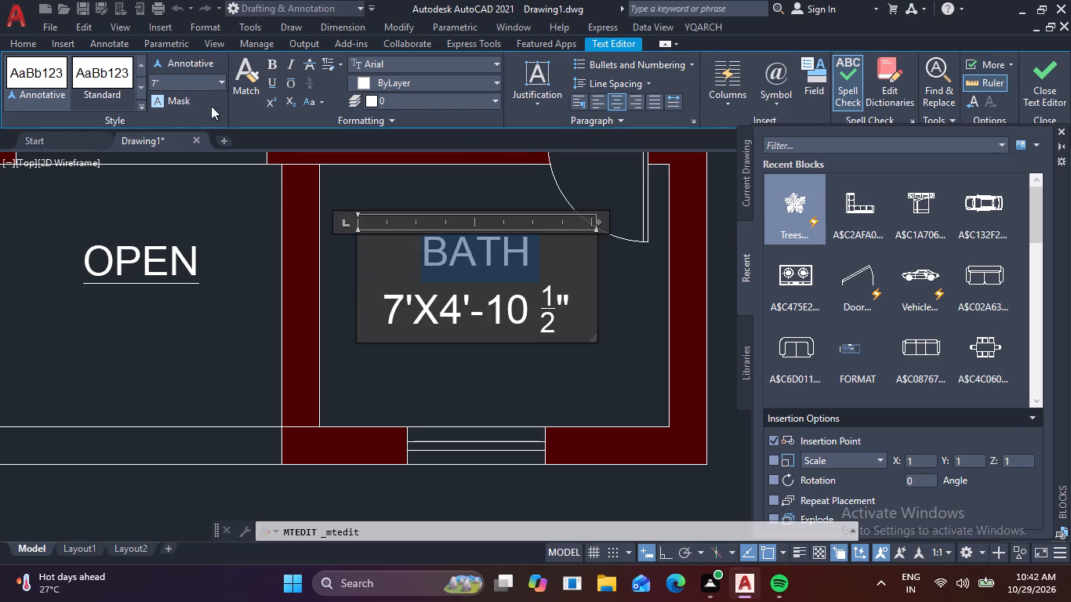
left_click(268, 86)
left_click(258, 217)
Open the copied bath label in the front sitting room for editing.
scroll(262, 238, "down", 2)
middle_click_drag(319, 292, 293, 457)
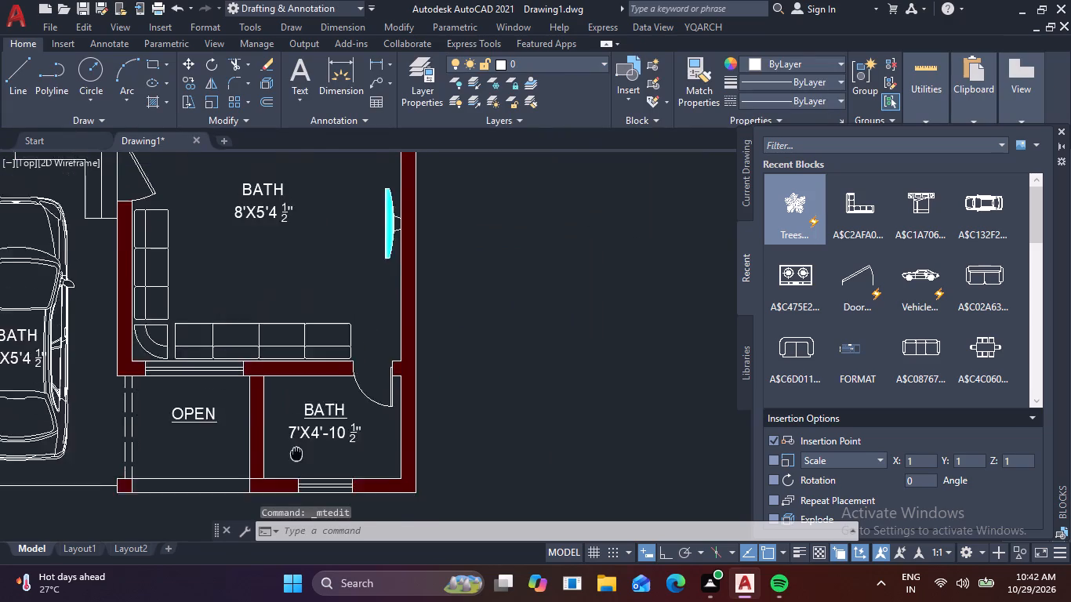
middle_click_drag(293, 457, 297, 502)
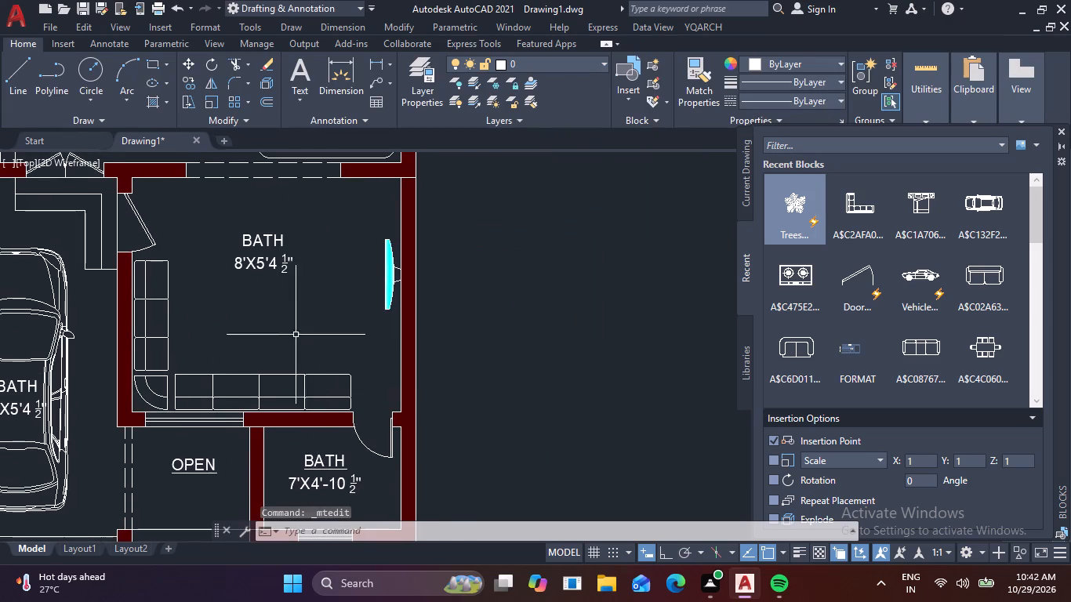
scroll(290, 328, "up", 2)
scroll(293, 312, "down", 1)
middle_click_drag(336, 385, 405, 480)
double_click(351, 327)
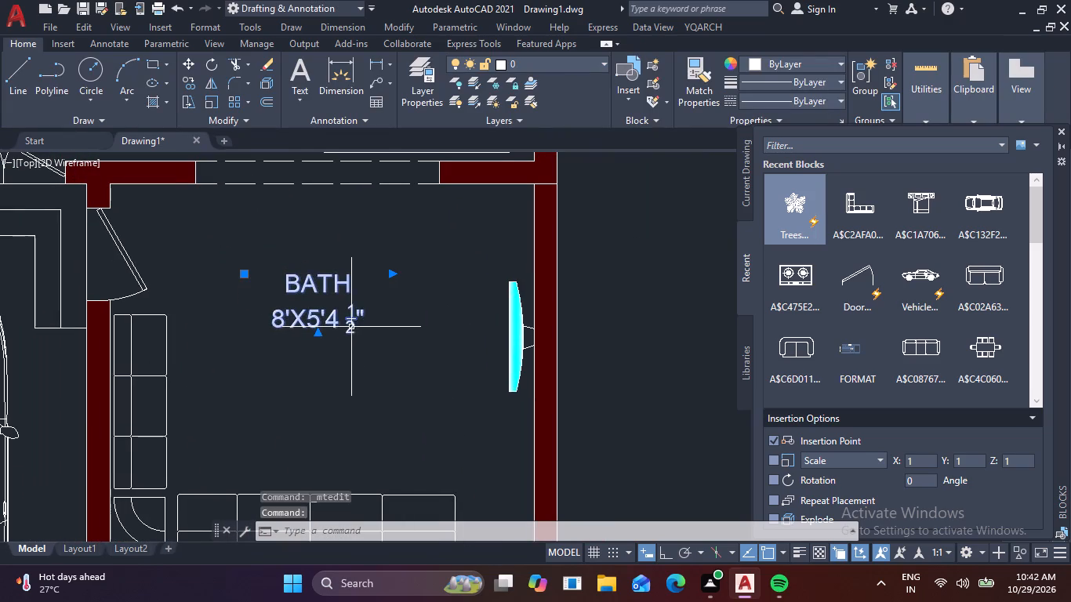
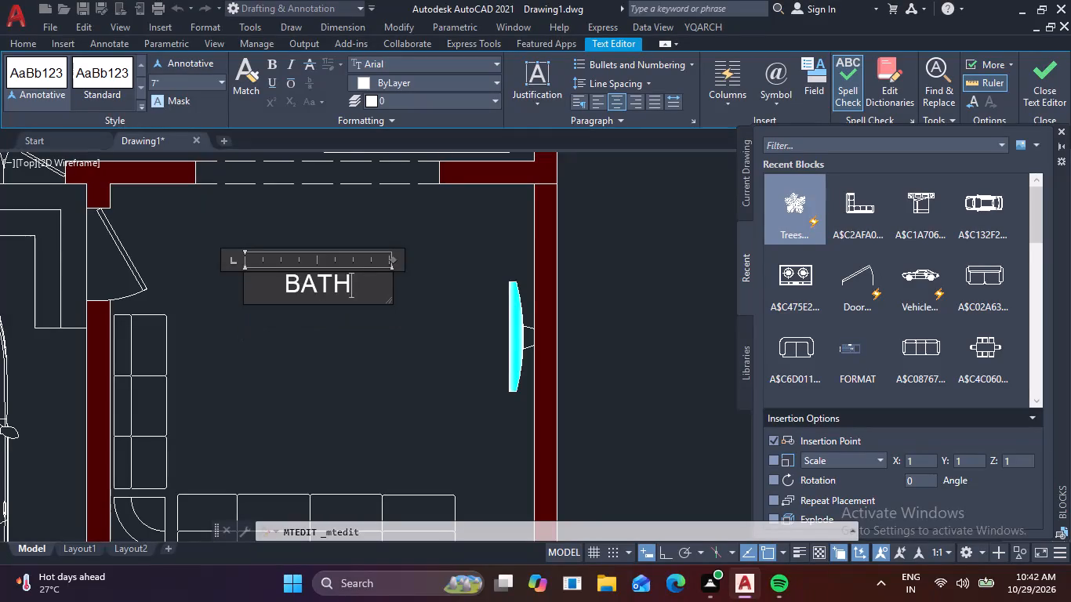
Replace the room's BATH label with DRAWING ROOM and widen its text frame so the name fits on one line.
key("BackSpace")
key("BackSpace")
key("BackSpace")
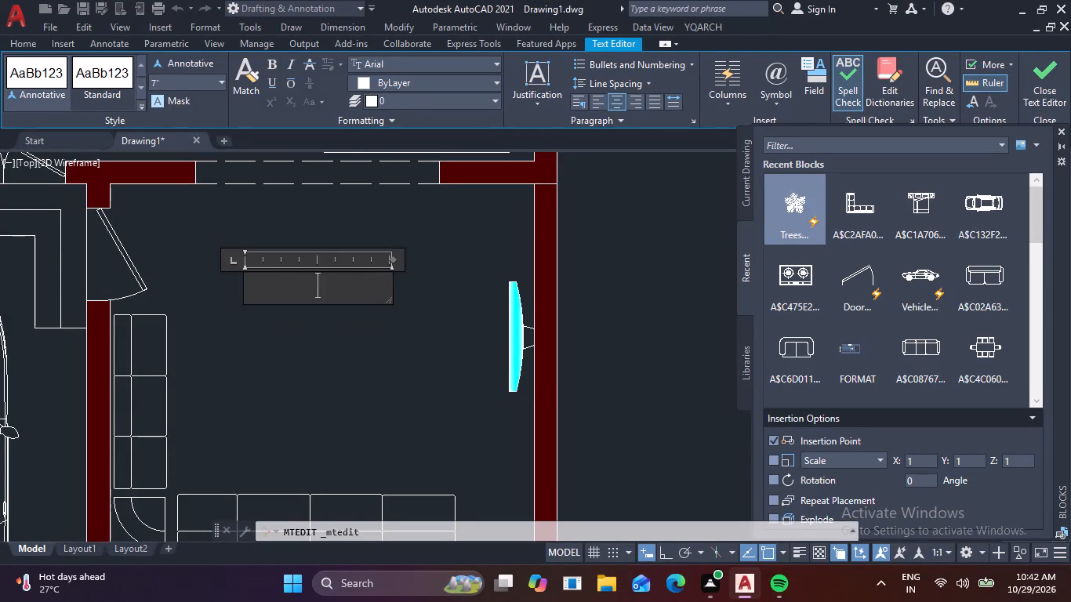
type("DRA")
type("WING")
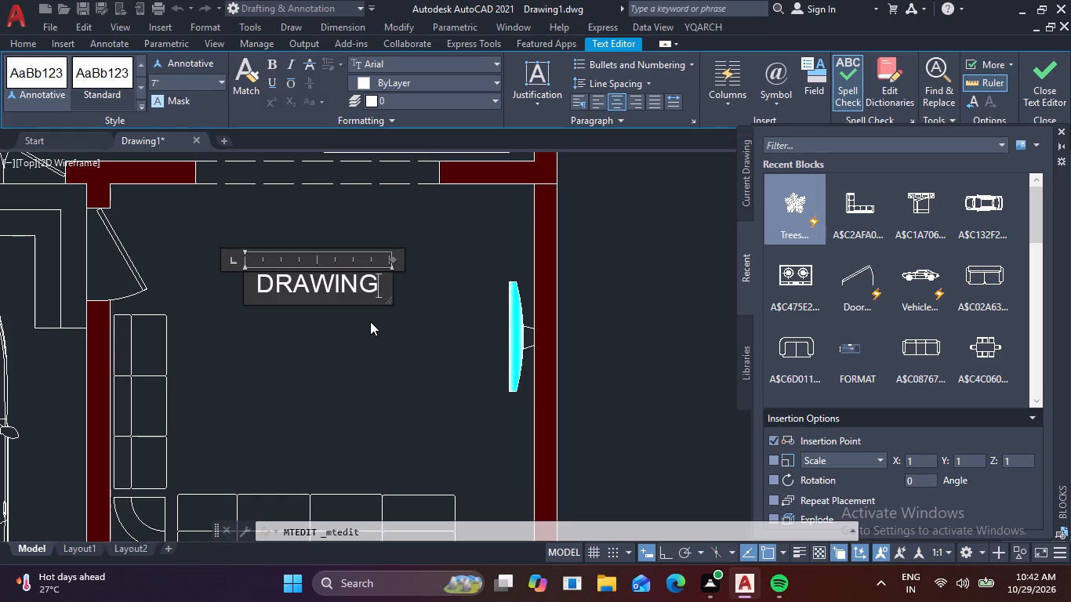
key("space")
type("ROOM")
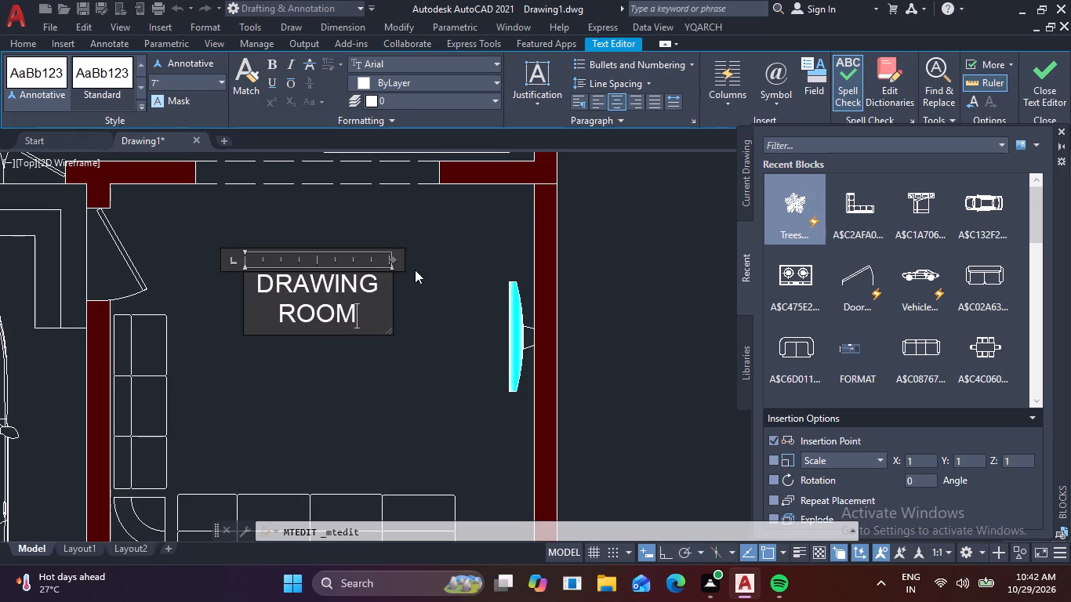
left_click_drag(393, 260, 452, 257)
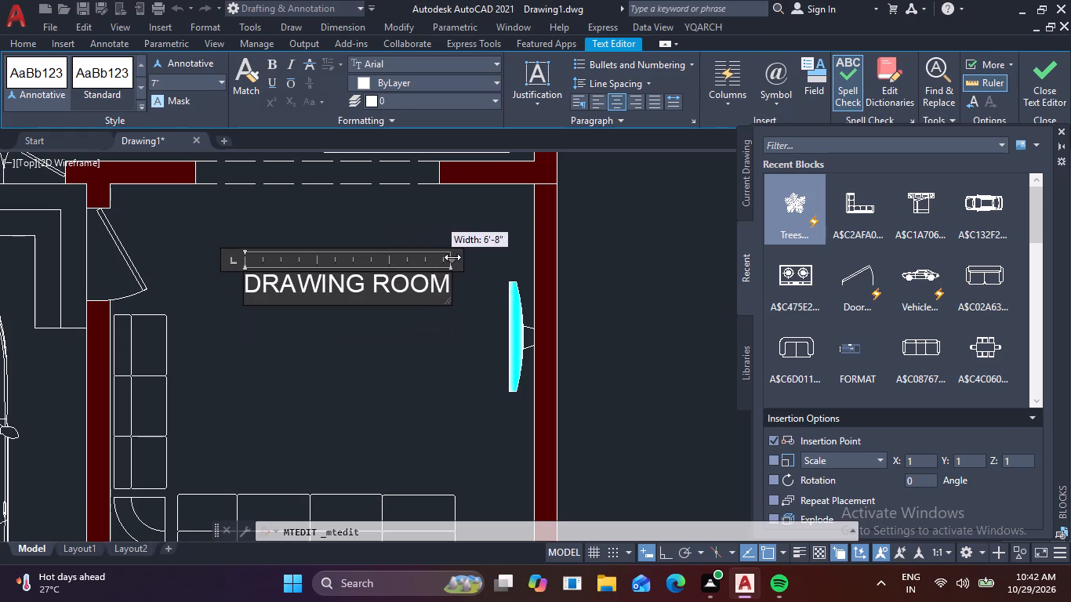
left_click_drag(452, 257, 461, 257)
Add the size 13'-9"X12' as a second line below DRAWING ROOM and finish the text edit.
key("Return")
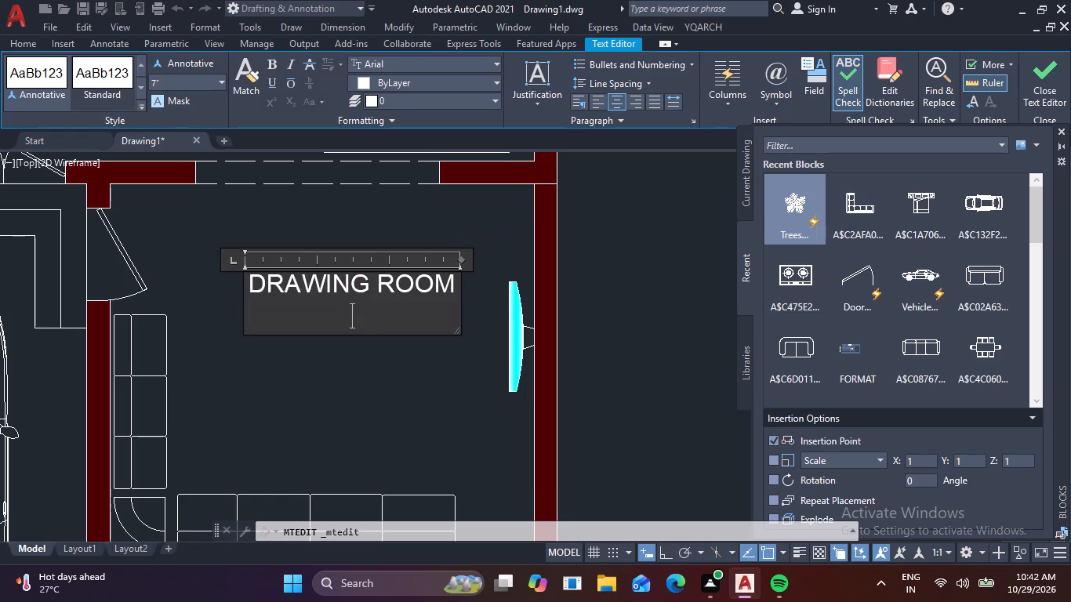
type("13'")
key("minus")
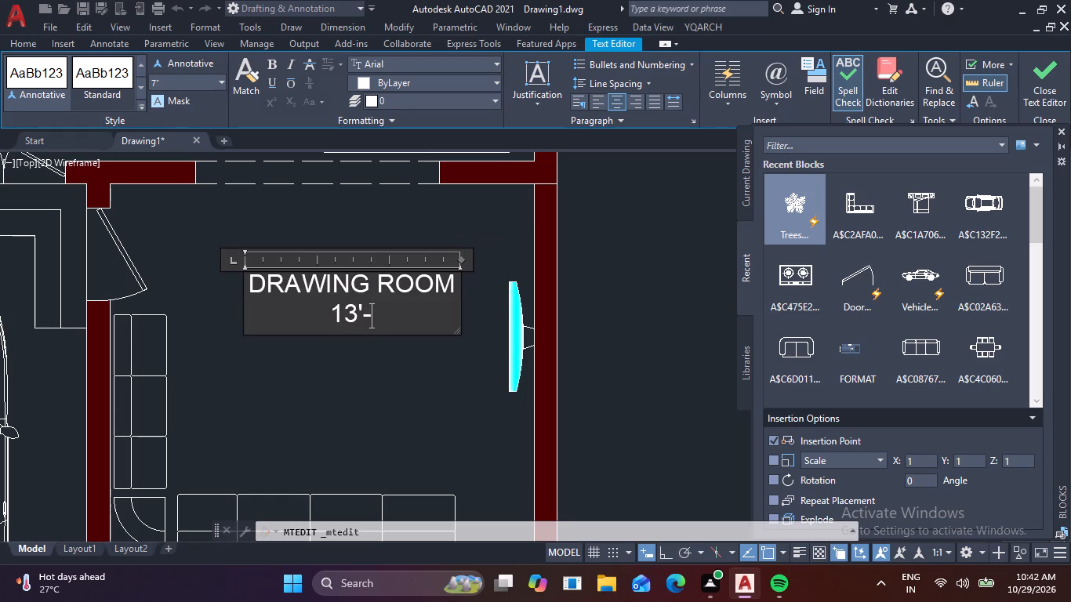
key("9")
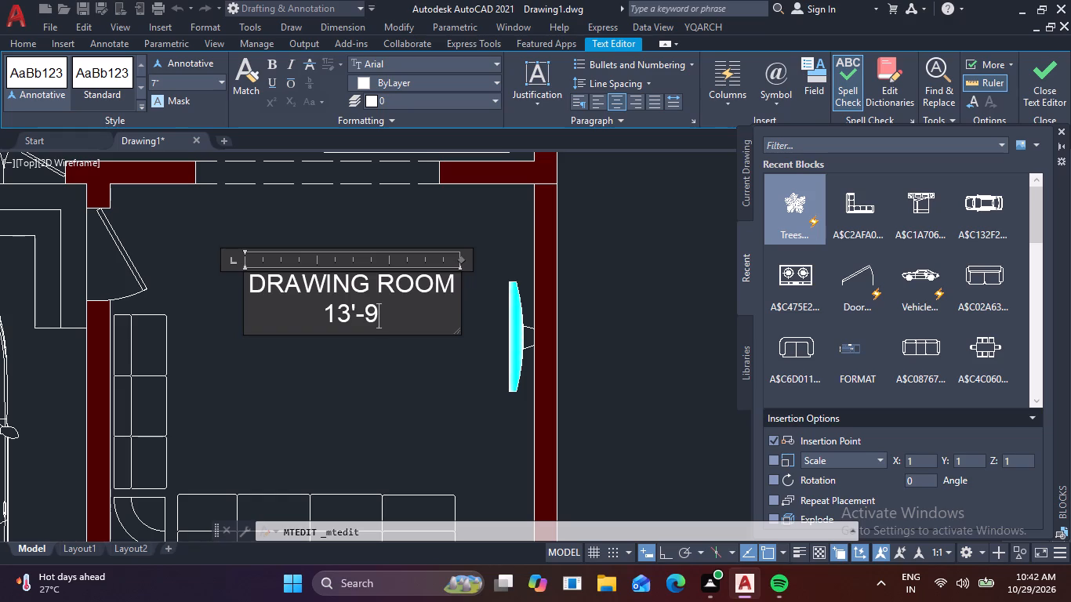
type("\"X")
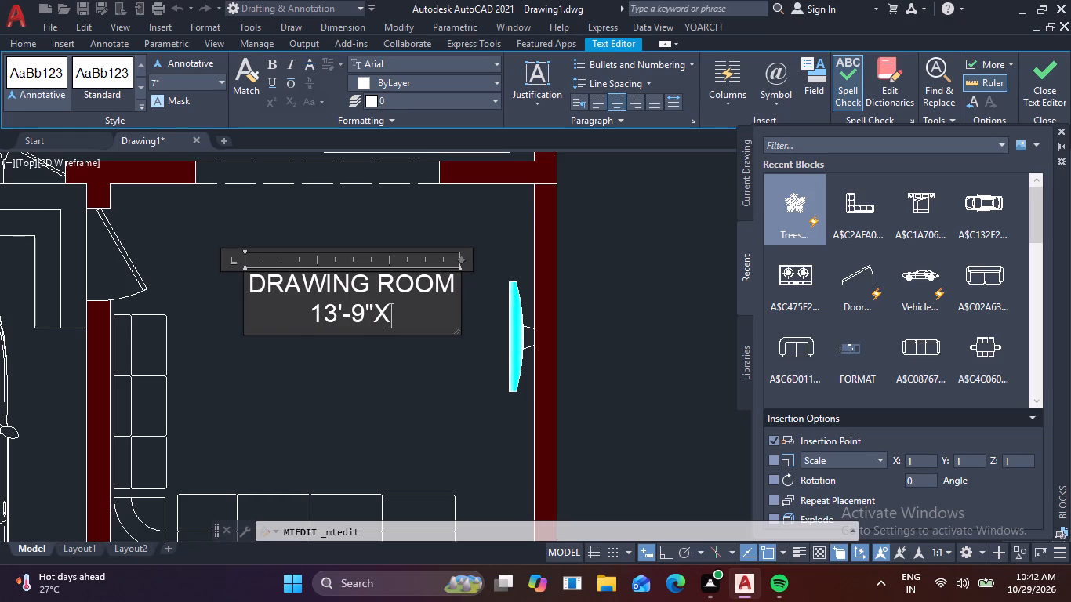
type("12")
key("apostrophe")
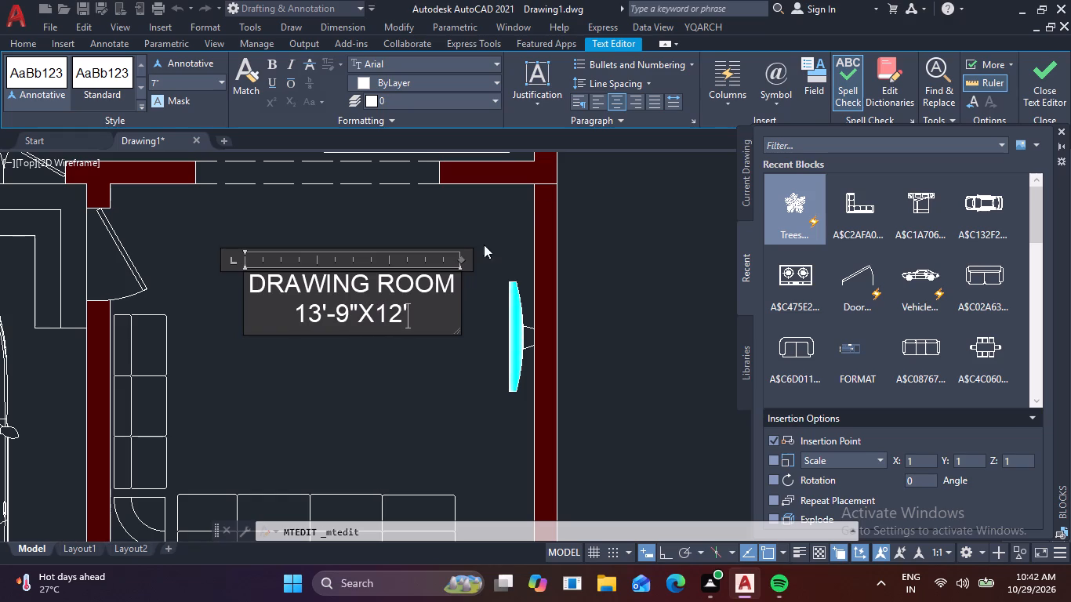
left_click(604, 222)
Underline the DRAWING ROOM title line in its label.
scroll(604, 238, "down", 2)
scroll(532, 292, "up", 2)
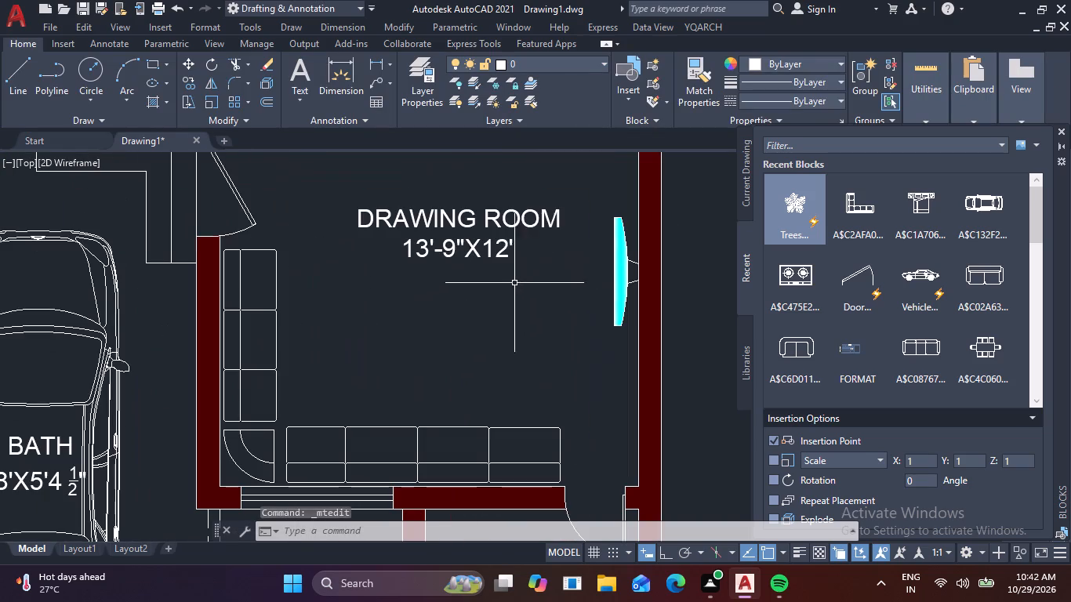
double_click(501, 255)
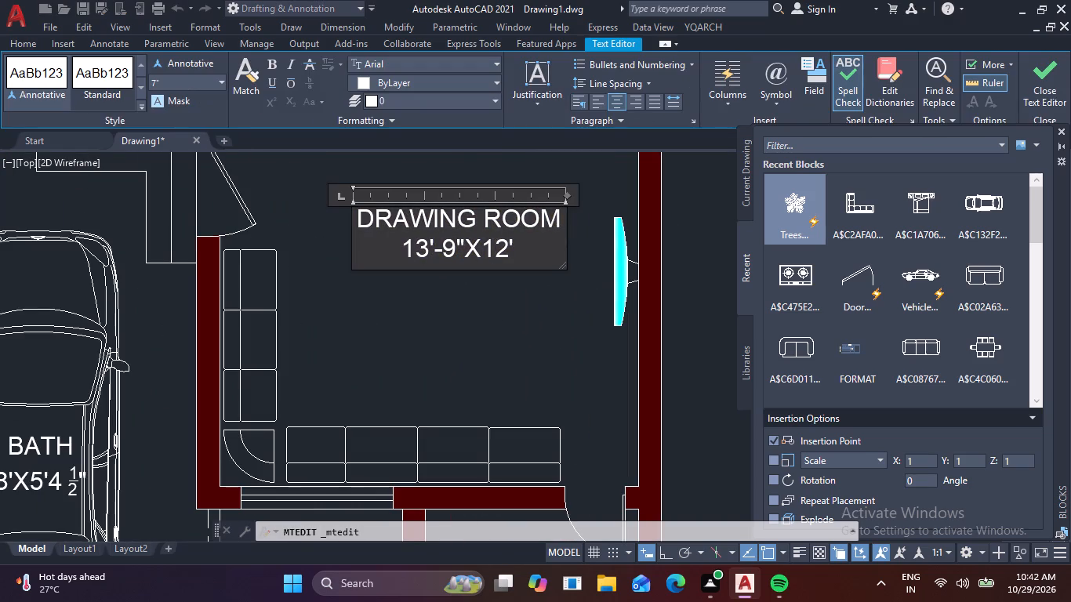
left_click_drag(561, 223, 344, 223)
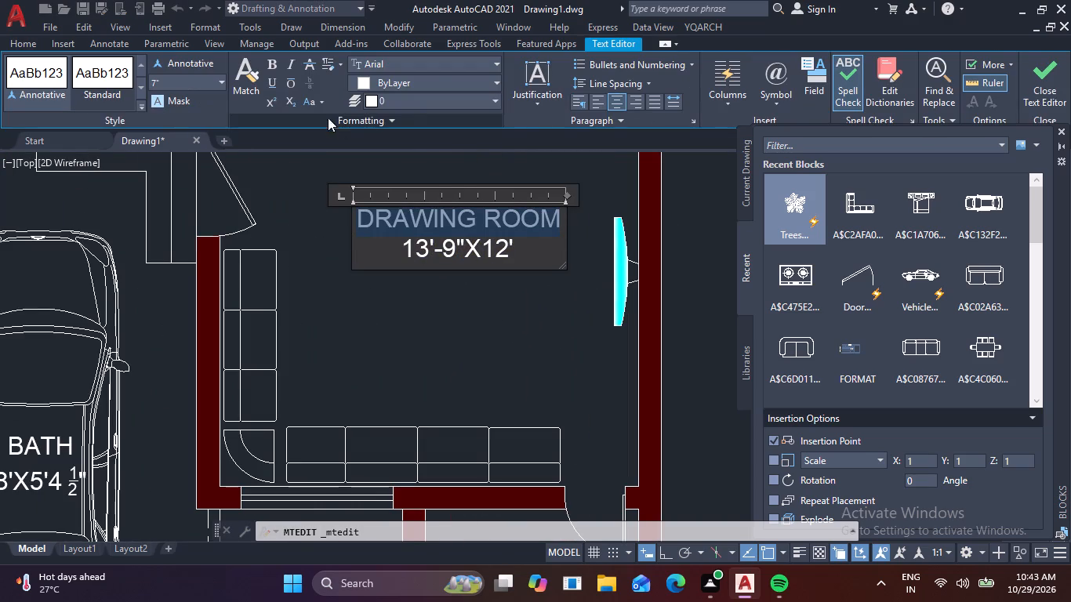
left_click(270, 82)
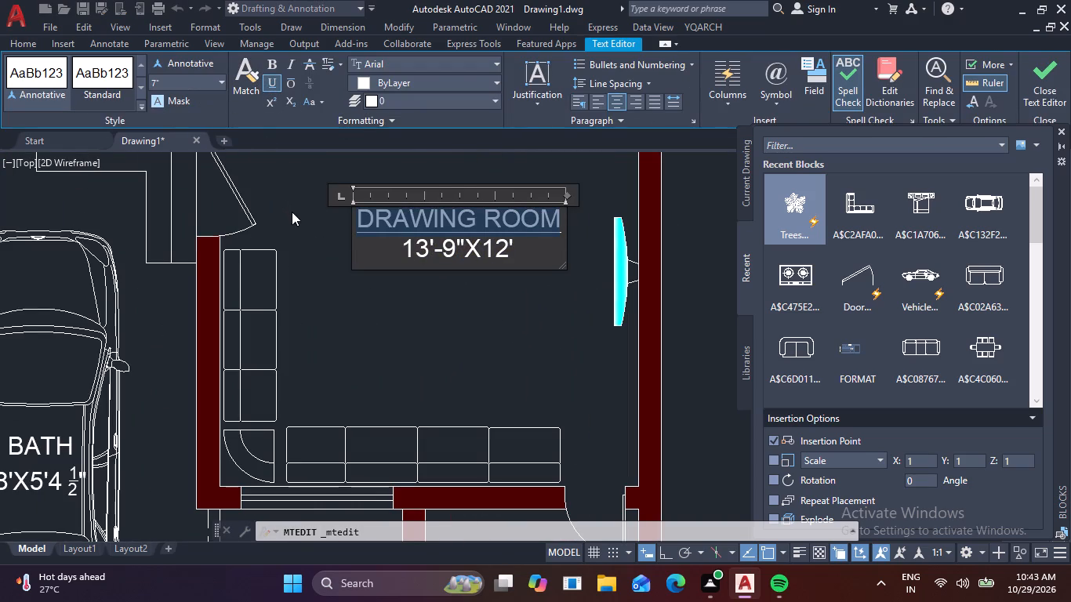
left_click(317, 258)
Clear the two-line BATH label over the car and enter PORCH as its new name.
scroll(310, 273, "down", 3)
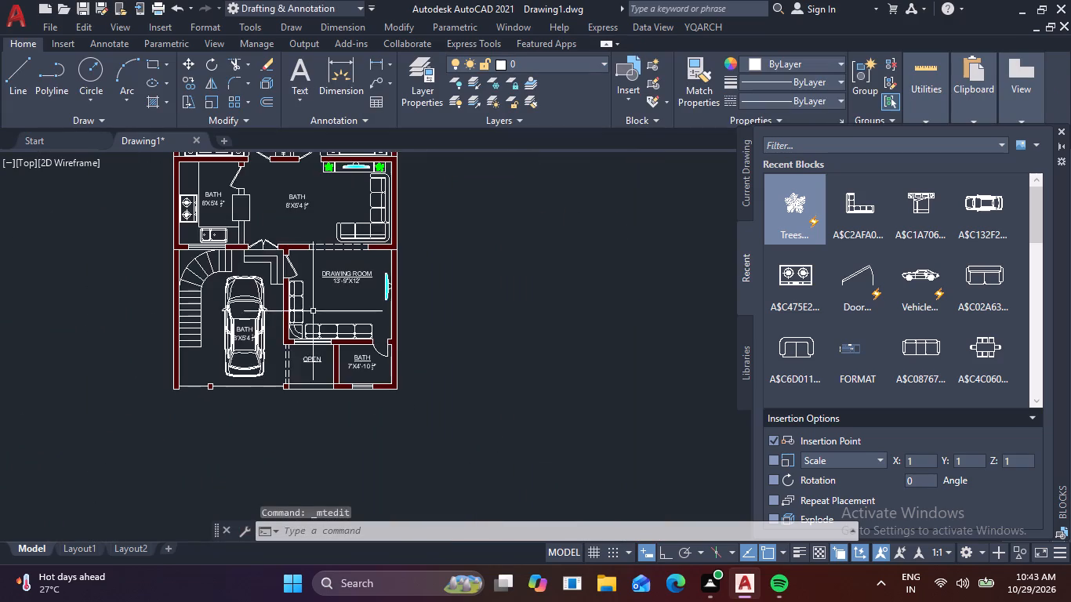
scroll(271, 339, "up", 3)
left_click(194, 323)
double_click(194, 324)
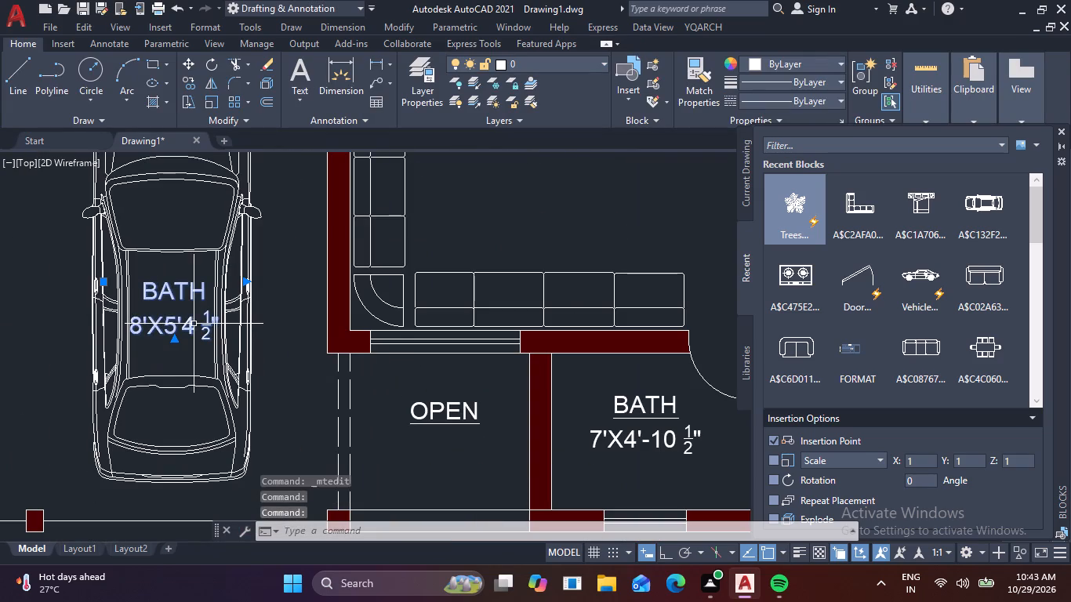
left_click(241, 324)
key("BackSpace")
key("BackSpace")
key("BackSpace")
key("BackSpace")
key("BackSpace")
key("BackSpace")
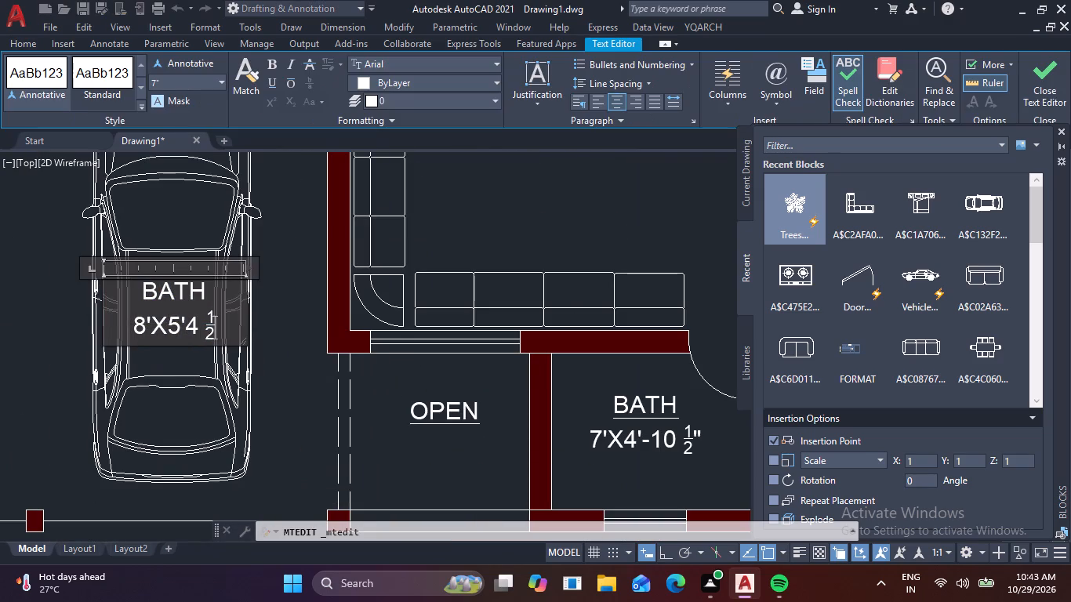
key("BackSpace")
key("BackSpace")
key("BackSpace")
key("BackSpace")
key("BackSpace")
key("BackSpace")
key("BackSpace")
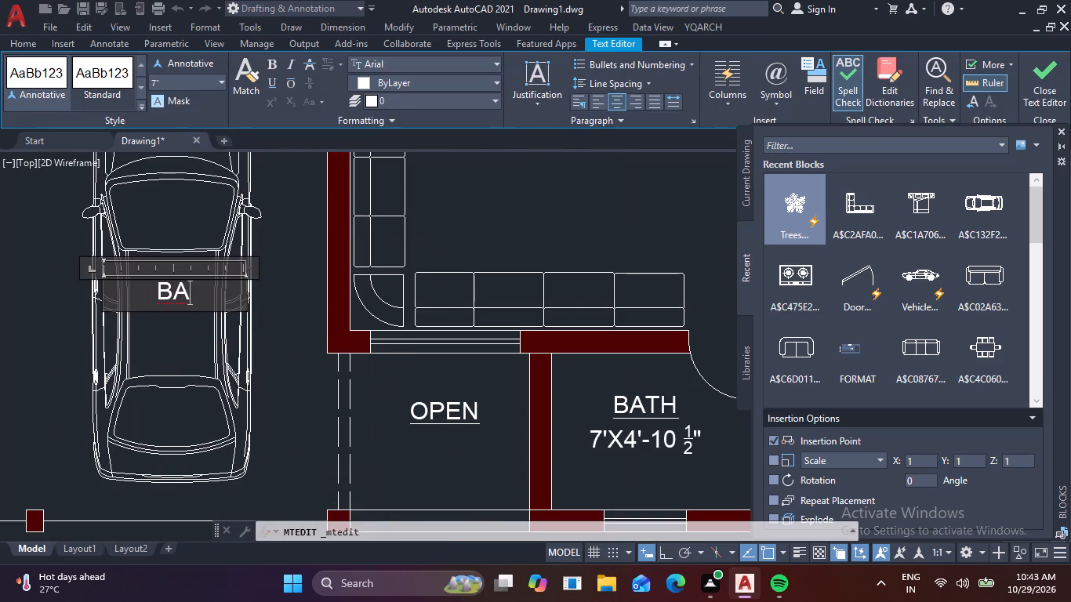
key("BackSpace")
key("BackSpace")
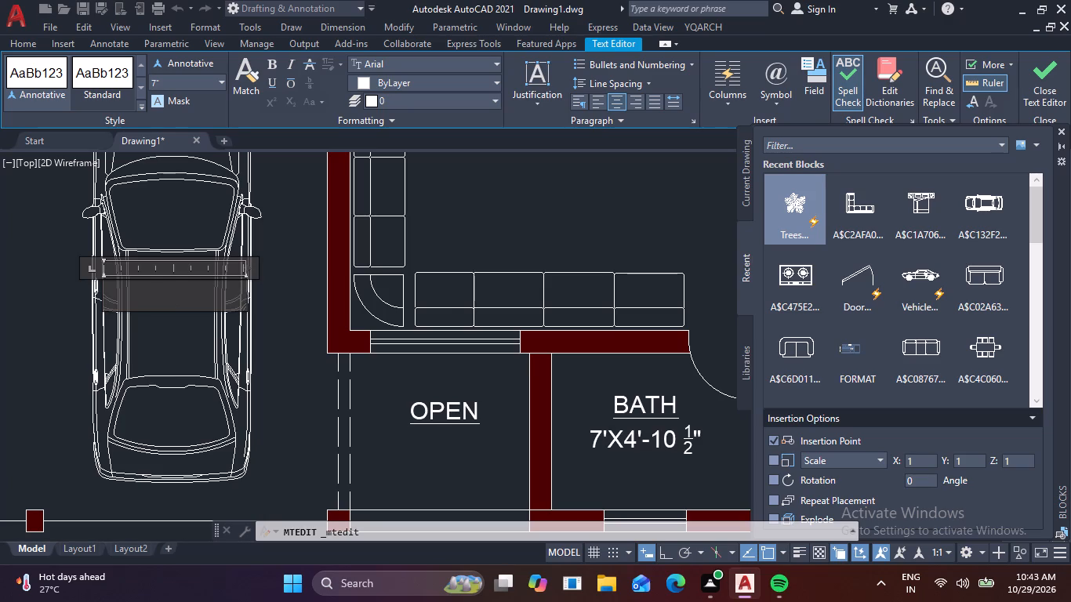
type("POR")
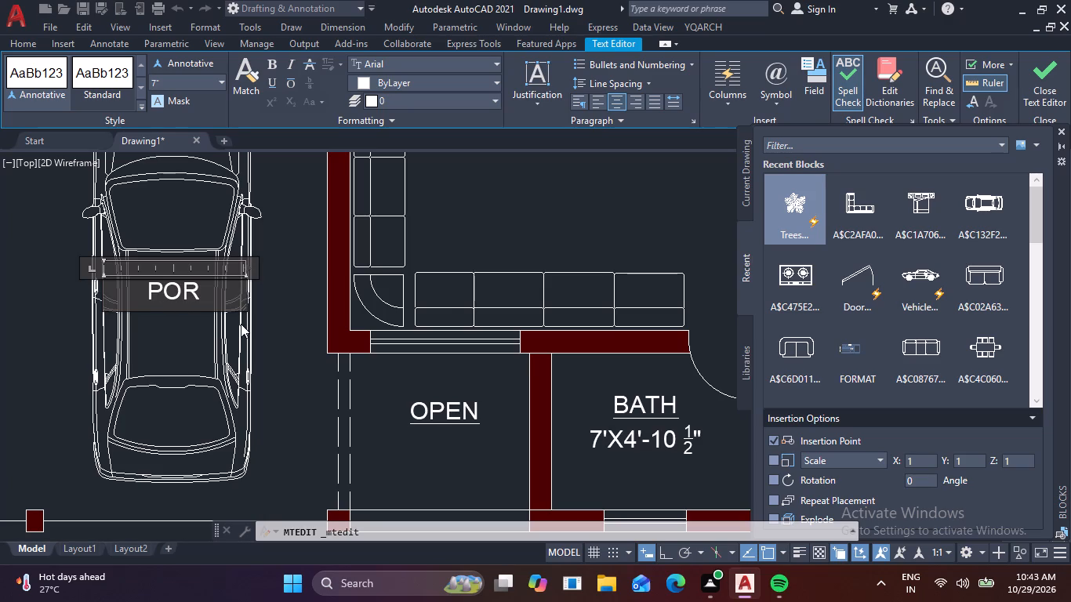
type("CH")
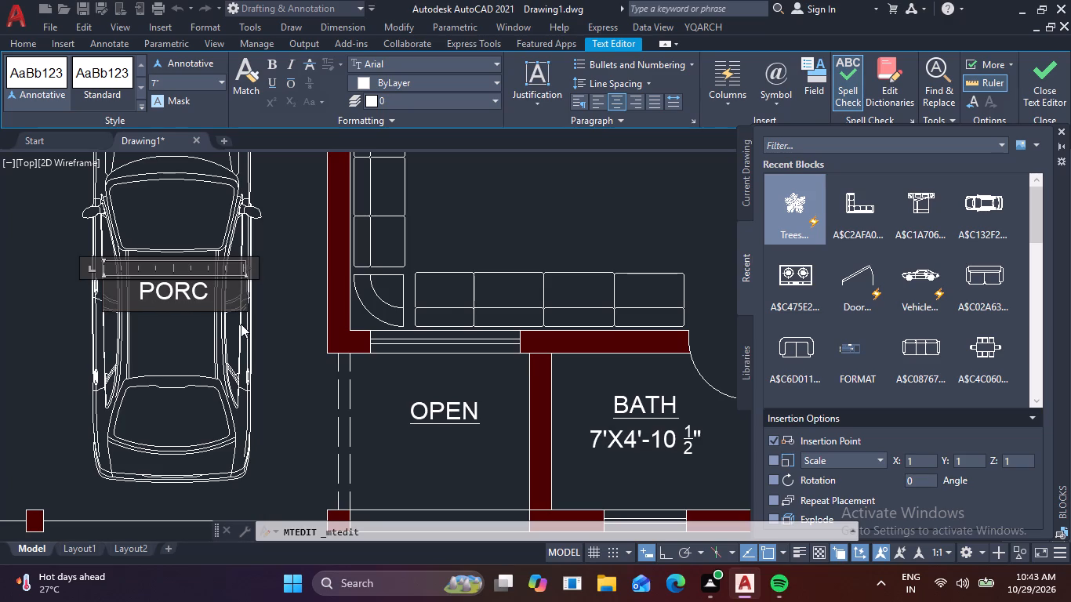
Add the size 14'X18' as a second line below PORCH.
key("Return")
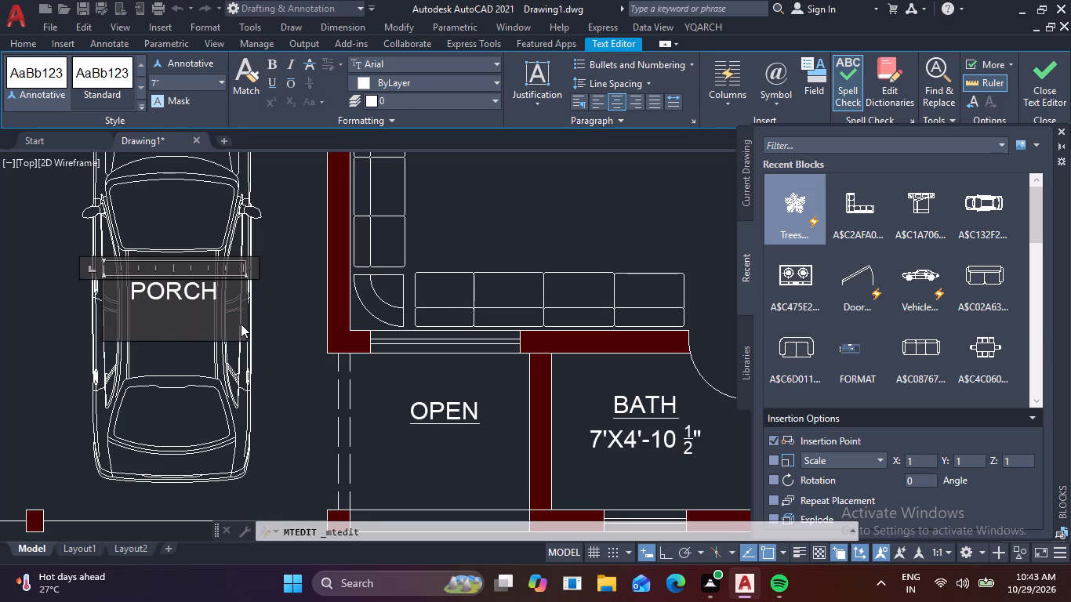
type("14'")
key("x")
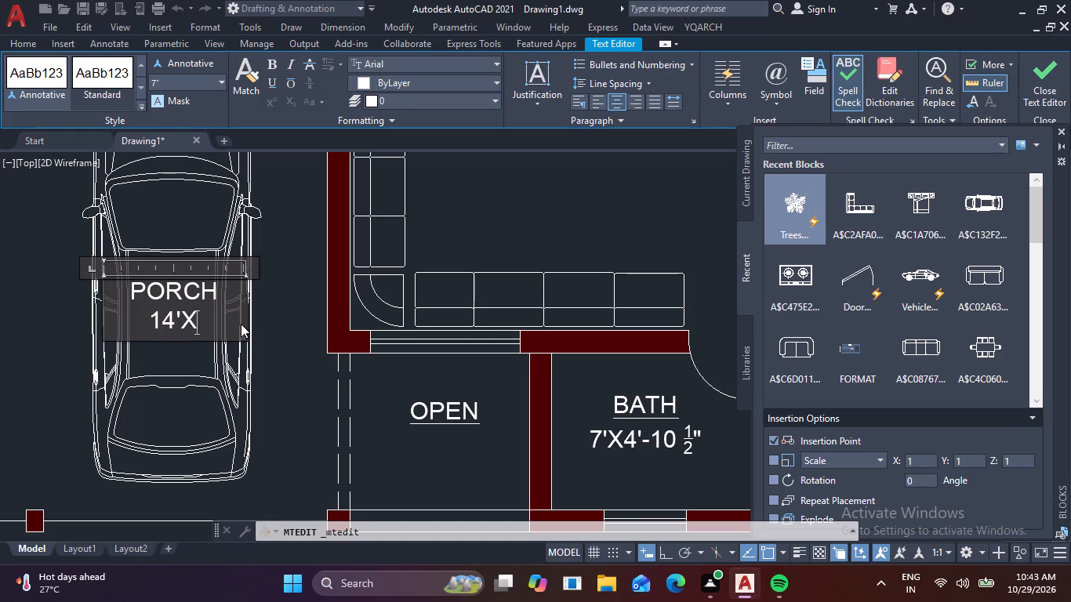
key("1")
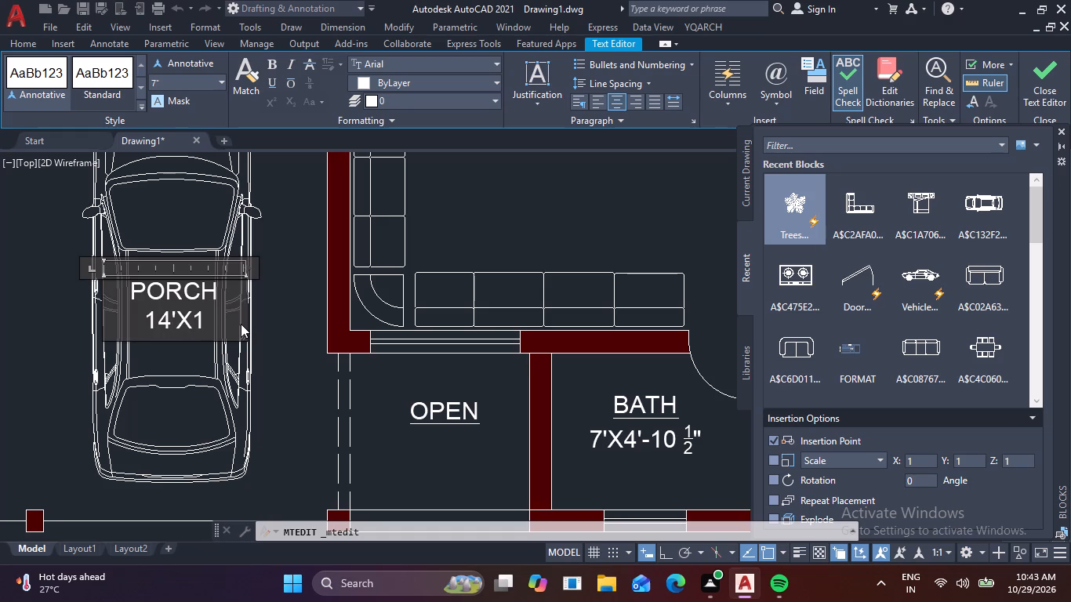
type("8'")
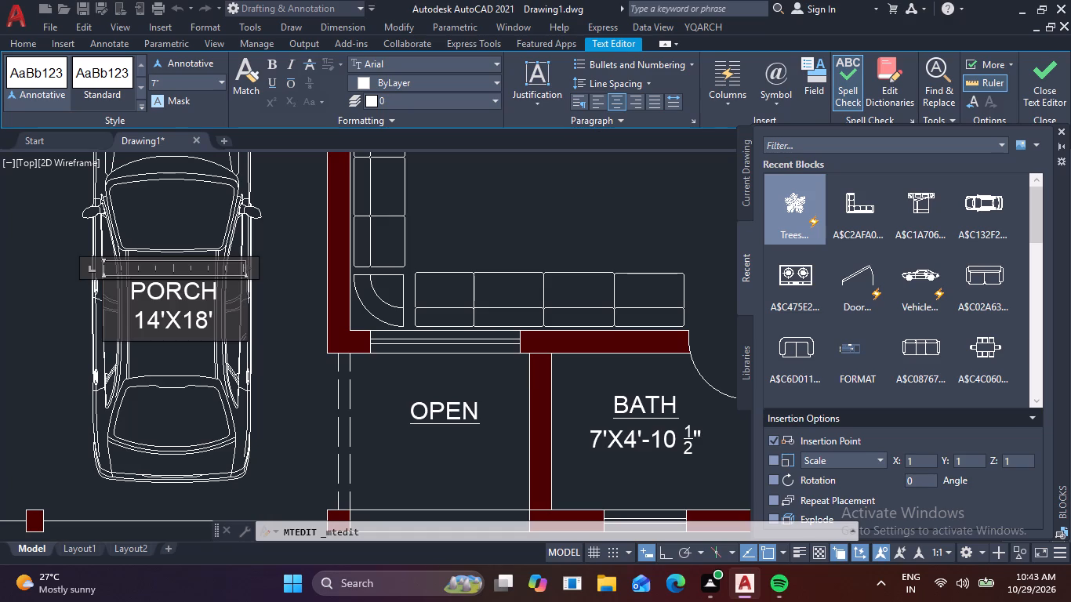
Underline the PORCH title line and finish the text edit.
left_click_drag(229, 294, 91, 302)
left_click(273, 82)
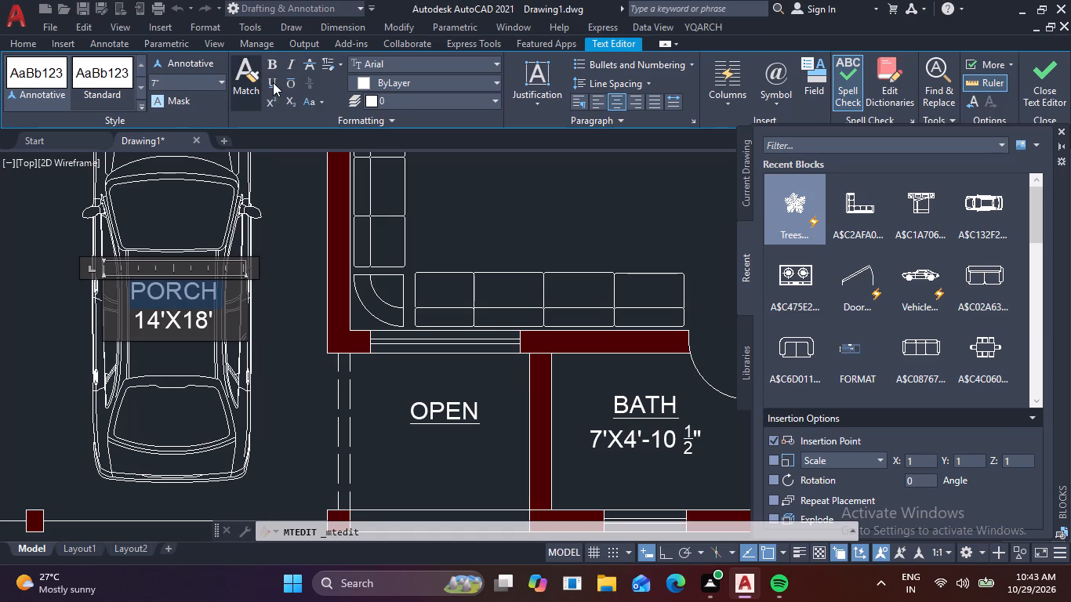
left_click(289, 231)
Replace the two-line BATH label in the room beside the kitchen with T.V LOUNGE, widening the text frame to fit it on one line.
scroll(289, 237, "down", 1)
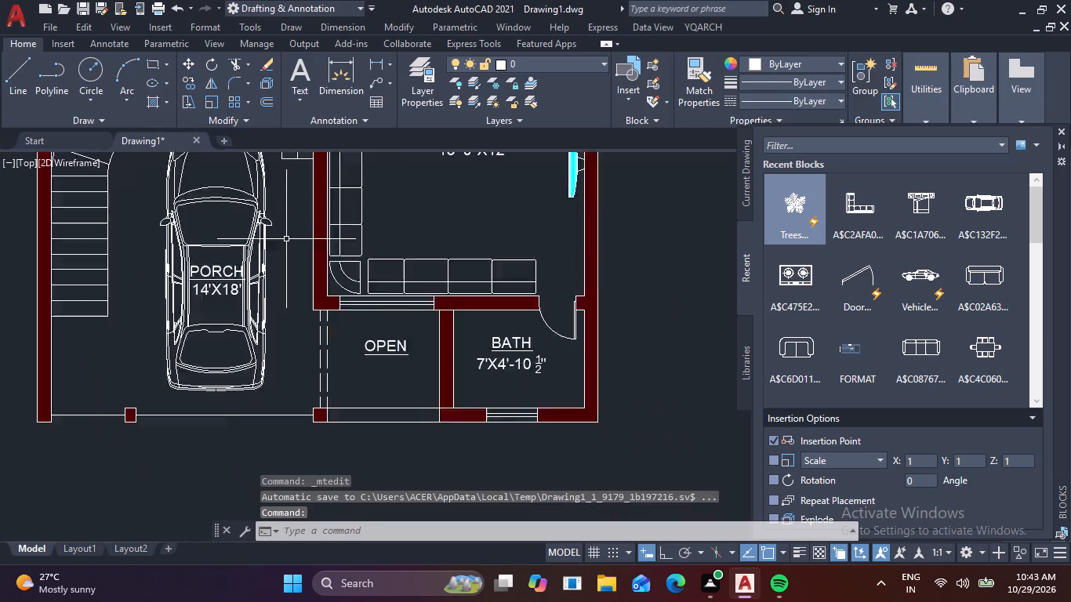
scroll(286, 240, "down", 1)
middle_click_drag(283, 252, 260, 357)
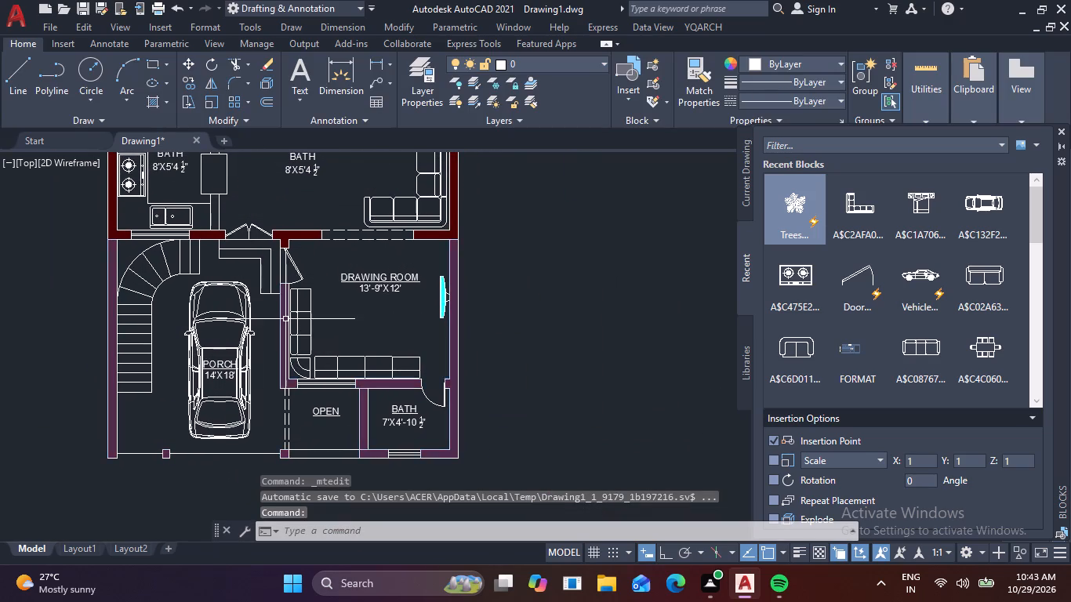
middle_click_drag(284, 328, 284, 451)
scroll(300, 306, "up", 2)
double_click(310, 277)
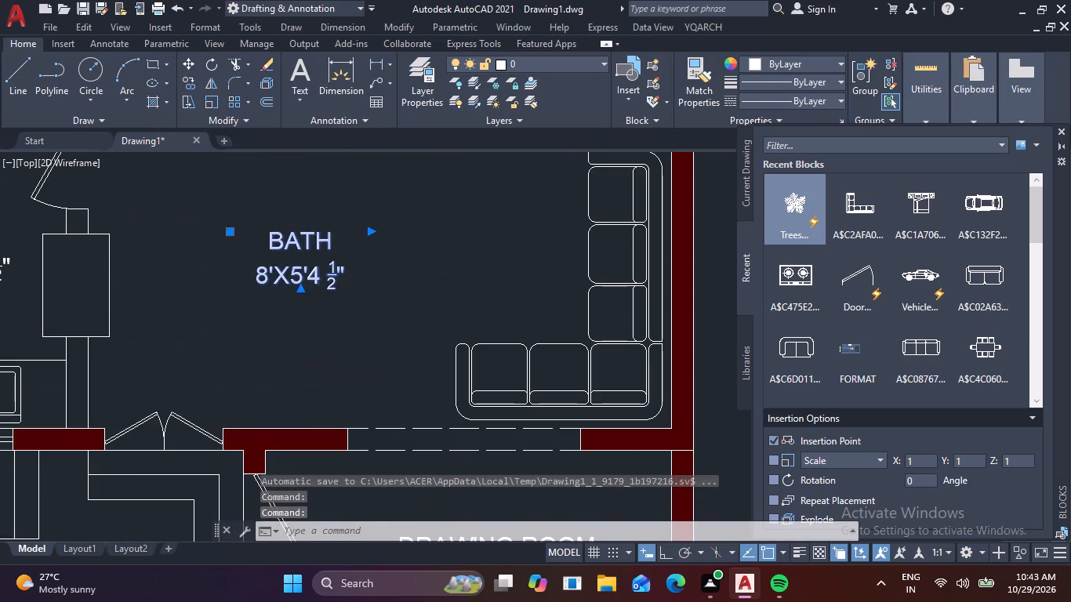
left_click(366, 276)
key("BackSpace")
key("BackSpace")
key("BackSpace")
key("BackSpace")
key("BackSpace")
key("BackSpace")
key("BackSpace")
key("BackSpace")
key("BackSpace")
key("BackSpace")
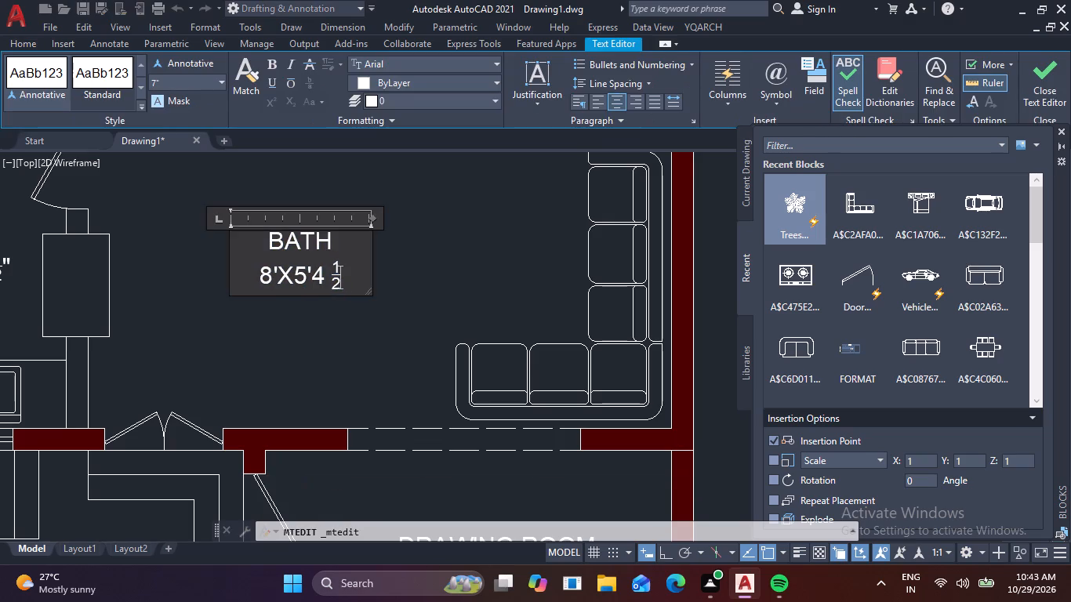
key("BackSpace")
key("BackSpace")
key("BackSpace")
key("BackSpace")
key("BackSpace")
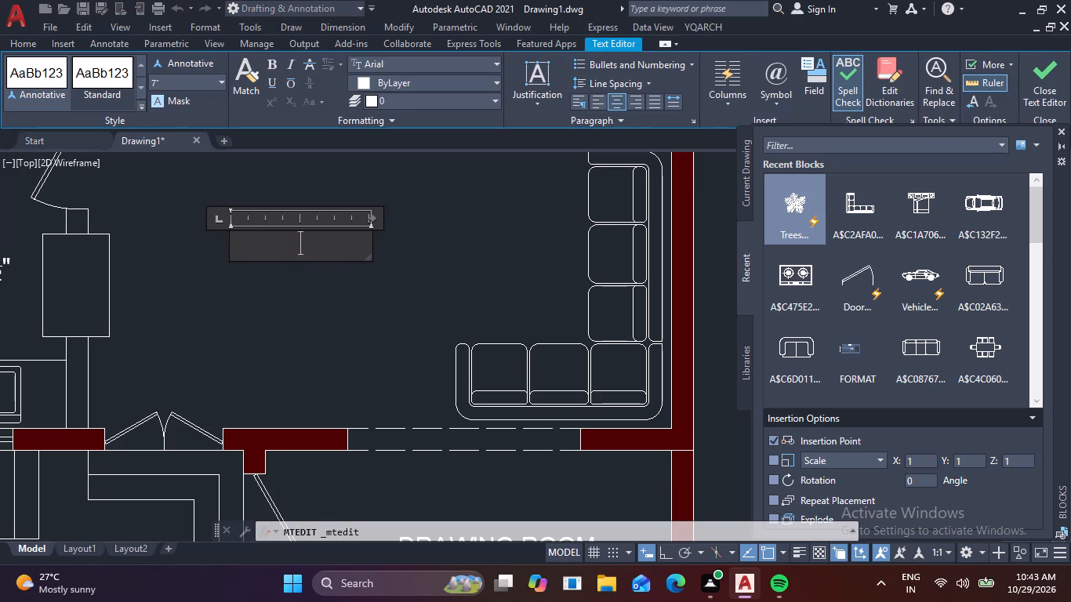
key("t")
type(".")
key("space")
key("BackSpace")
key("v")
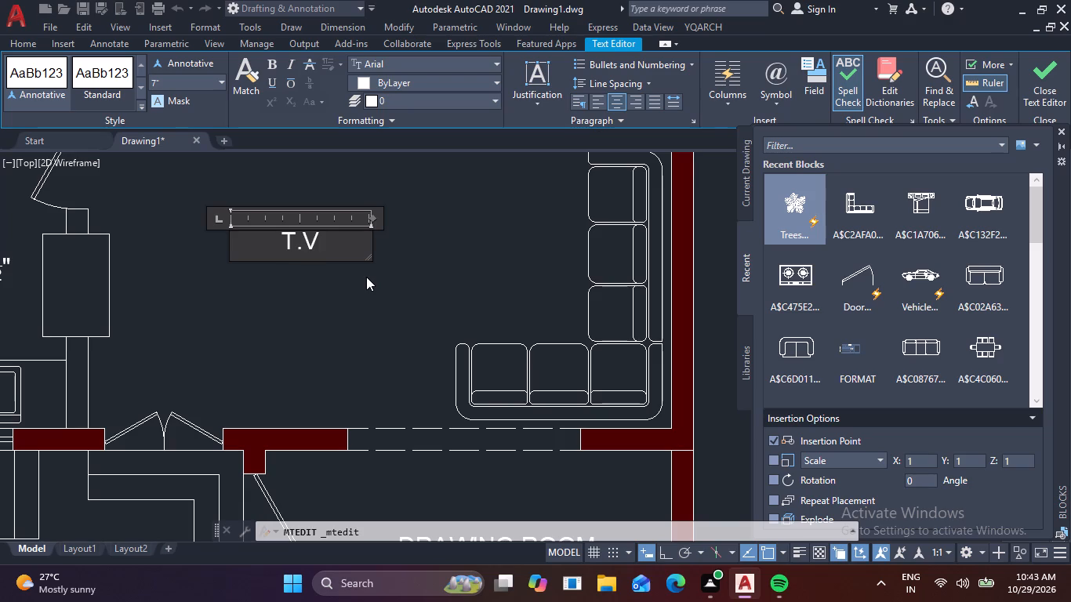
key("space")
type("LO")
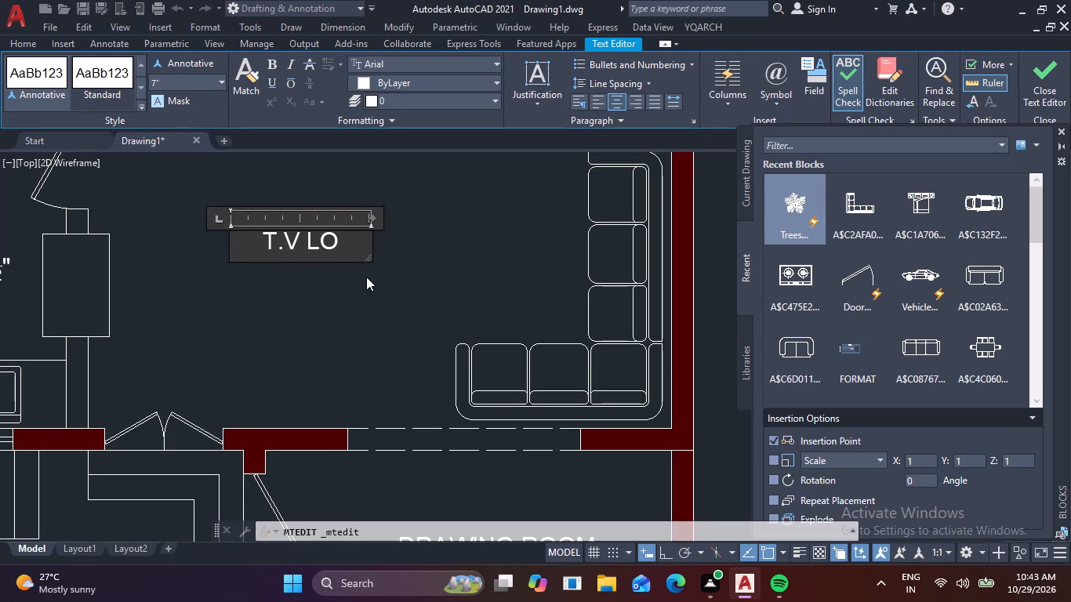
key("u")
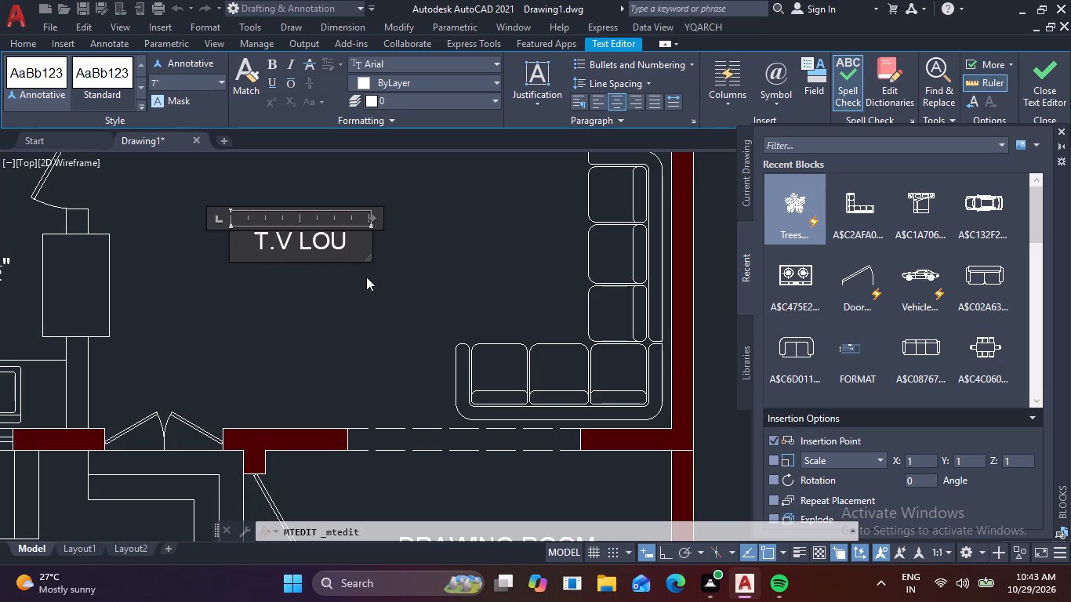
type("NG")
key("e")
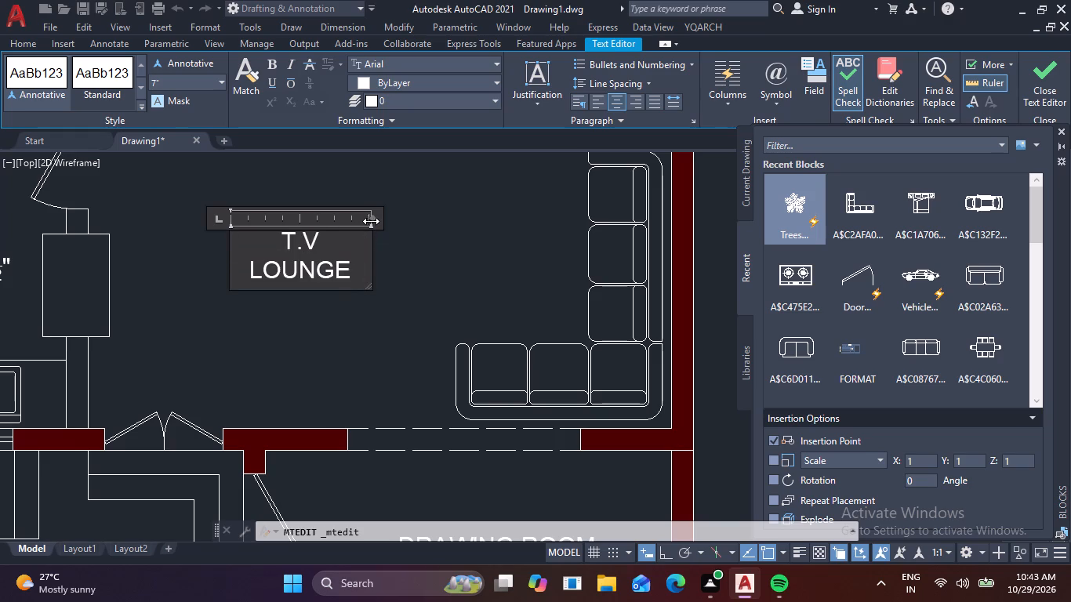
left_click_drag(371, 219, 406, 218)
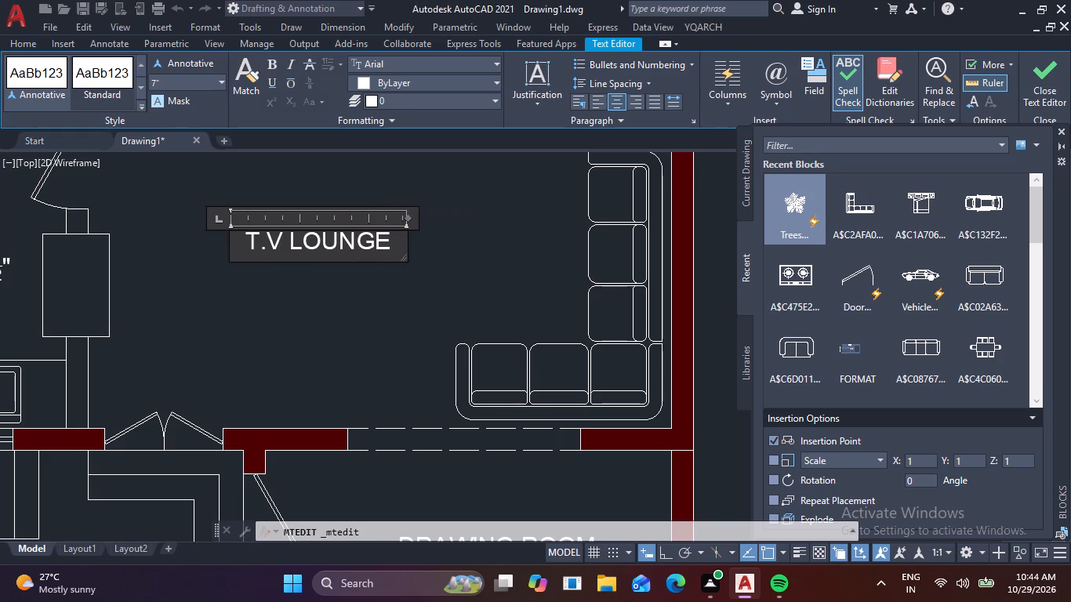
Add the size 19'-9"X11' as a second line below T.V LOUNGE and finish the text edit.
key("Return")
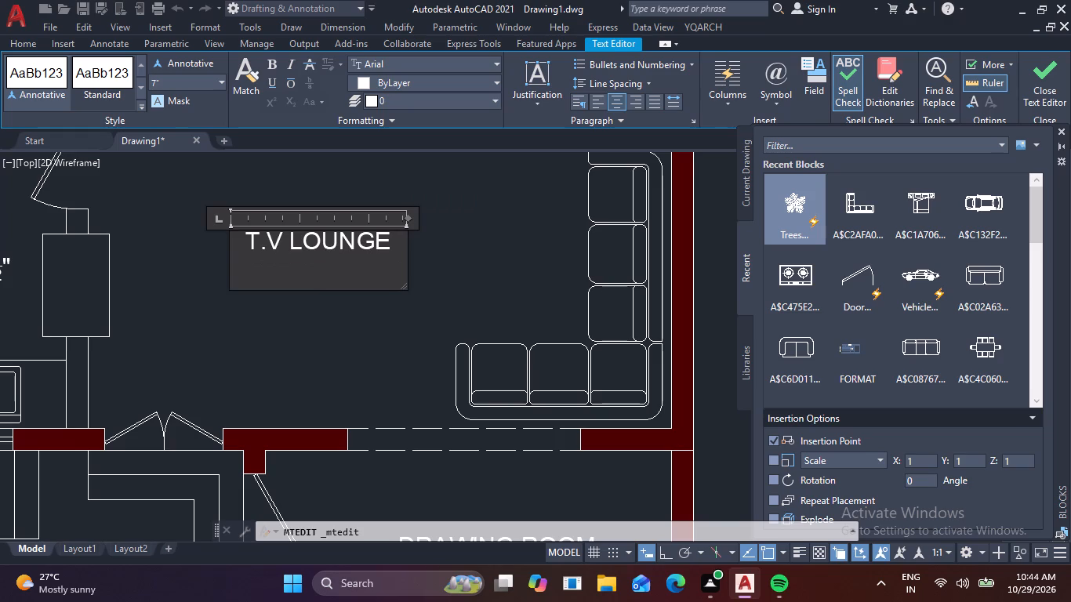
type("19'")
key("9")
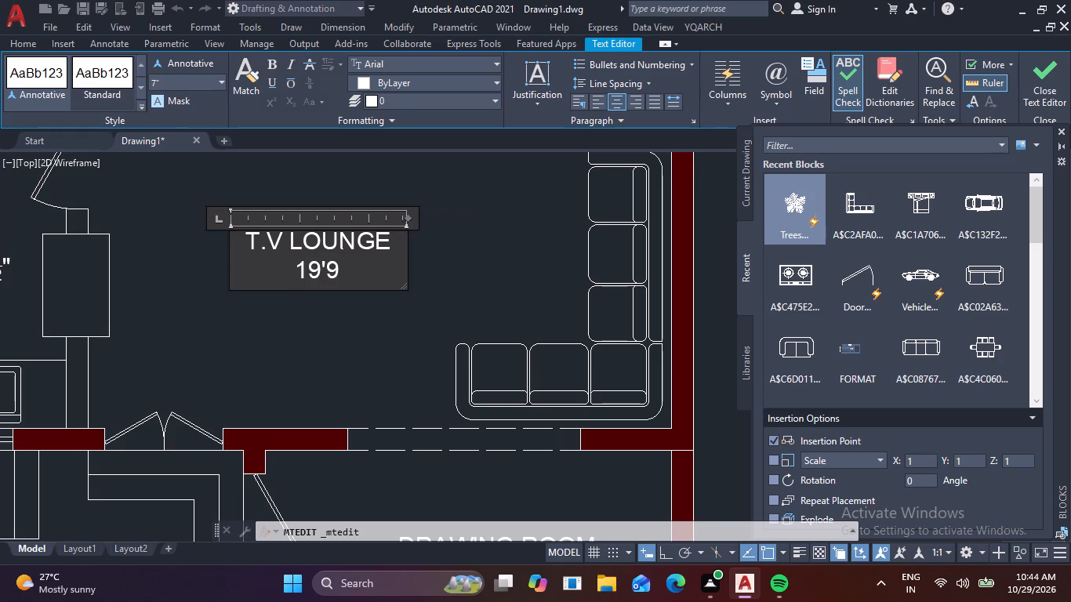
key("shift+quotedbl")
key("x")
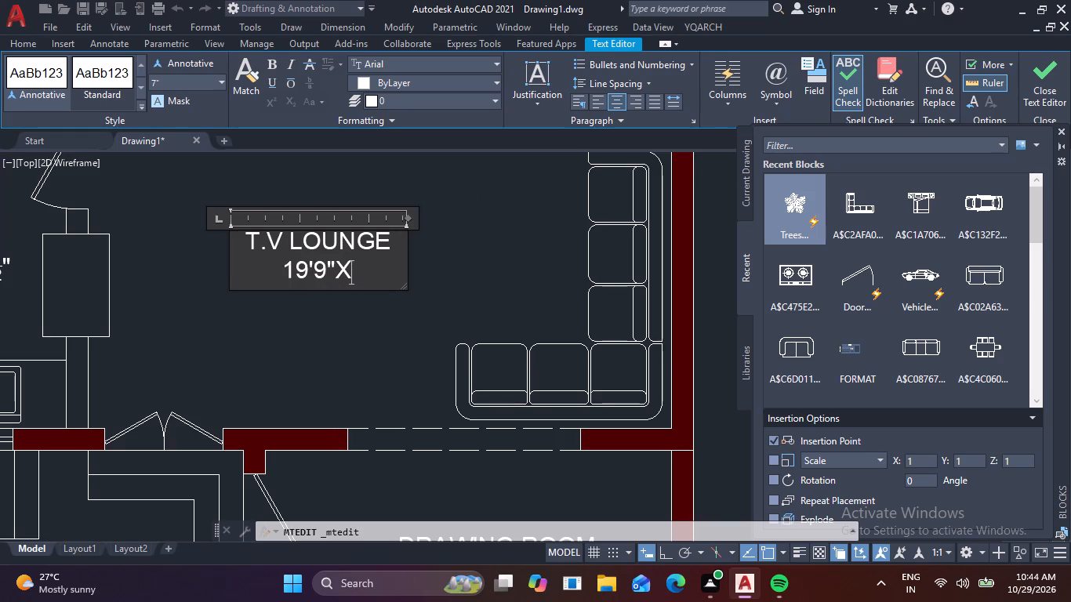
type("11")
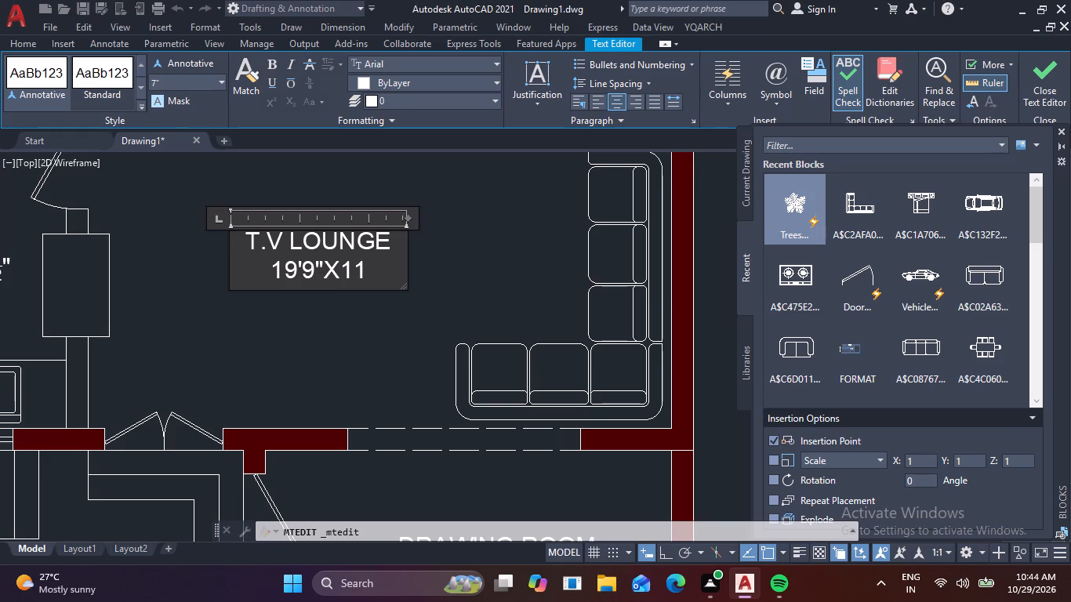
key("apostrophe")
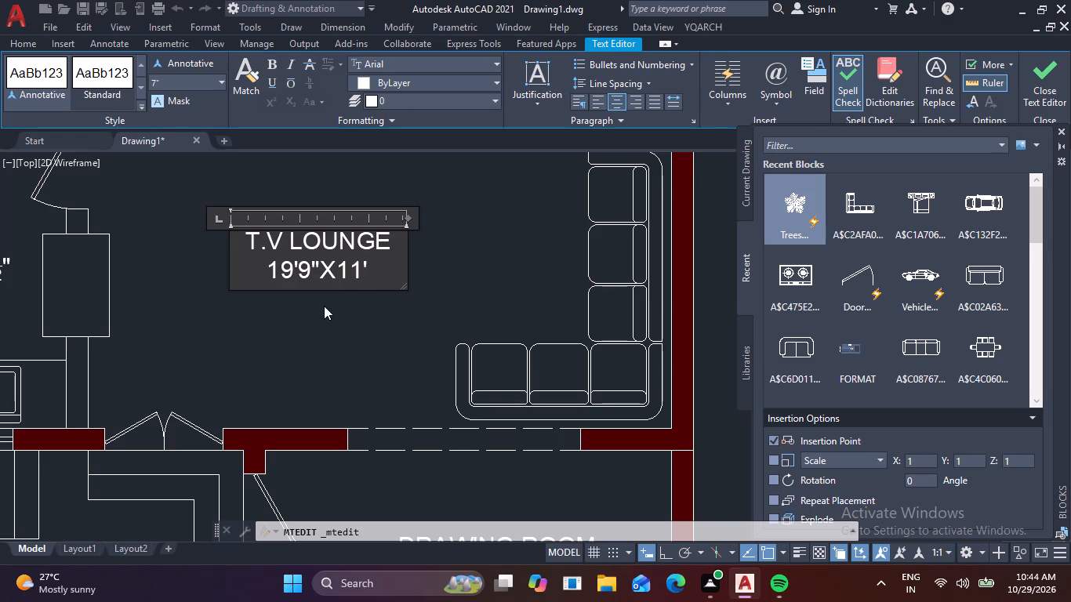
left_click(298, 272)
key("minus")
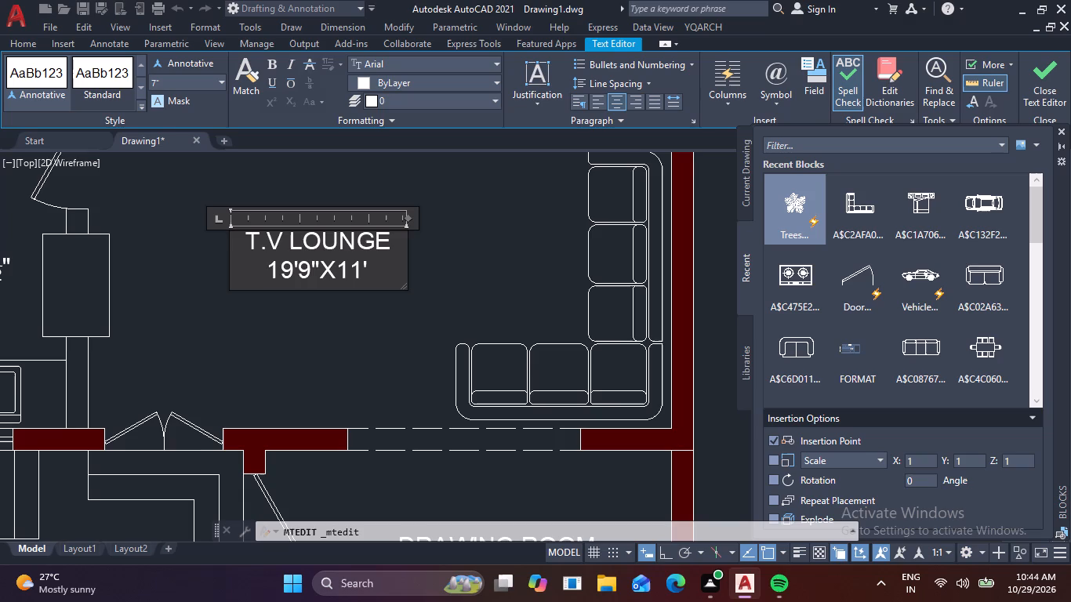
left_click(226, 288)
Clear the two-line BATH label between the stove and the kitchen doorway and enter KITCHEN as its new name.
scroll(226, 288, "down", 2)
scroll(140, 286, "up", 2)
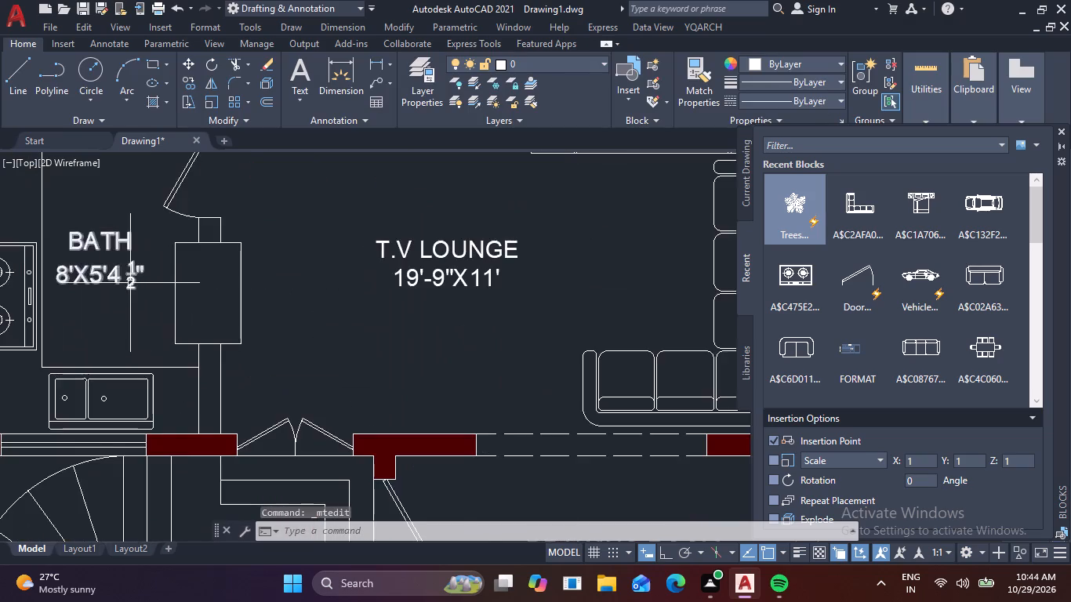
middle_click_drag(130, 283, 205, 294)
scroll(195, 285, "up", 1)
double_click(214, 285)
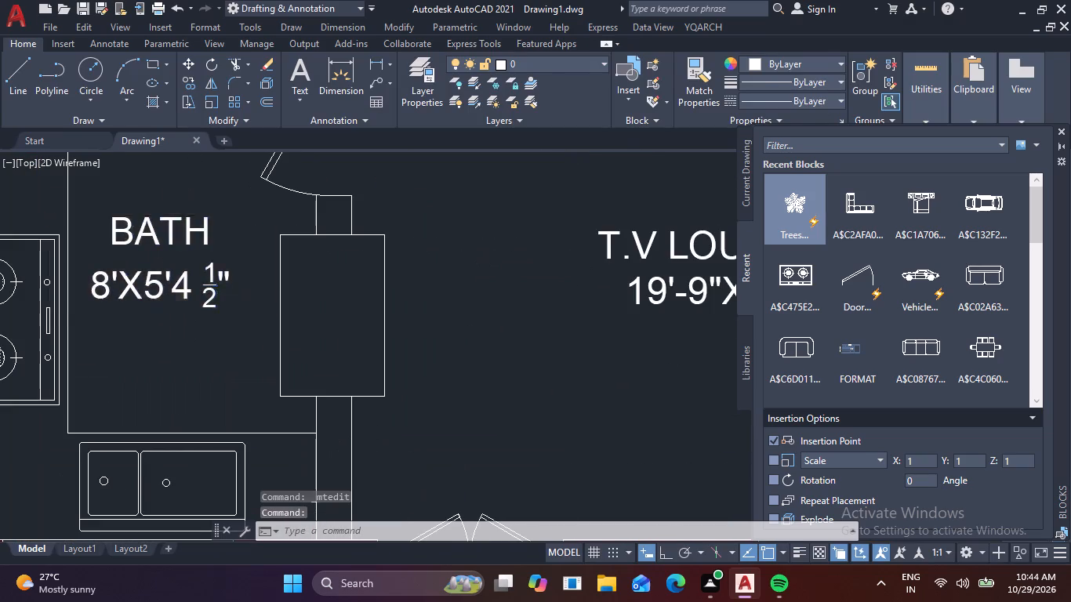
left_click(241, 299)
key("BackSpace")
key("BackSpace")
key("BackSpace")
key("BackSpace")
key("BackSpace")
key("BackSpace")
key("BackSpace")
key("BackSpace")
key("BackSpace")
key("BackSpace")
key("BackSpace")
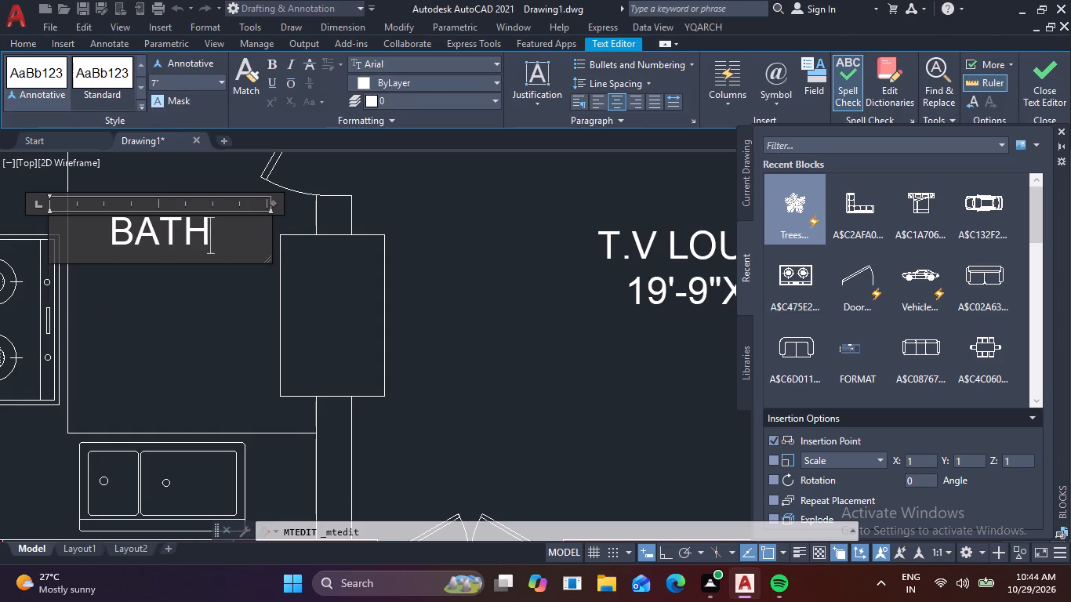
key("BackSpace")
key("BackSpace")
key("BackSpace")
key("BackSpace")
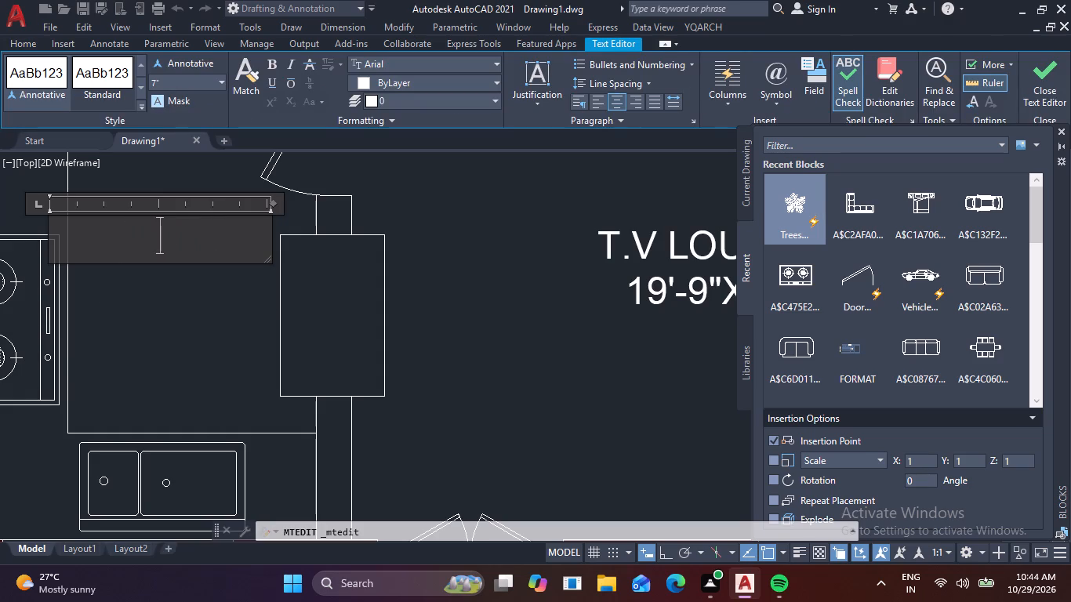
type("KITX")
key("BackSpace")
type("CHEN")
key("space")
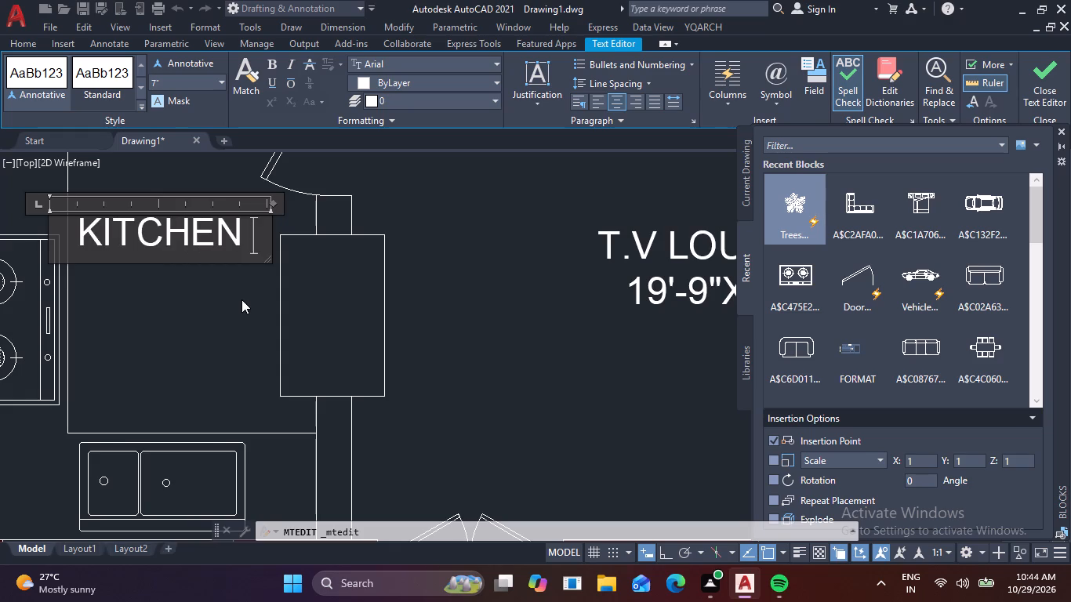
key("BackSpace")
Add the size 8'X11' as a second line below KITCHEN.
key("Return")
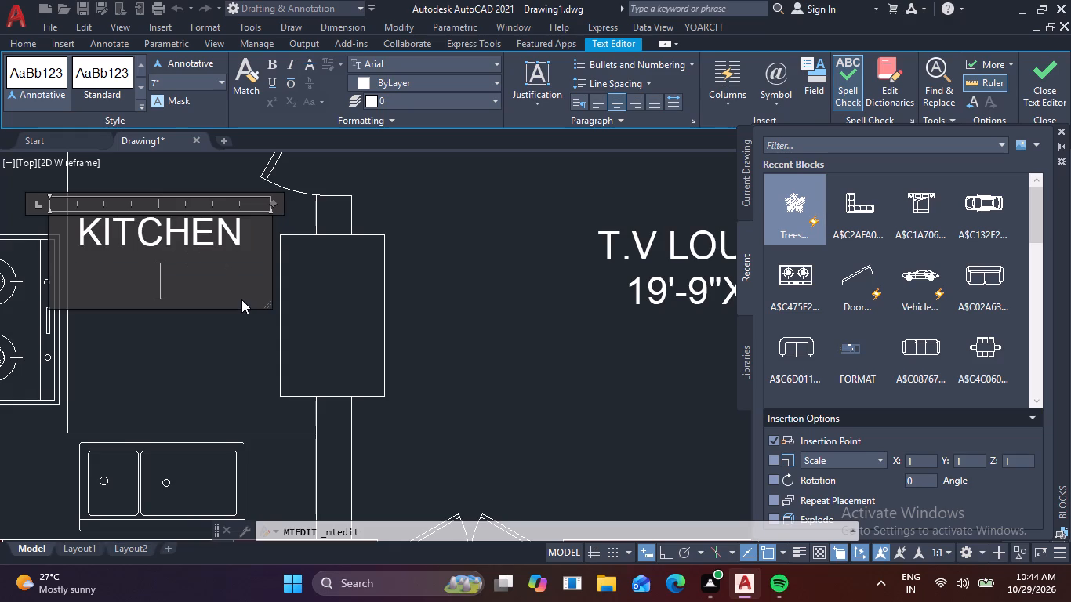
type("8'")
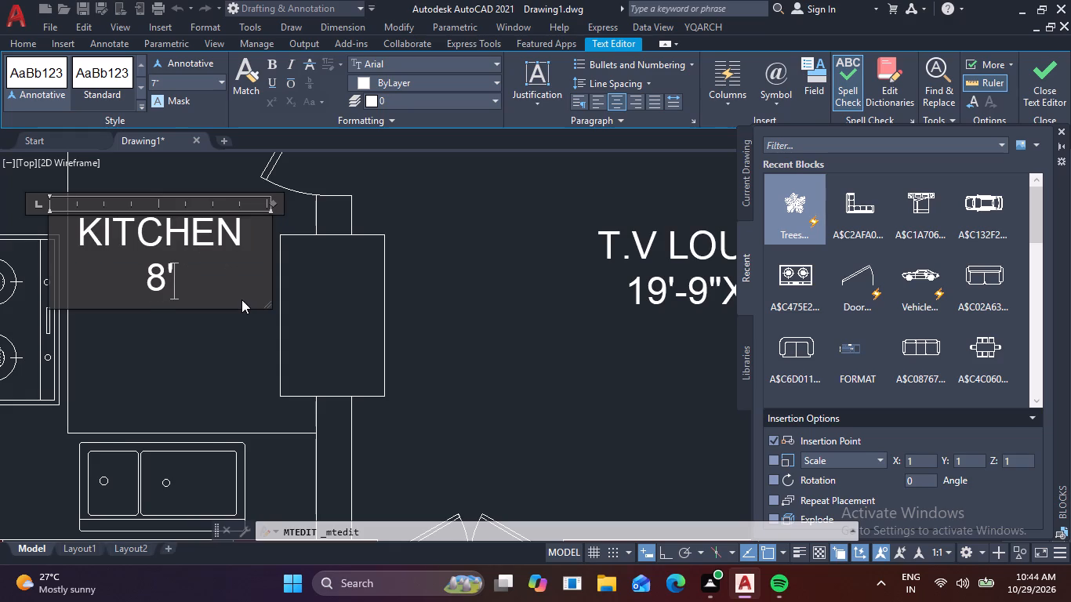
key("x")
type("11")
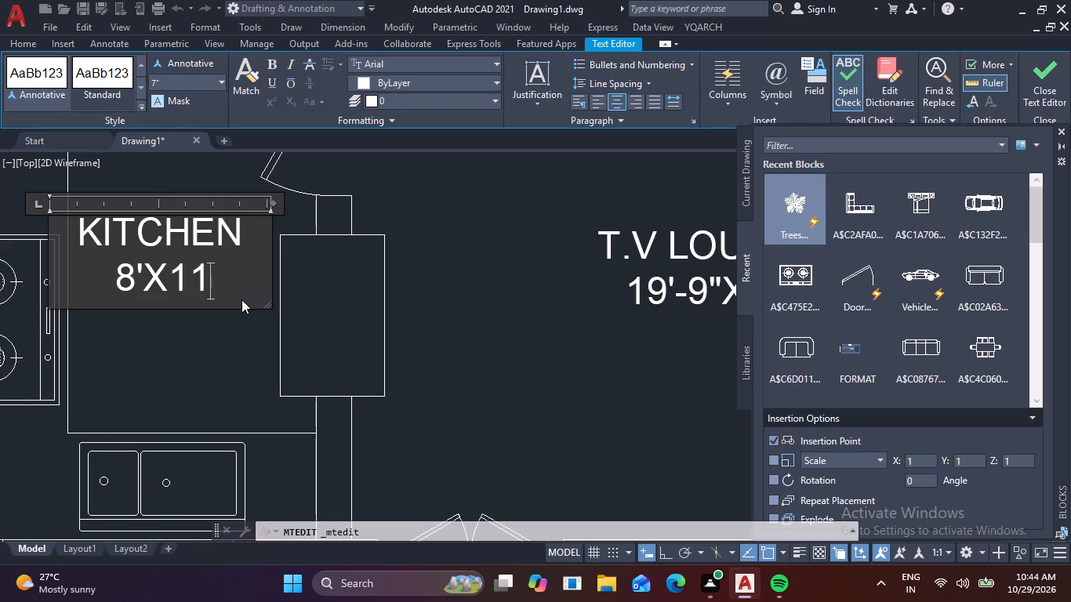
key("apostrophe")
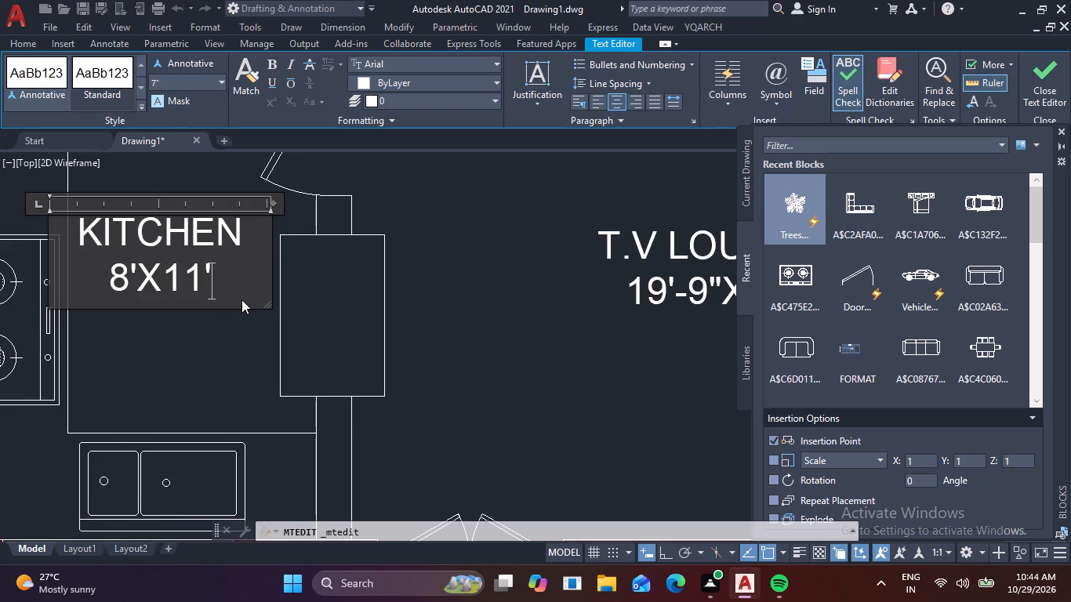
Underline the KITCHEN title line and finish the text edit.
left_click_drag(250, 238, 49, 232)
left_click(267, 82)
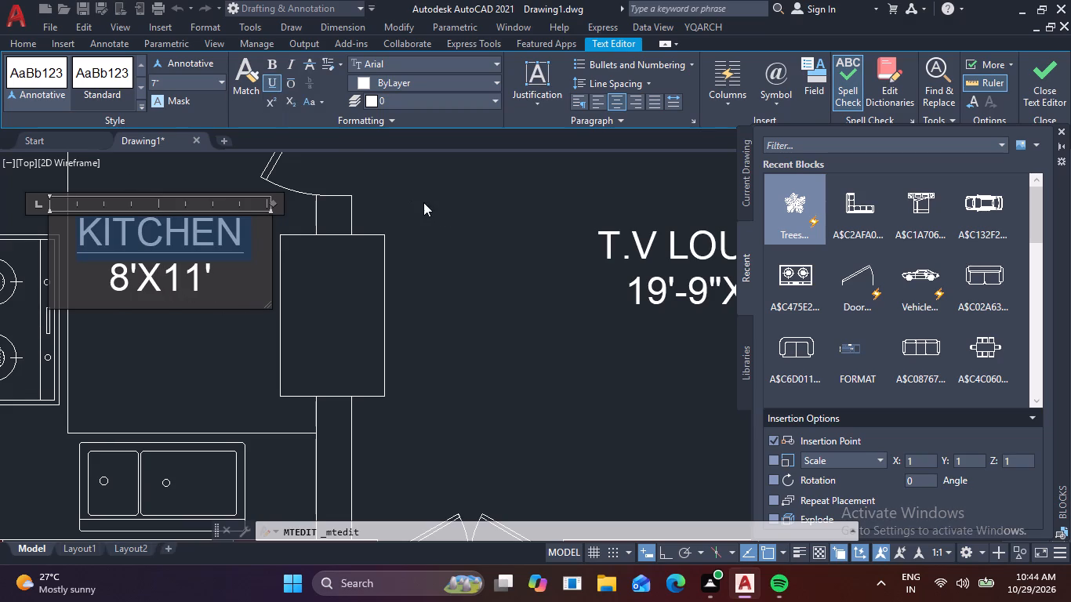
left_click(455, 209)
Clear the two-line BATH label in the bedroom with the cyan TV on its outer side wall and enter BED ROOM.
scroll(454, 212, "down", 1)
middle_click_drag(455, 220, 396, 388)
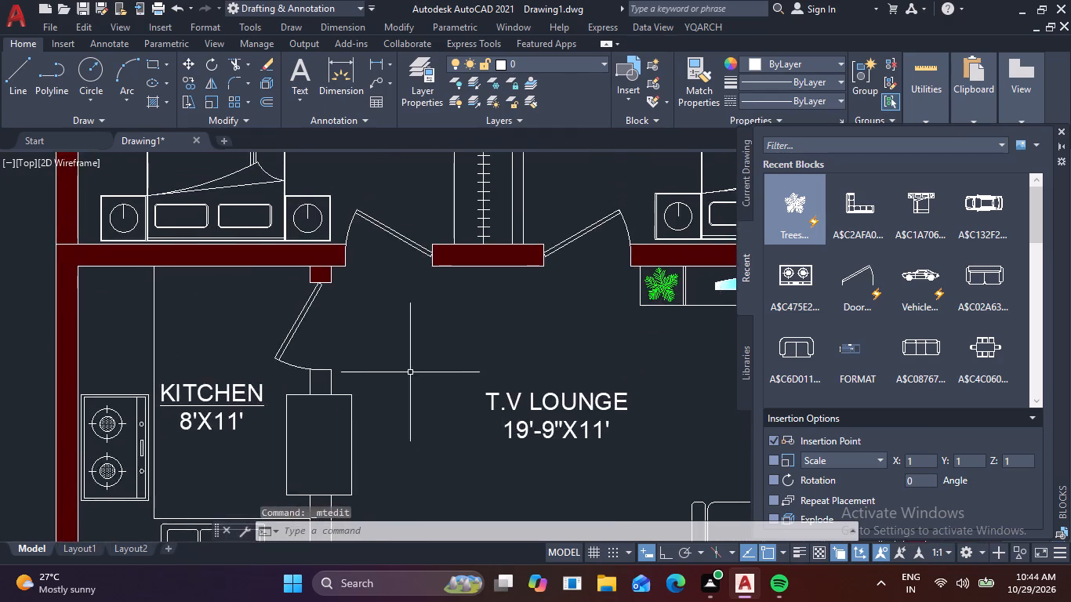
scroll(412, 369, "down", 2)
scroll(542, 211, "up", 2)
middle_click_drag(541, 216, 499, 346)
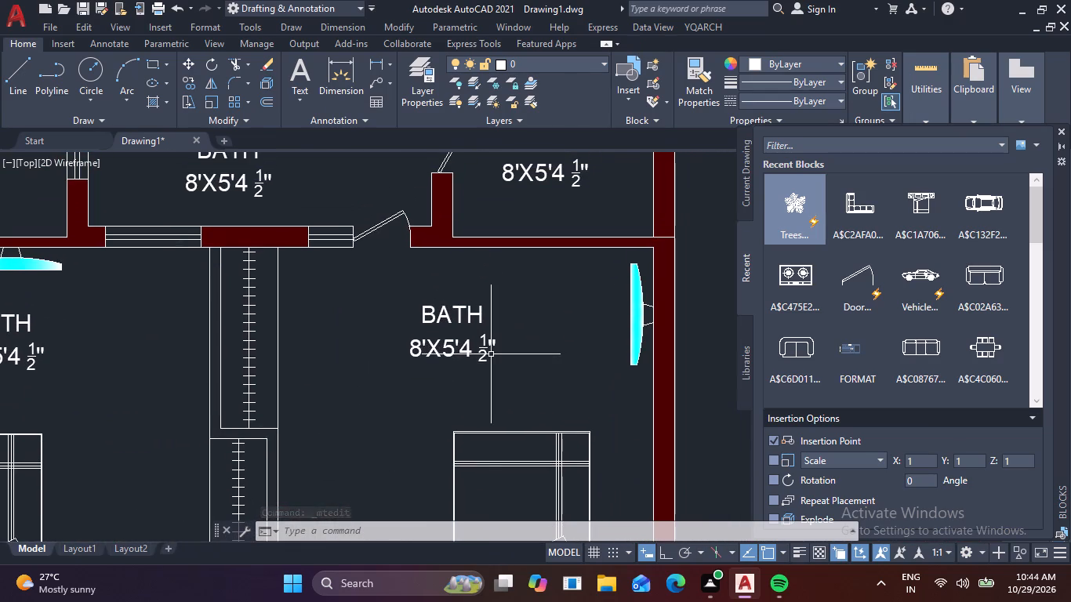
triple_click(483, 351)
left_click(507, 349)
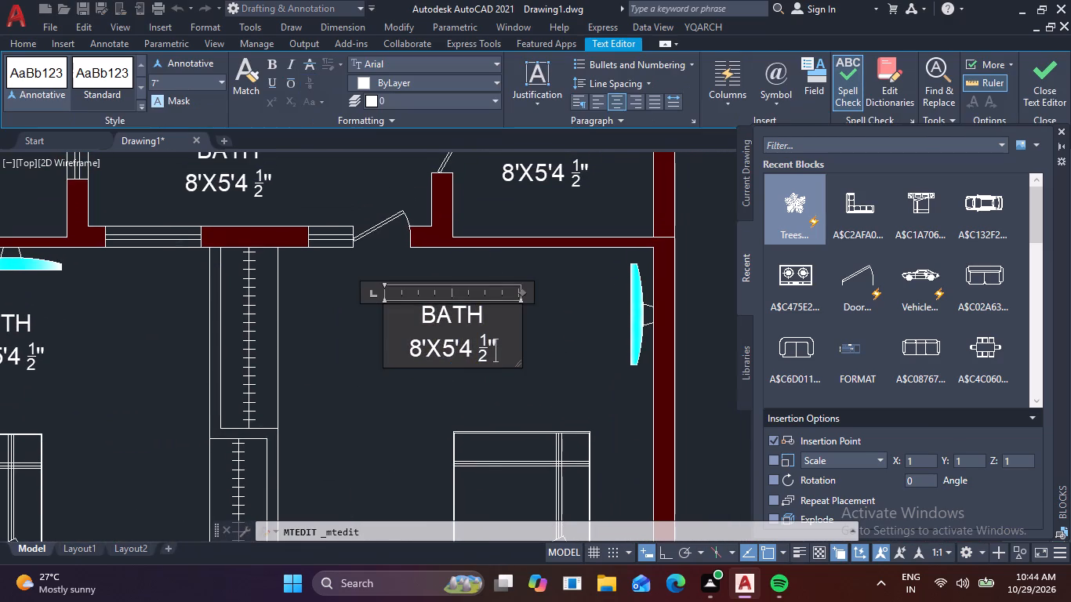
key("BackSpace")
key("BackSpace")
key("BackSpace")
key("BackSpace")
key("BackSpace")
key("BackSpace")
key("BackSpace")
key("BackSpace")
key("BackSpace")
key("BackSpace")
key("BackSpace")
key("BackSpace")
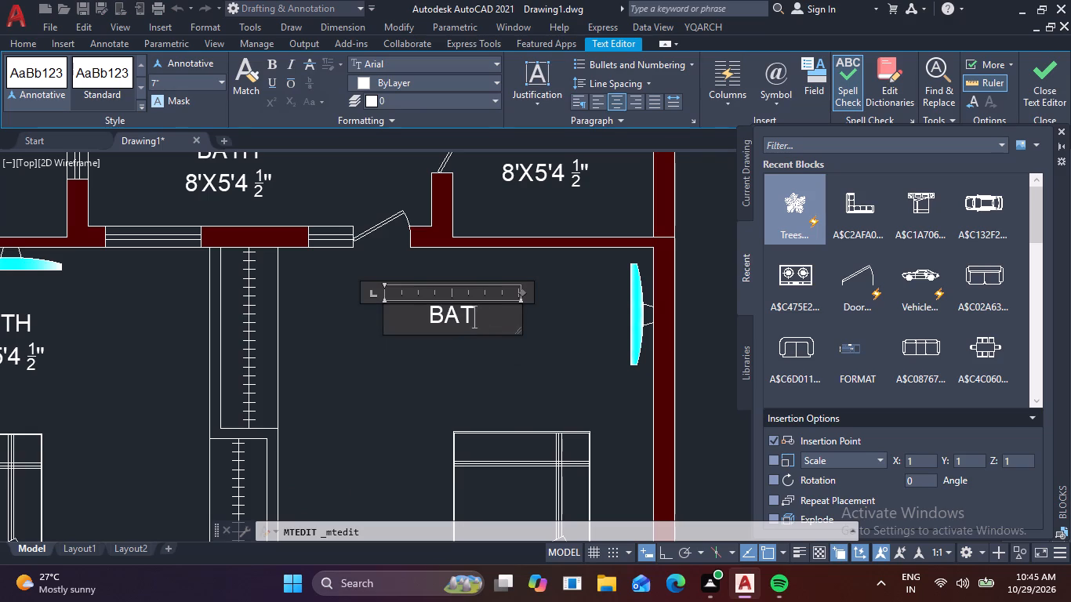
key("BackSpace")
key("BackSpace")
key("BackSpace")
type("BED")
key("space")
type("ROO")
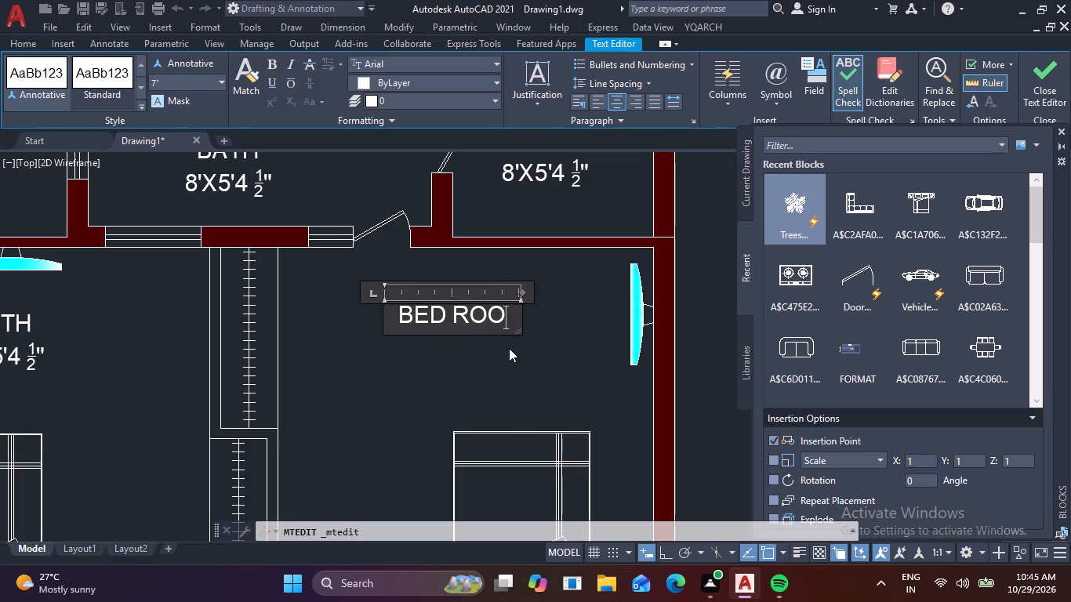
key("m")
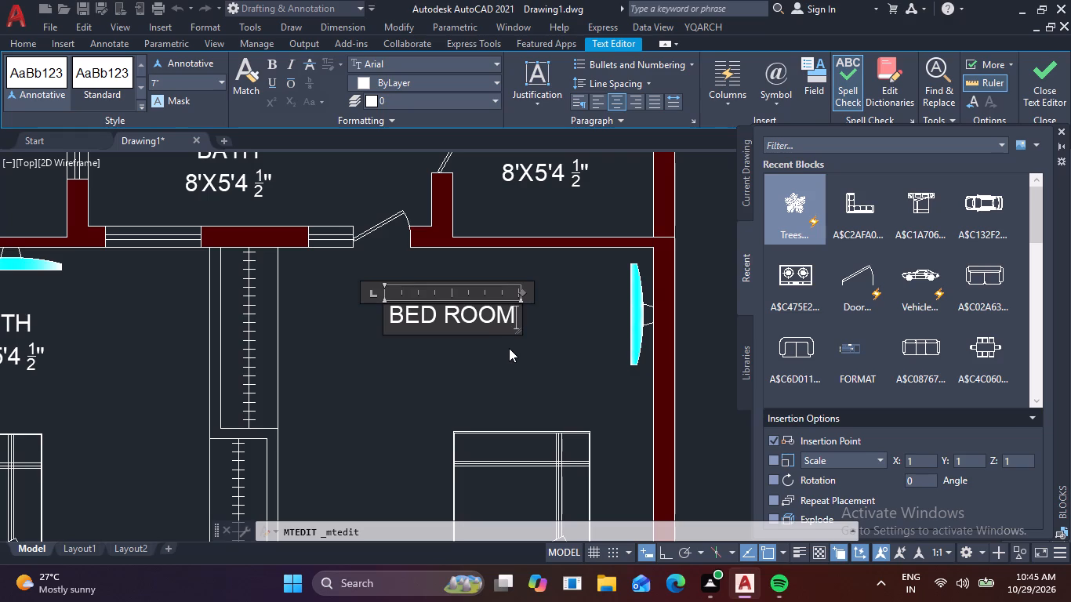
Add the size 13'1 1/2" with a stacked fraction as a second line below BED ROOM and finish the text edit.
key("Return")
type("13'")
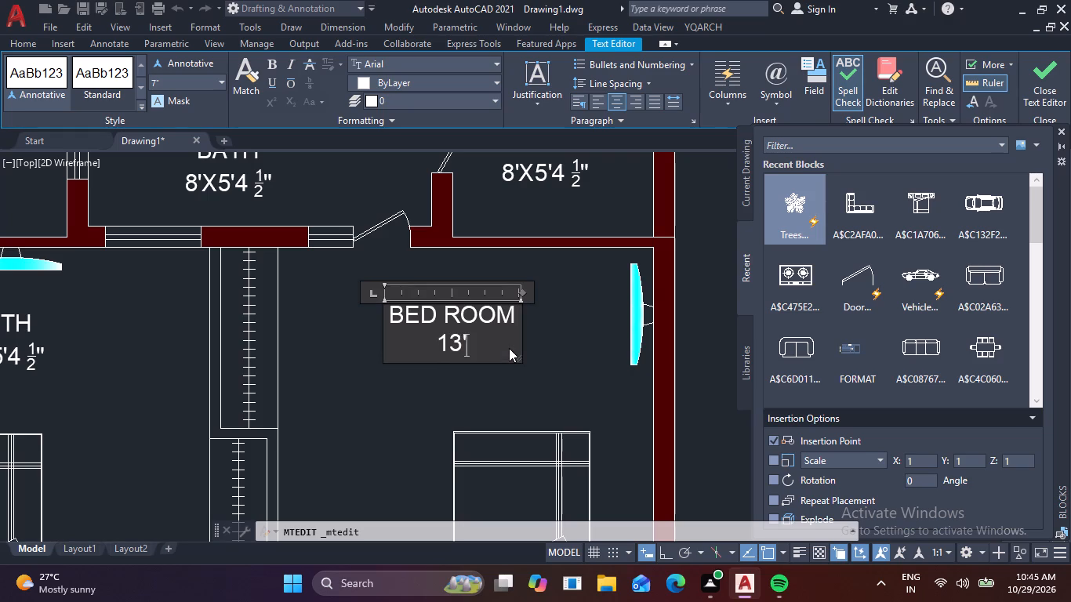
key("minus")
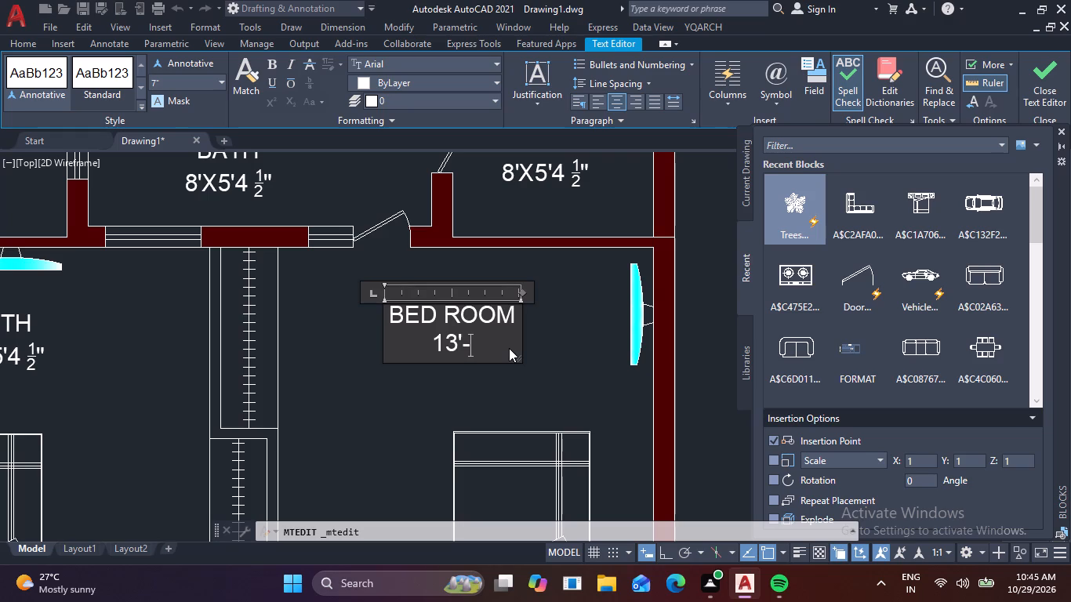
key("1")
key("BackSpace")
key("BackSpace")
key("BackSpace")
key("apostrophe")
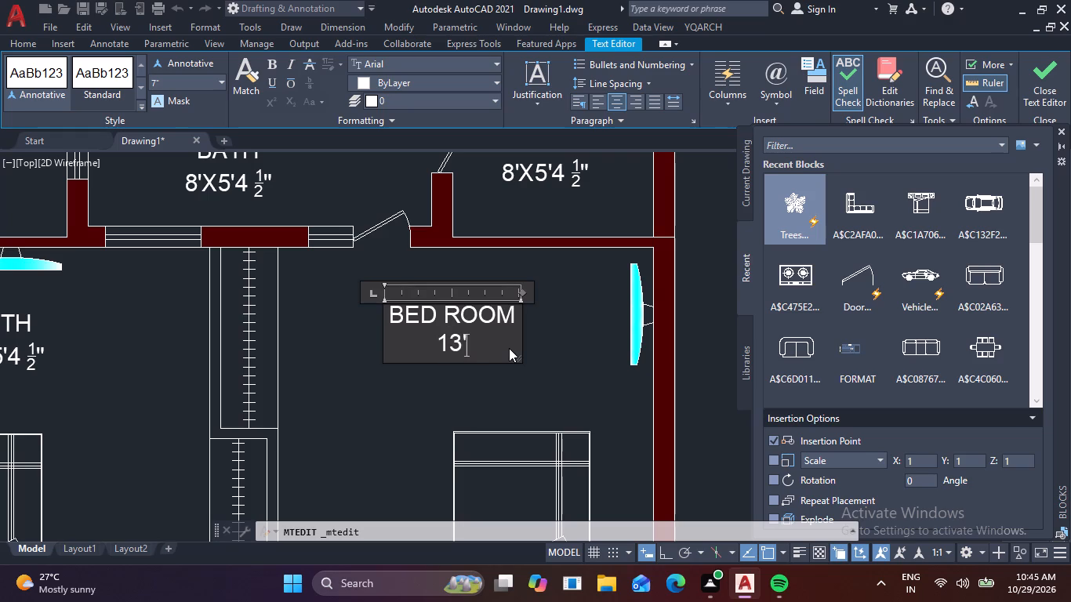
key("1")
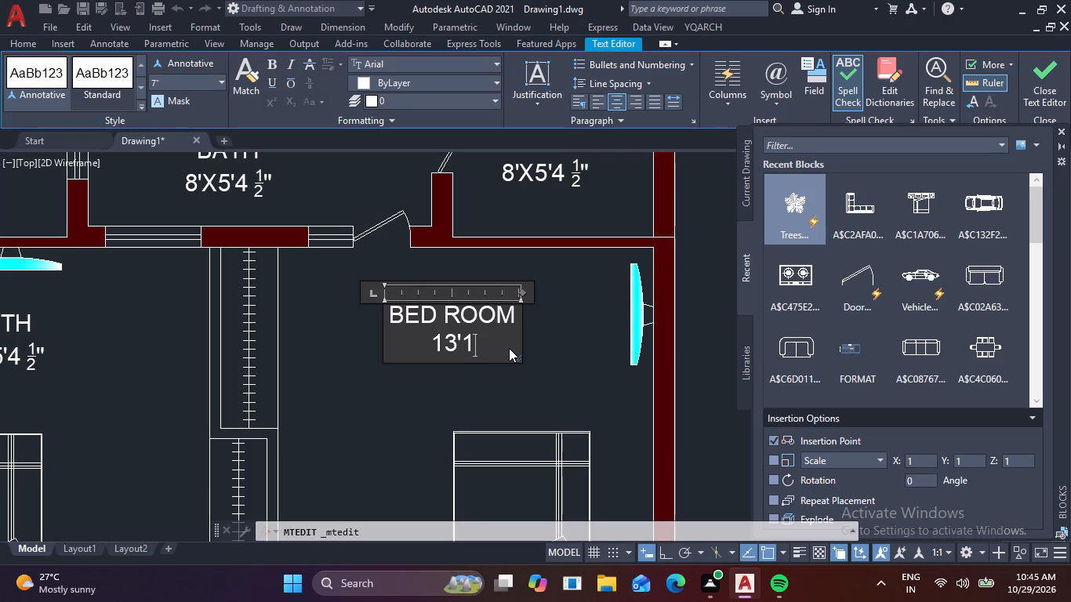
key("space")
type("1/")
key("2")
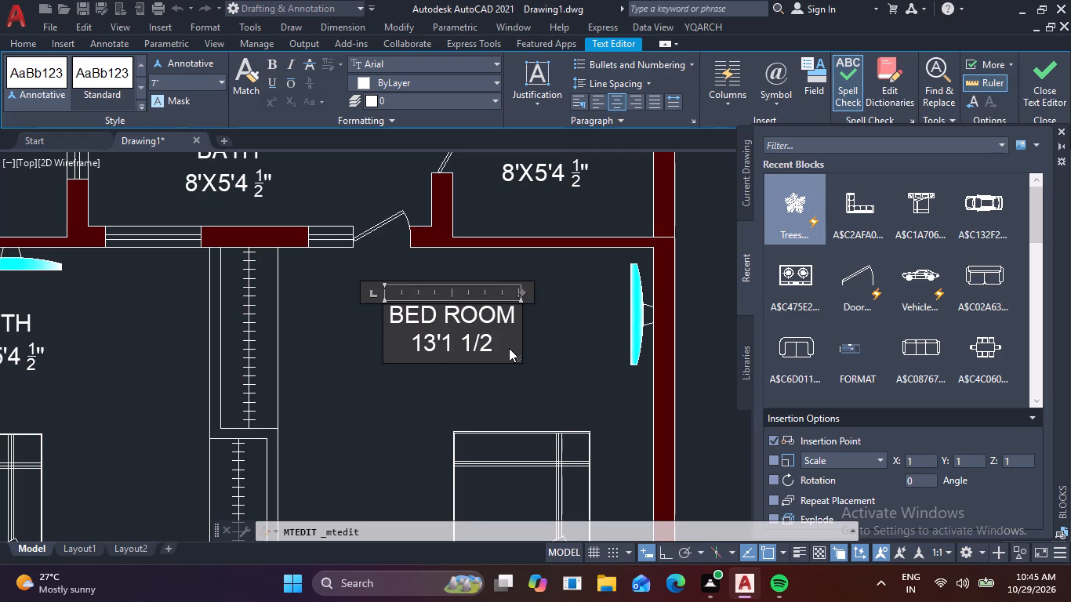
key("shift+quotedbl")
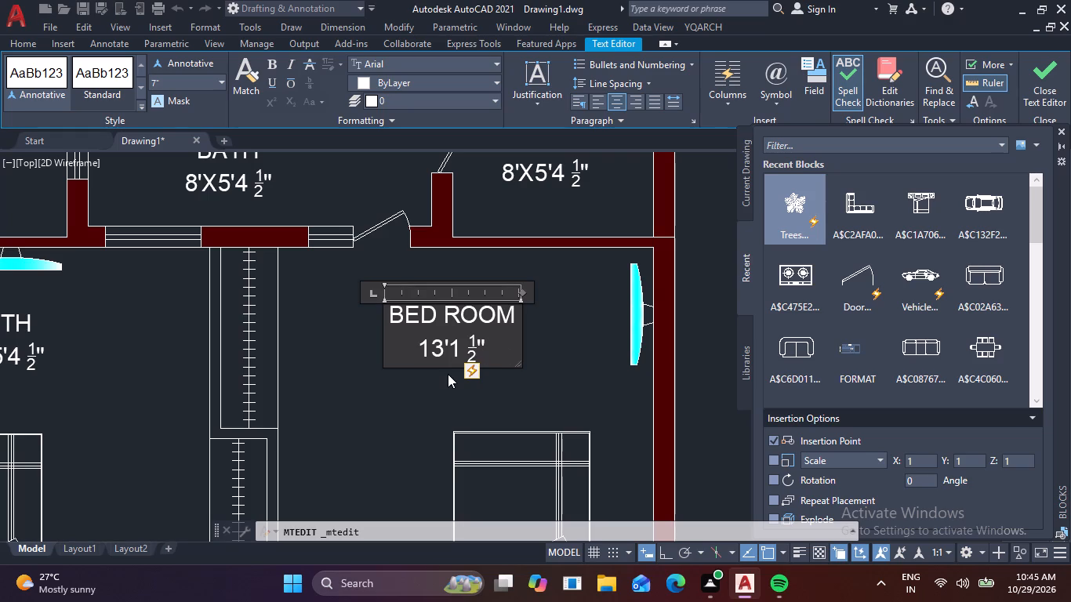
left_click(372, 382)
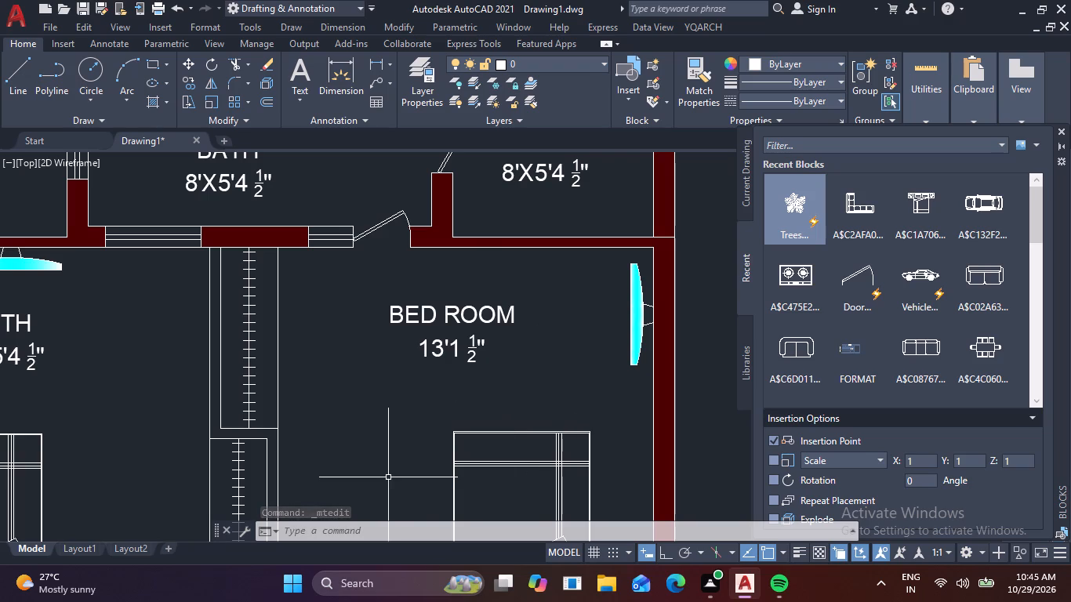
Clear the two-line BATH label in the other bedroom, below the TV on the bath-side wall, and enter BED ROOM.
scroll(397, 411, "down", 1)
scroll(164, 387, "up", 1)
middle_click_drag(172, 384, 317, 379)
scroll(292, 360, "up", 2)
double_click(350, 379)
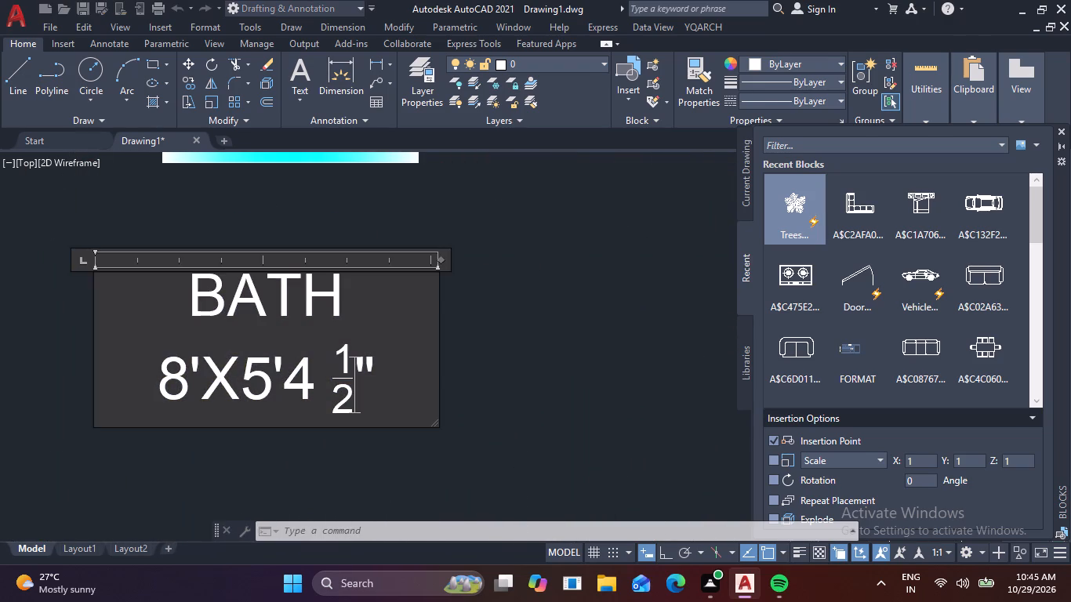
left_click(398, 375)
key("BackSpace")
key("BackSpace")
key("BackSpace")
key("BackSpace")
key("BackSpace")
key("BackSpace")
key("BackSpace")
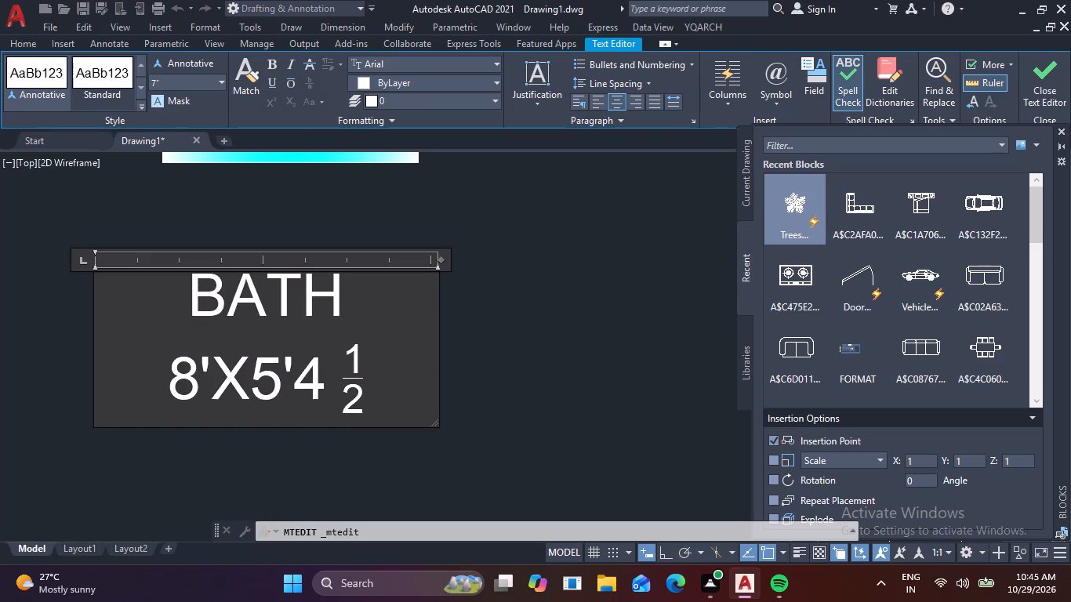
key("BackSpace")
key("BackSpace")
key("BackSpace")
key("BackSpace")
key("BackSpace")
key("BackSpace")
key("BackSpace")
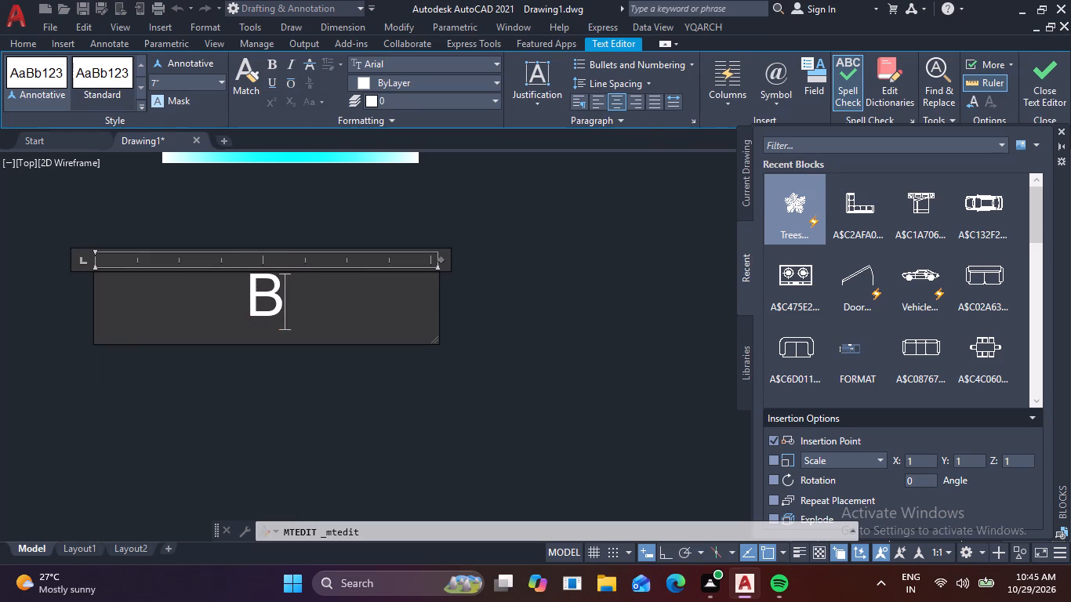
key("BackSpace")
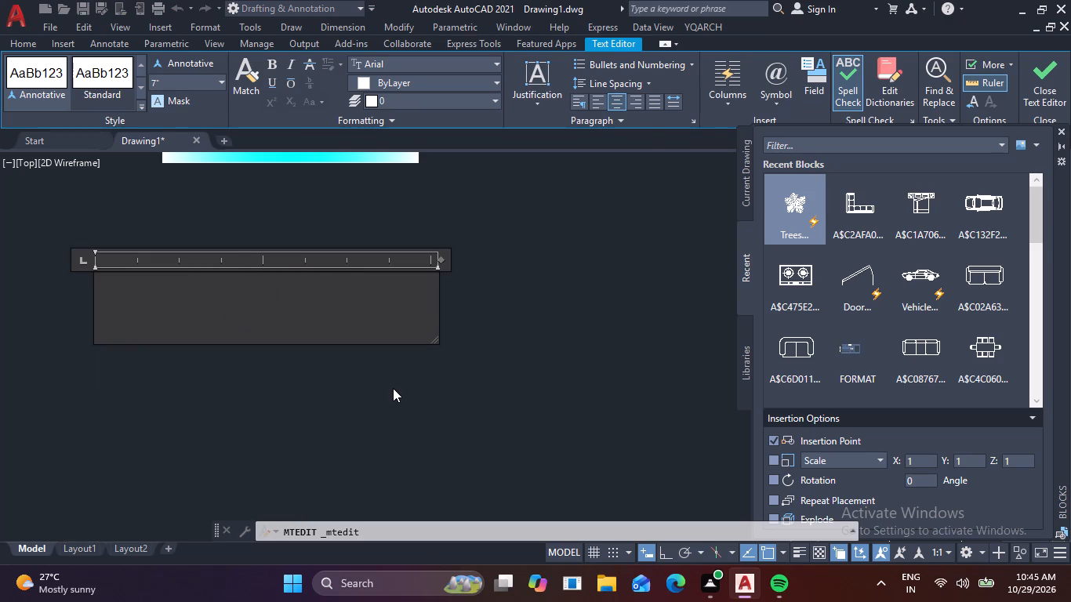
type("BE")
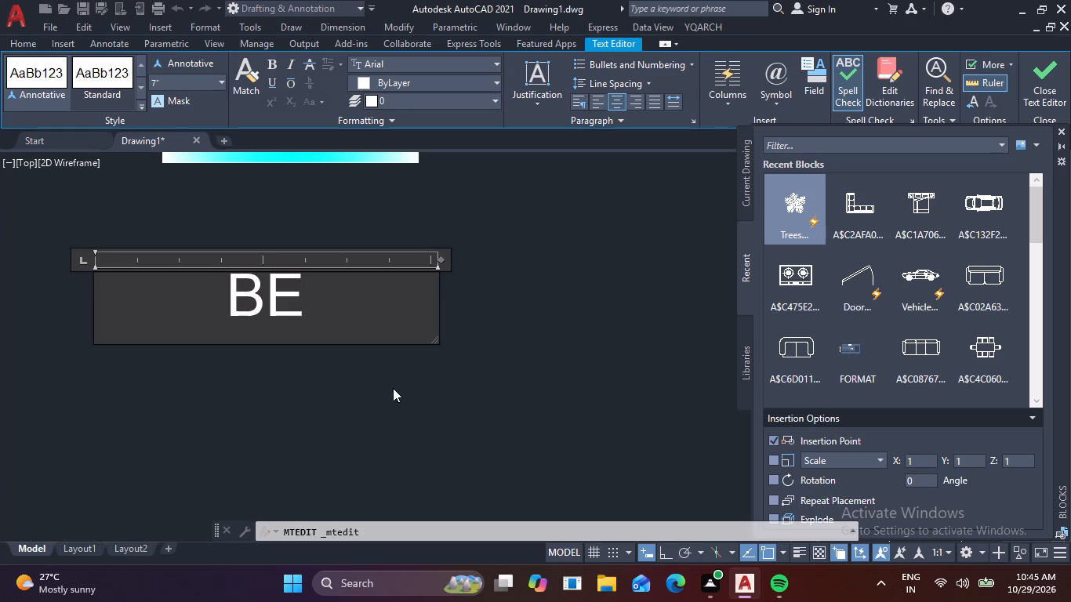
type("D R")
type("OOM")
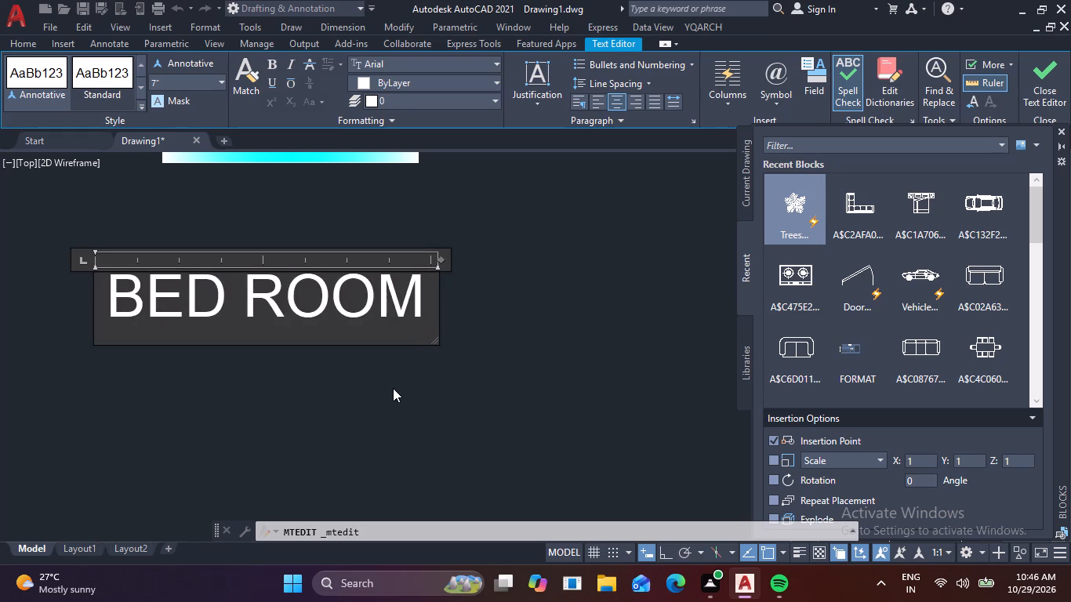
Add the size 13'X13' as a second line below this BED ROOM title and finish the text edit.
key("Return")
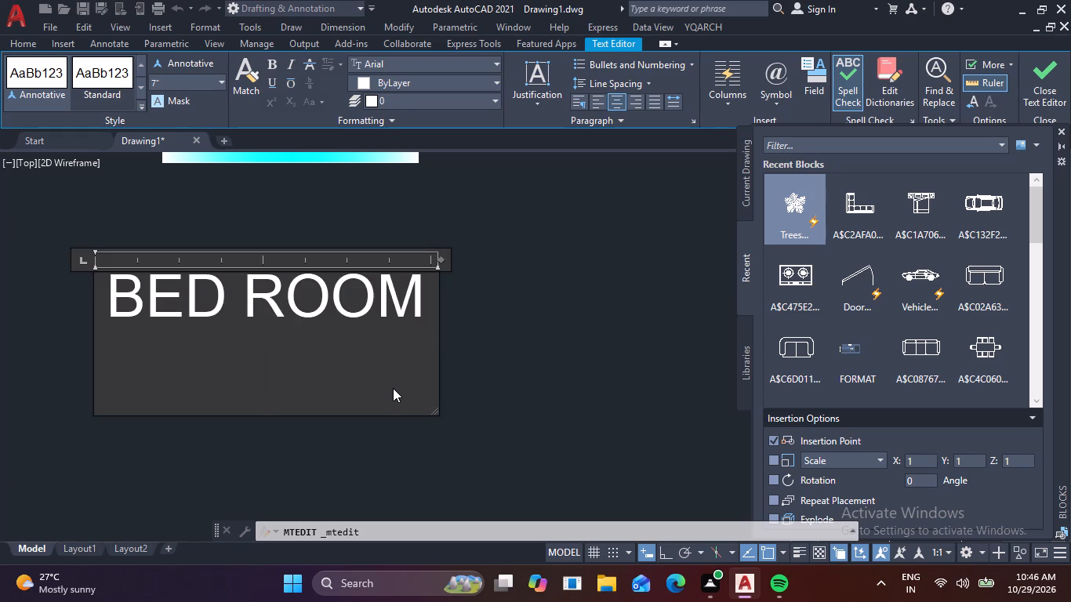
type("13")
key("apostrophe")
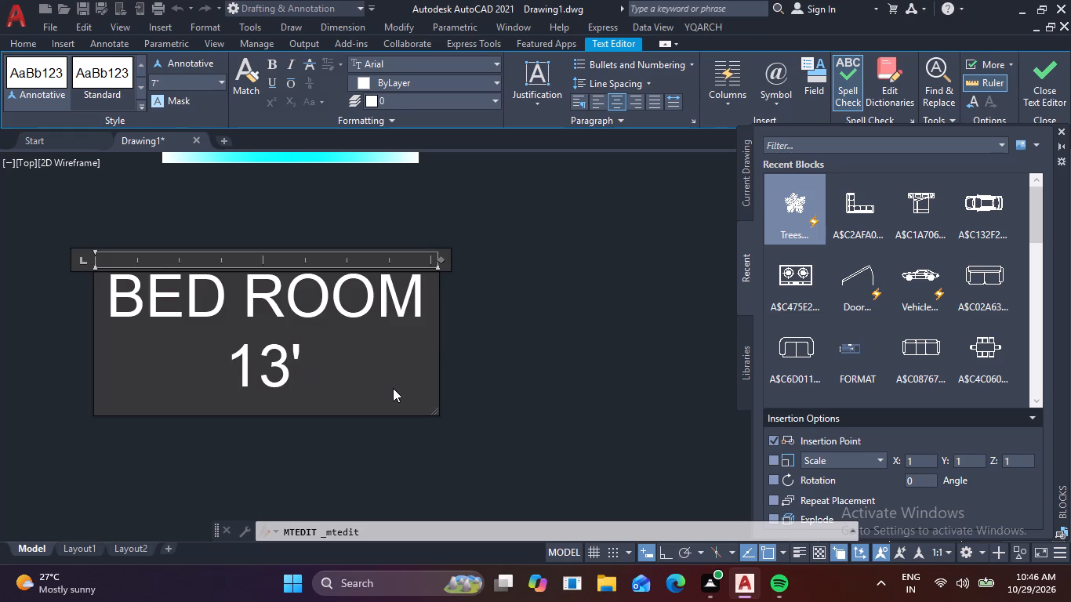
key("x")
key("1")
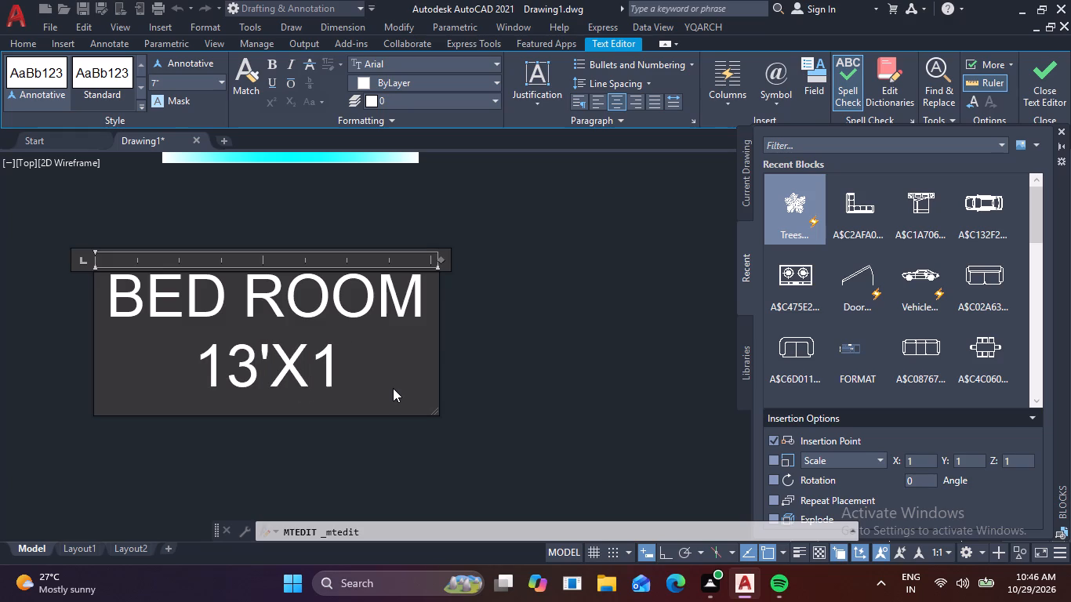
key("3")
key("apostrophe")
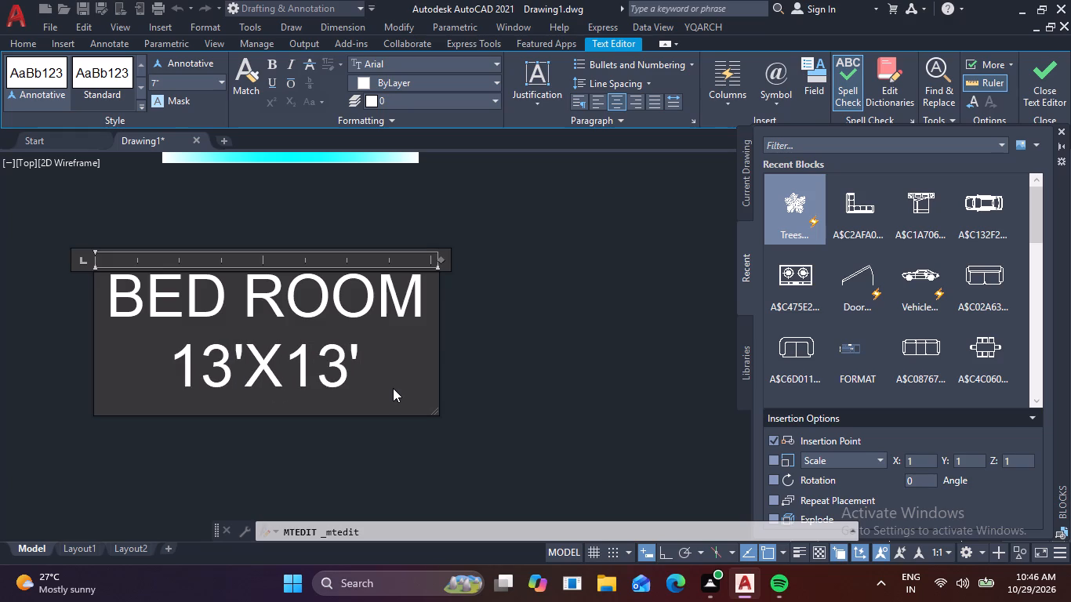
left_click(615, 254)
Clear the two-line BATH label in the planted area between the two bathrooms and enter OPEN as its new name.
scroll(606, 271, "down", 2)
middle_click_drag(599, 306, 590, 334)
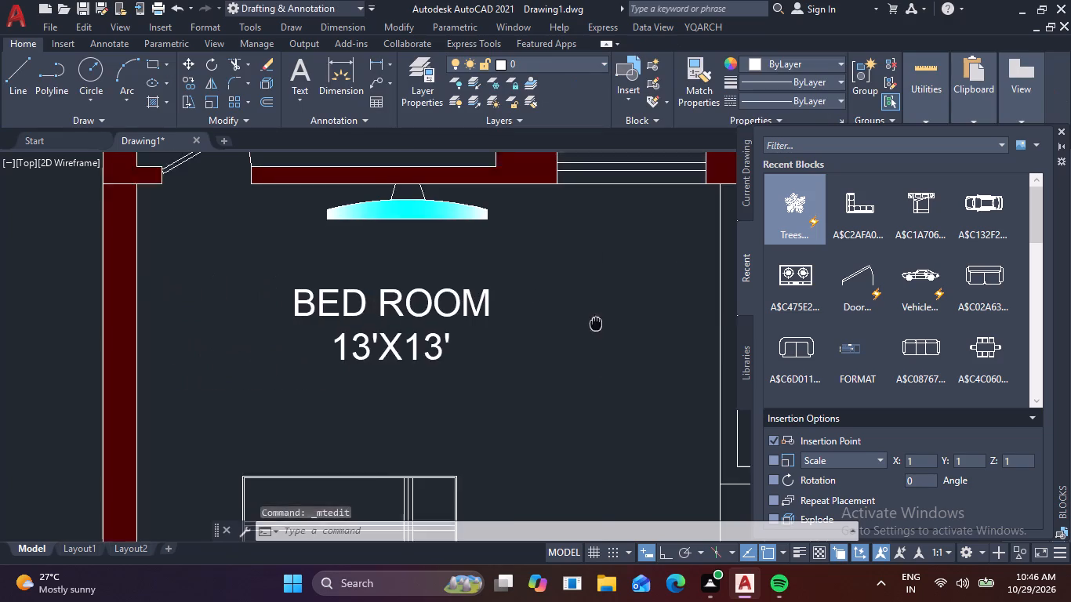
middle_click_drag(590, 334, 467, 497)
scroll(489, 470, "down", 1)
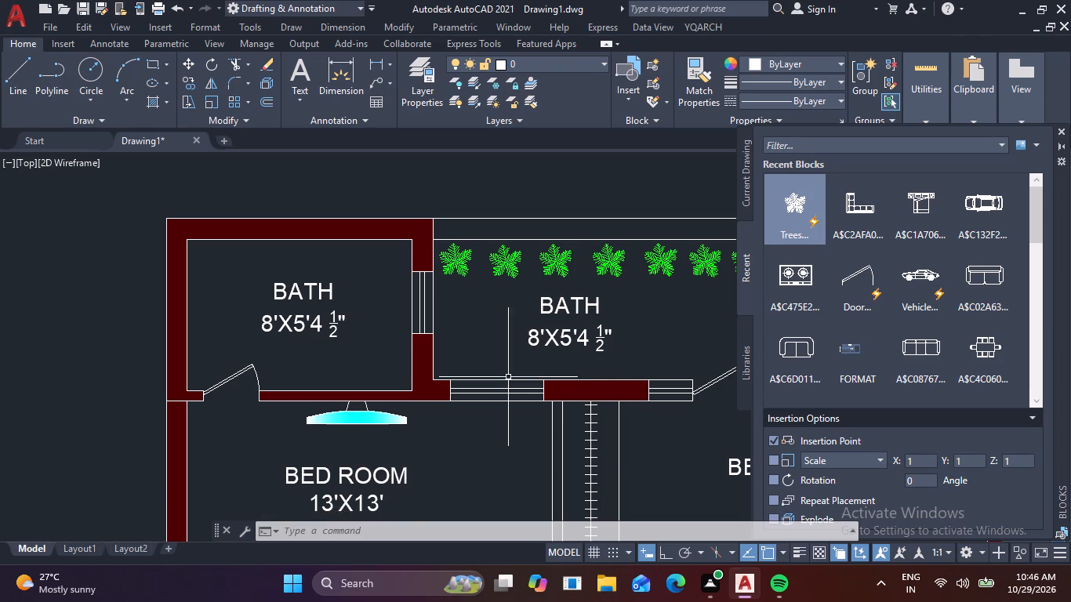
scroll(457, 390, "down", 1)
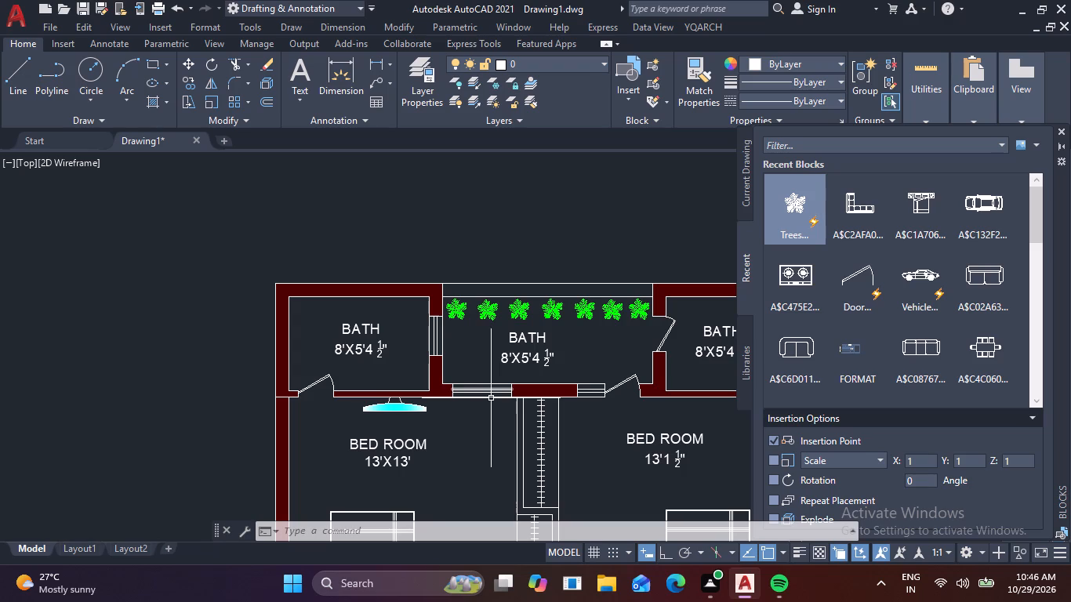
double_click(524, 353)
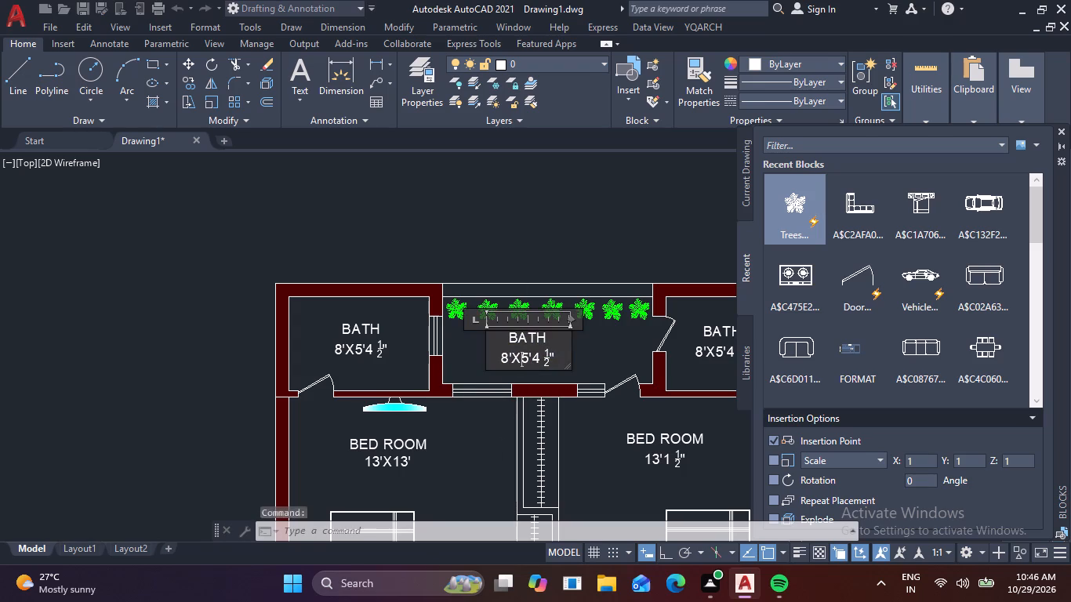
left_click(566, 357)
key("BackSpace")
key("BackSpace")
key("BackSpace")
key("BackSpace")
key("BackSpace")
key("BackSpace")
key("BackSpace")
key("BackSpace")
key("BackSpace")
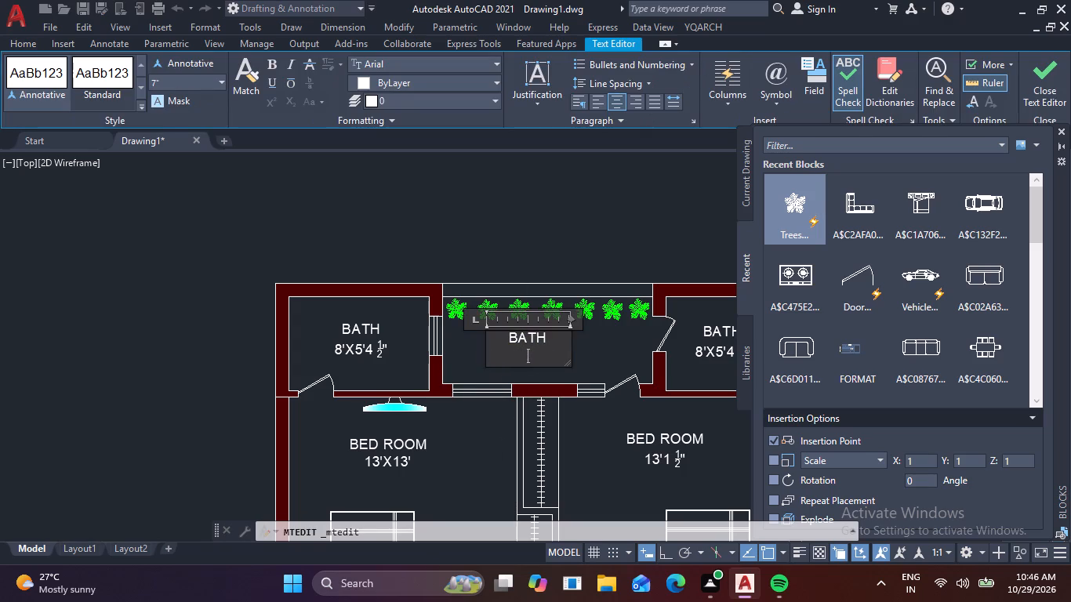
key("BackSpace")
key("BackSpace")
key("BackSpace")
key("BackSpace")
key("BackSpace")
key("BackSpace")
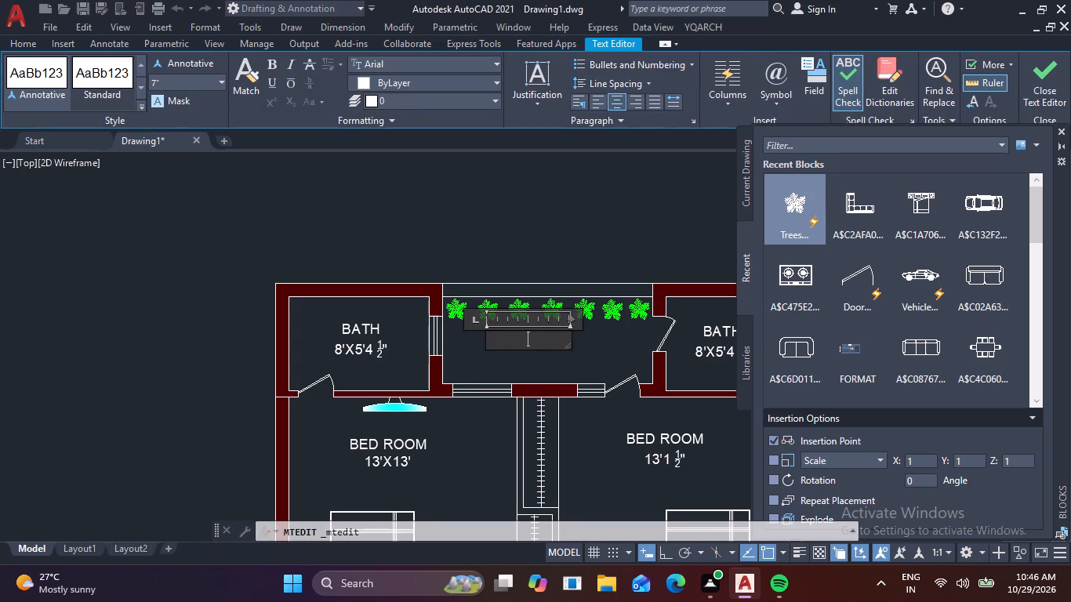
type("OPEN")
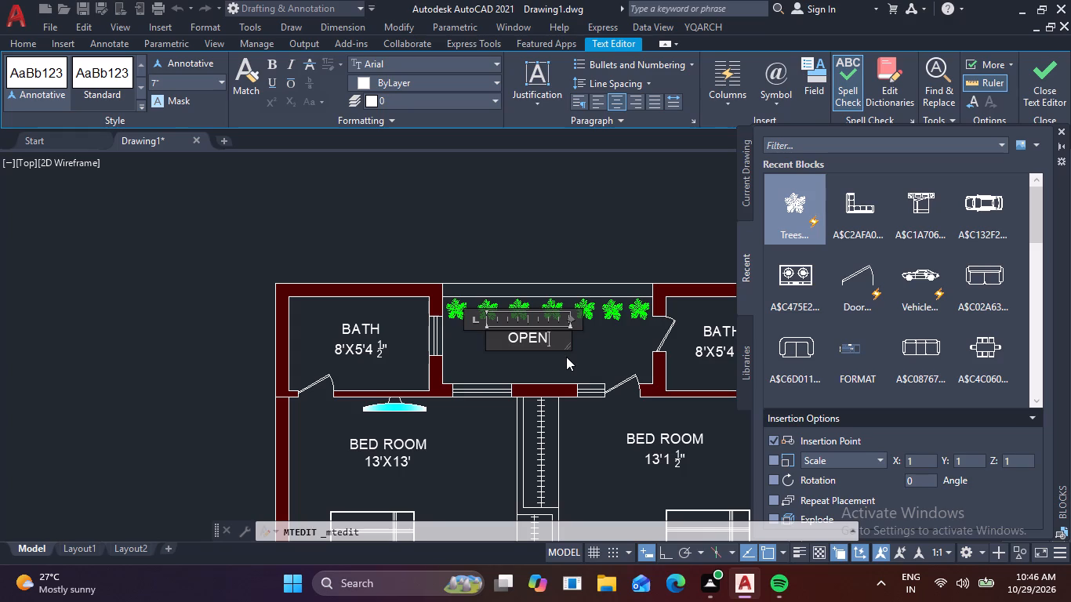
Add the size 12'X5' as a second line below OPEN and finish the text edit.
key("Return")
type("12'")
key("x")
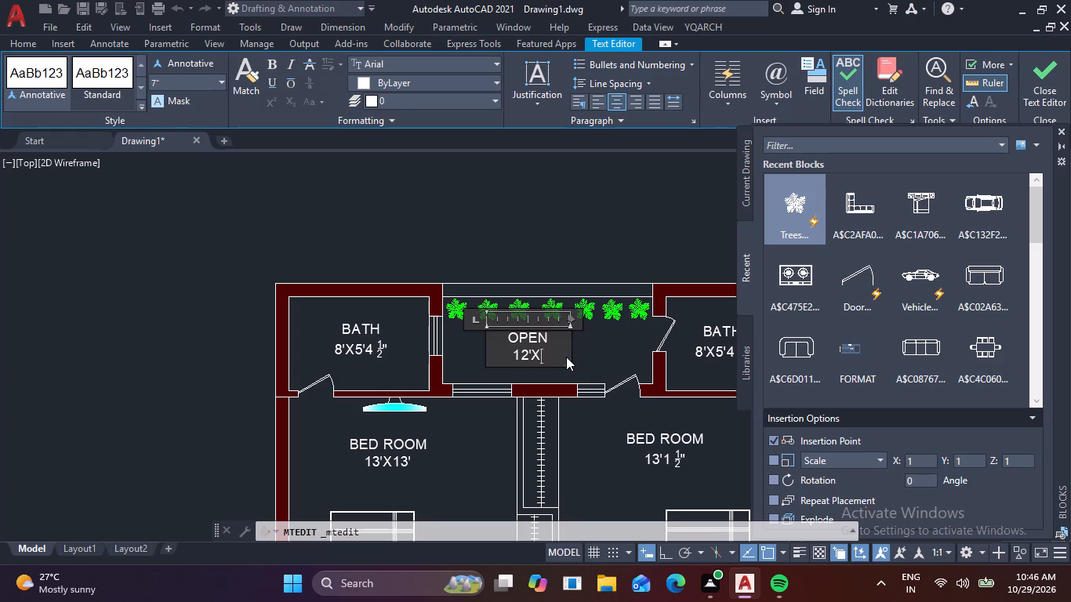
type("5'")
left_click(610, 349)
Clear the two-line label in the bathroom behind the 13'1 1/2" bedroom and re-enter BATH as its name.
middle_click_drag(609, 349, 392, 366)
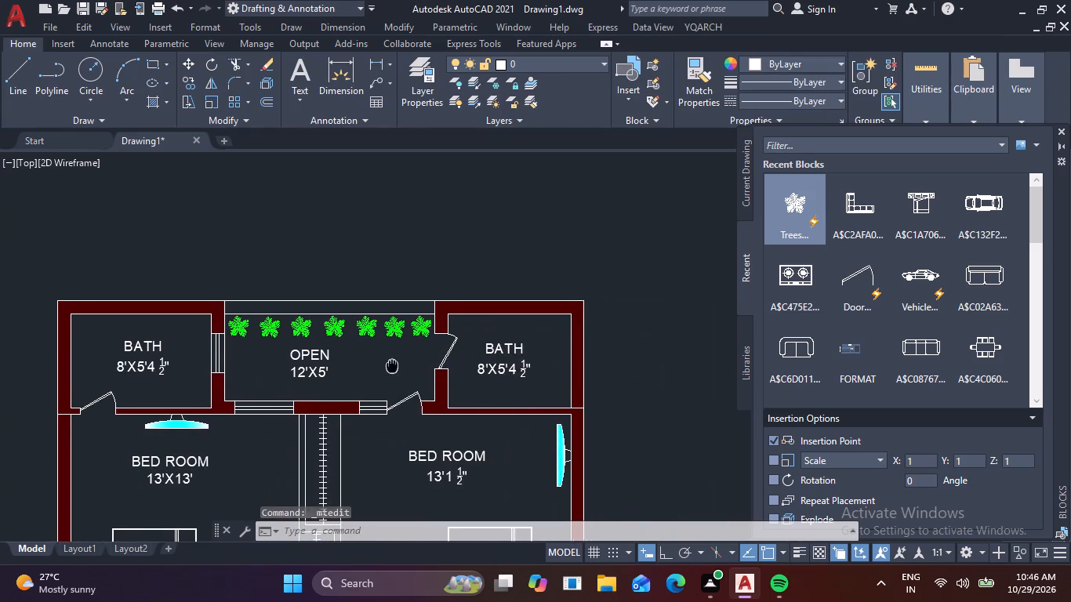
middle_click_drag(392, 366, 391, 366)
double_click(510, 369)
left_click(543, 372)
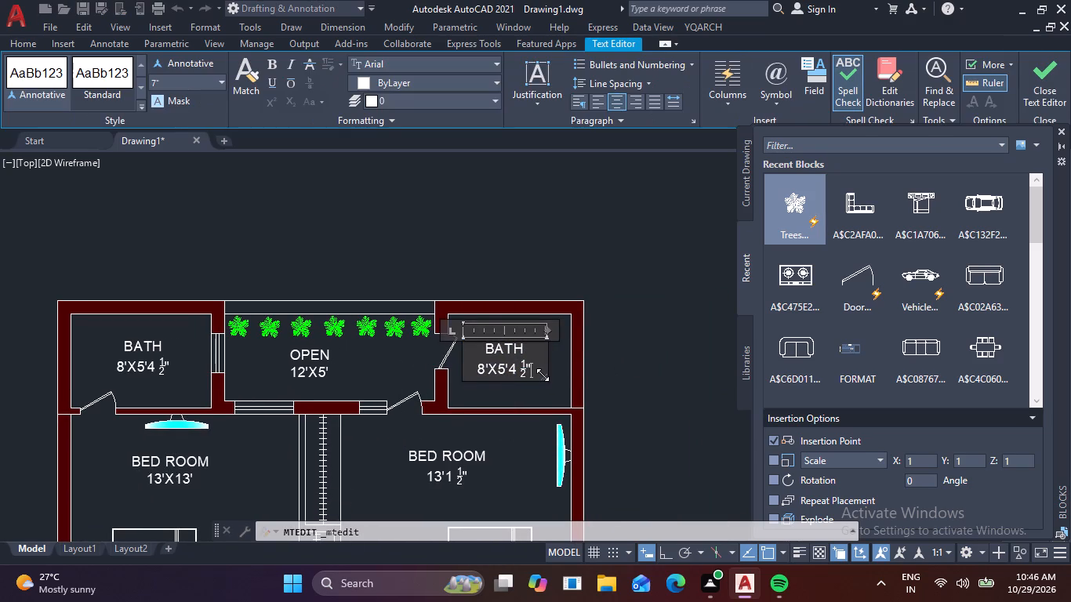
key("BackSpace")
key("BackSpace")
key("BackSpace")
key("BackSpace")
key("BackSpace")
key("BackSpace")
key("BackSpace")
key("BackSpace")
key("BackSpace")
key("BackSpace")
key("BackSpace")
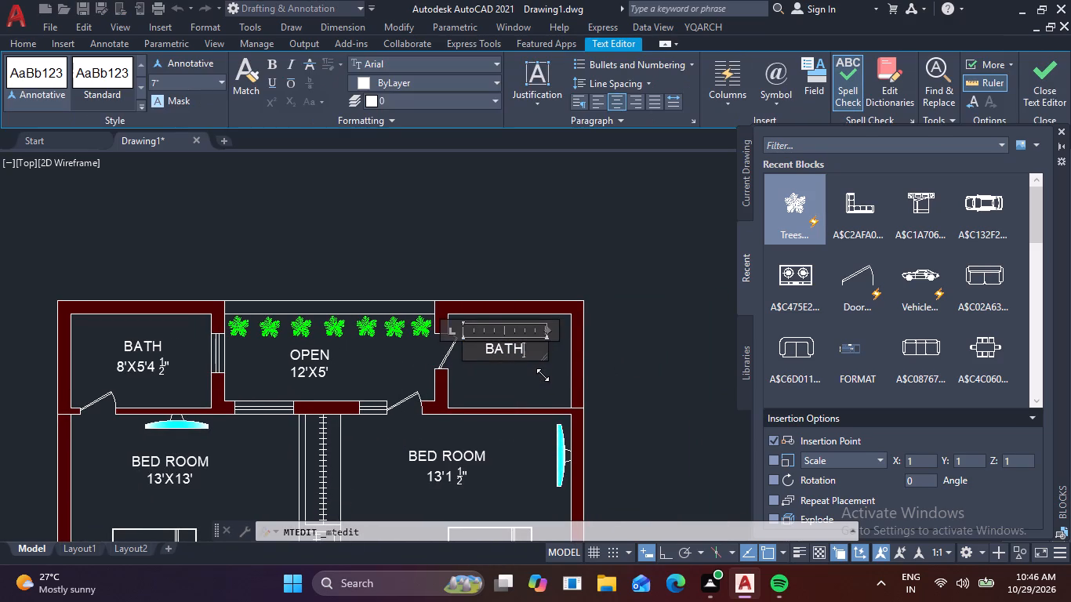
key("BackSpace")
key("BackSpace")
key("BackSpace")
key("BackSpace")
key("b")
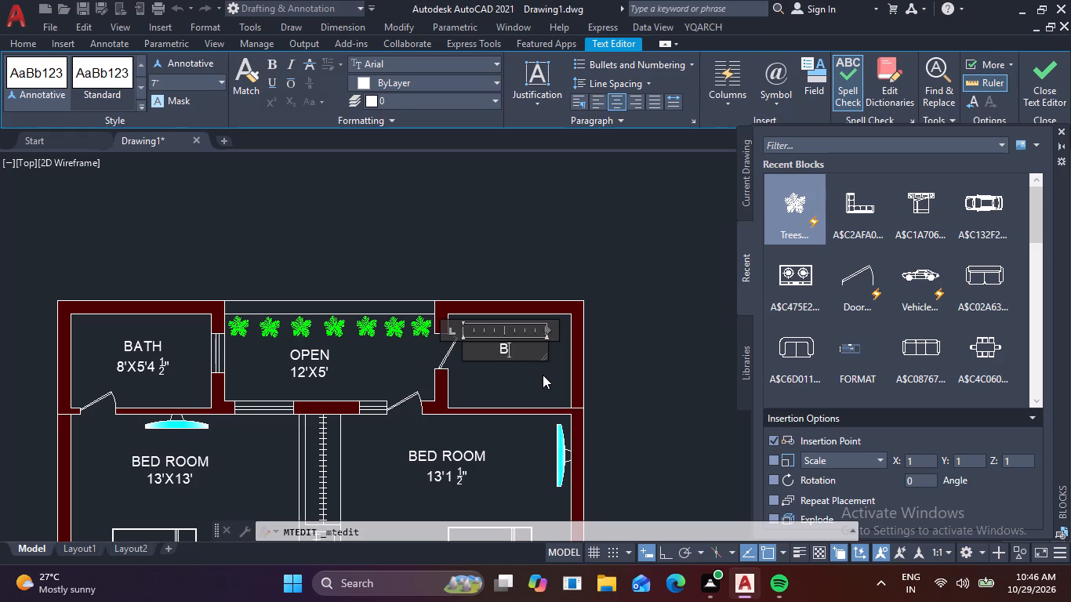
type("ATH")
Add the size 7'X5' 4 1/2" with a stacked fraction as a second line below this BATH title and finish the text edit.
key("Return")
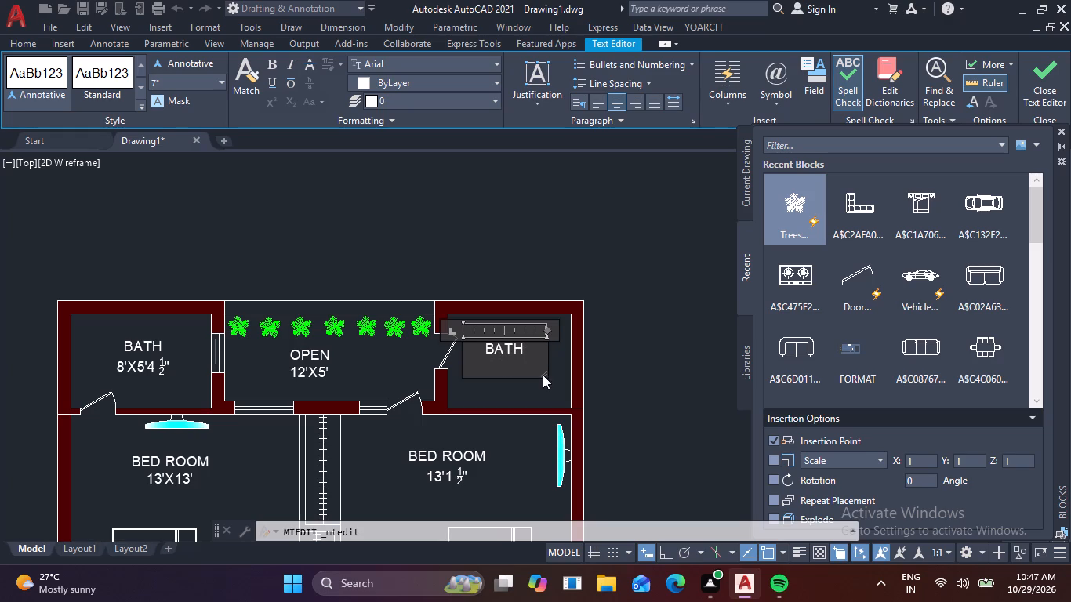
type("7'")
key("x")
type("5'")
key("space")
key("4")
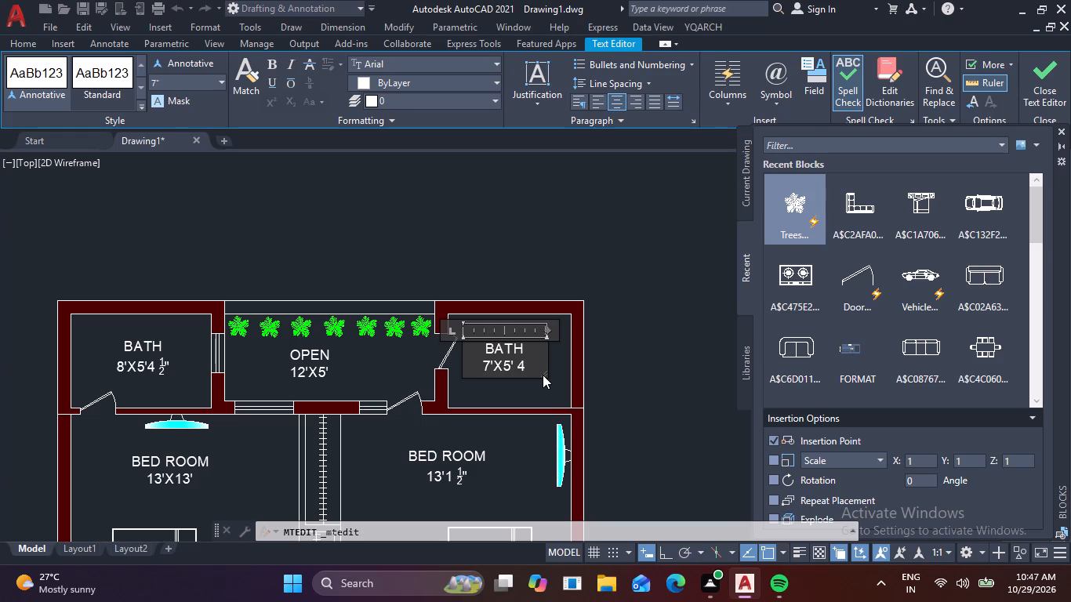
key("space")
key("1")
type("/2")
key("shift+quotedbl")
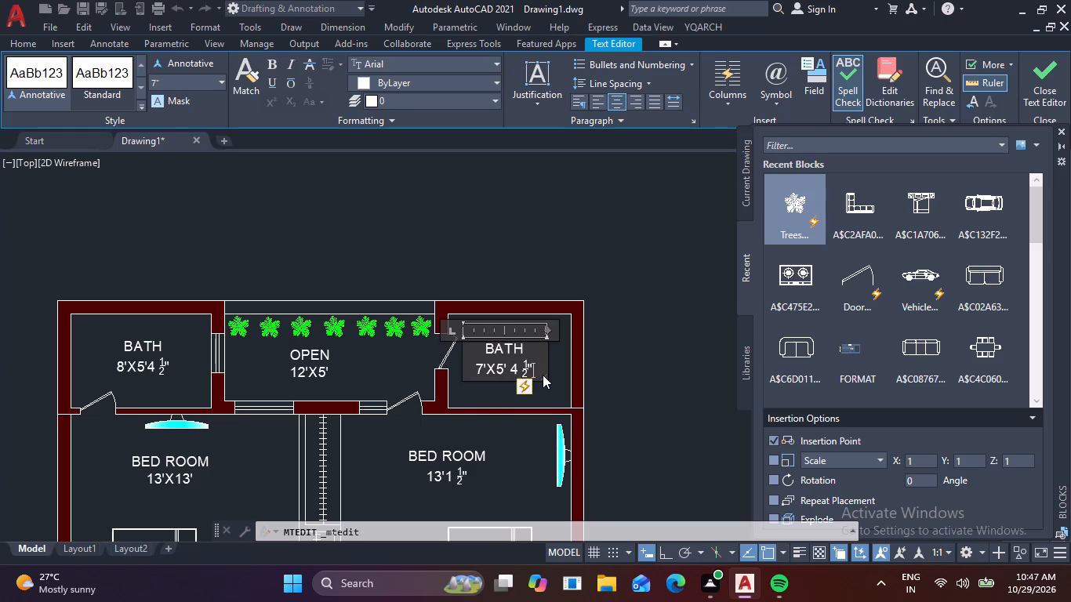
left_click(575, 242)
scroll(575, 242, "down", 2)
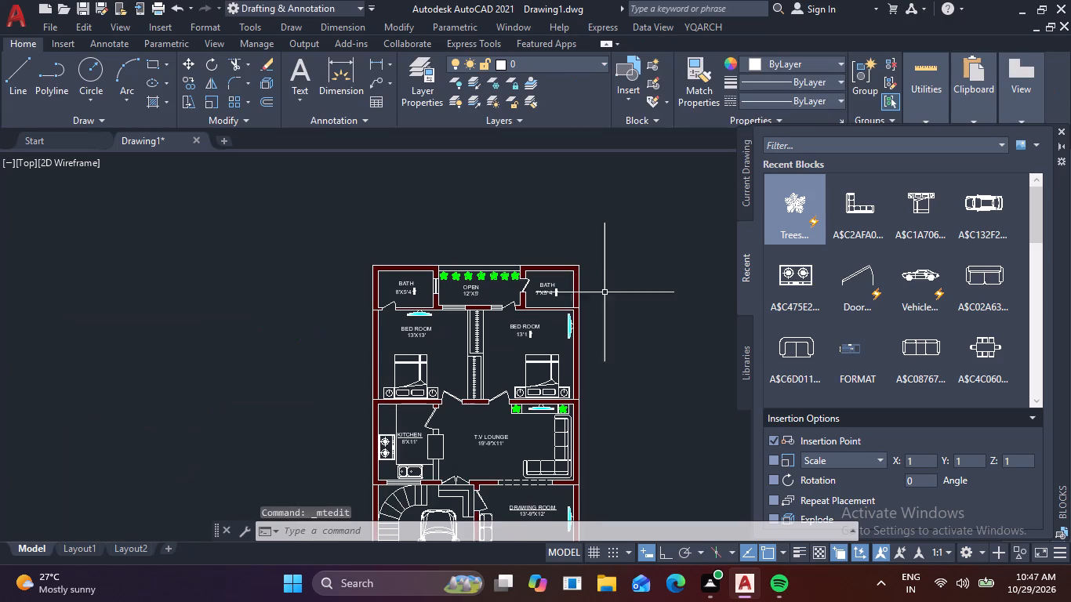
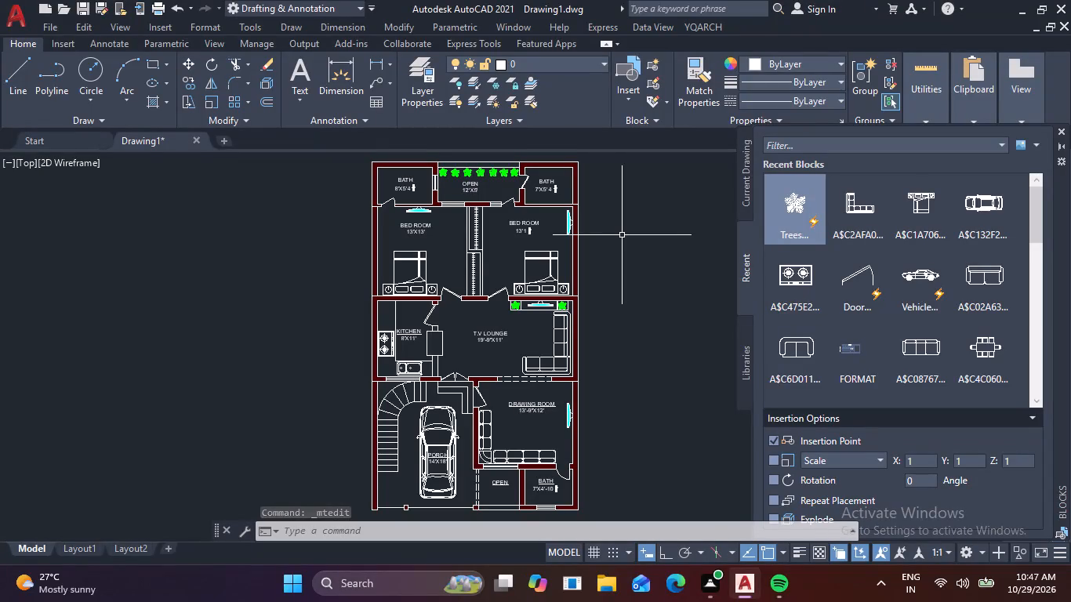
Examine the finished labels of the upper rooms, especially the BATH label beside the planted OPEN area.
scroll(543, 208, "up", 2)
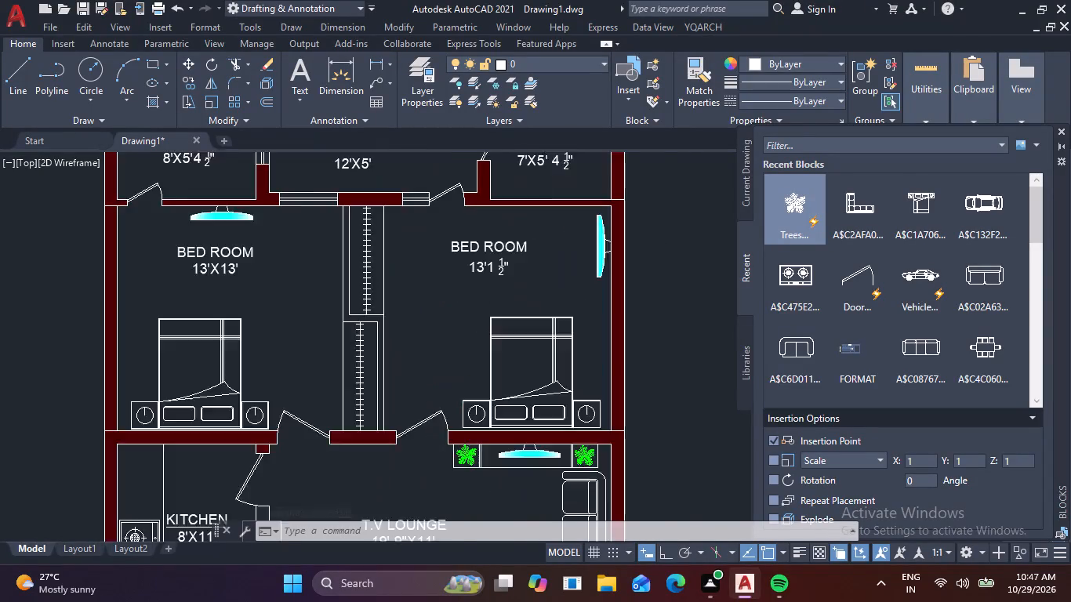
scroll(543, 208, "up", 1)
middle_click_drag(550, 400, 571, 487)
middle_click_drag(582, 284, 506, 463)
scroll(518, 394, "up", 2)
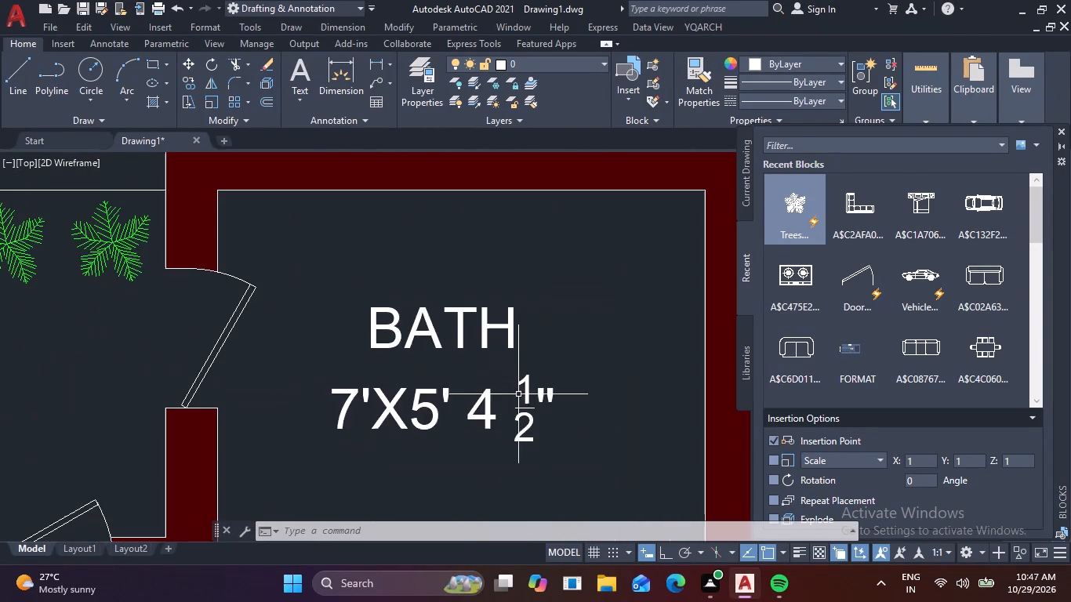
scroll(565, 374, "down", 1)
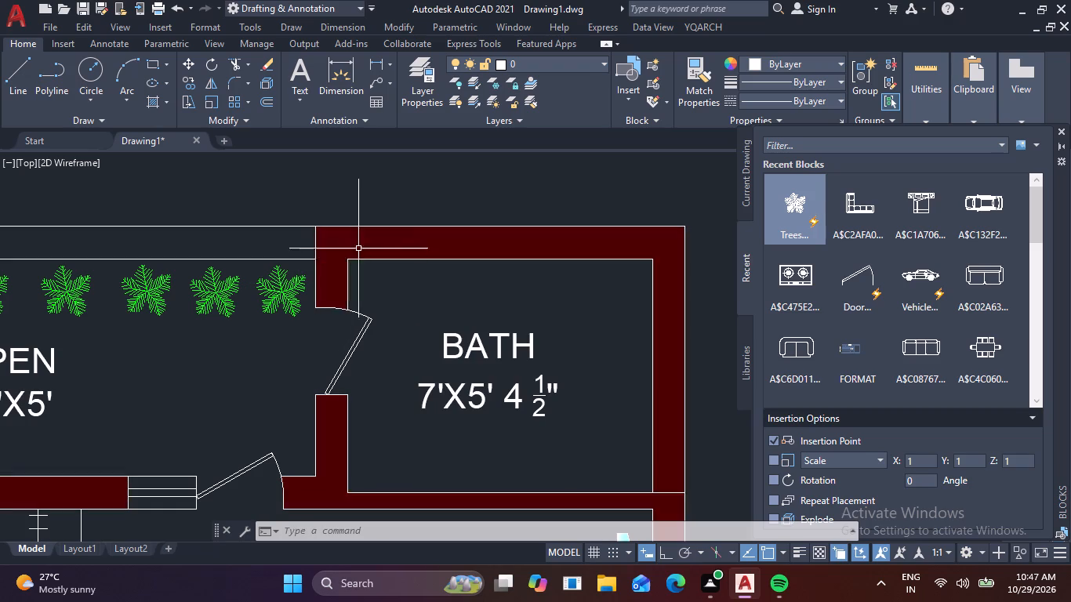
scroll(367, 292, "down", 3)
scroll(420, 317, "up", 3)
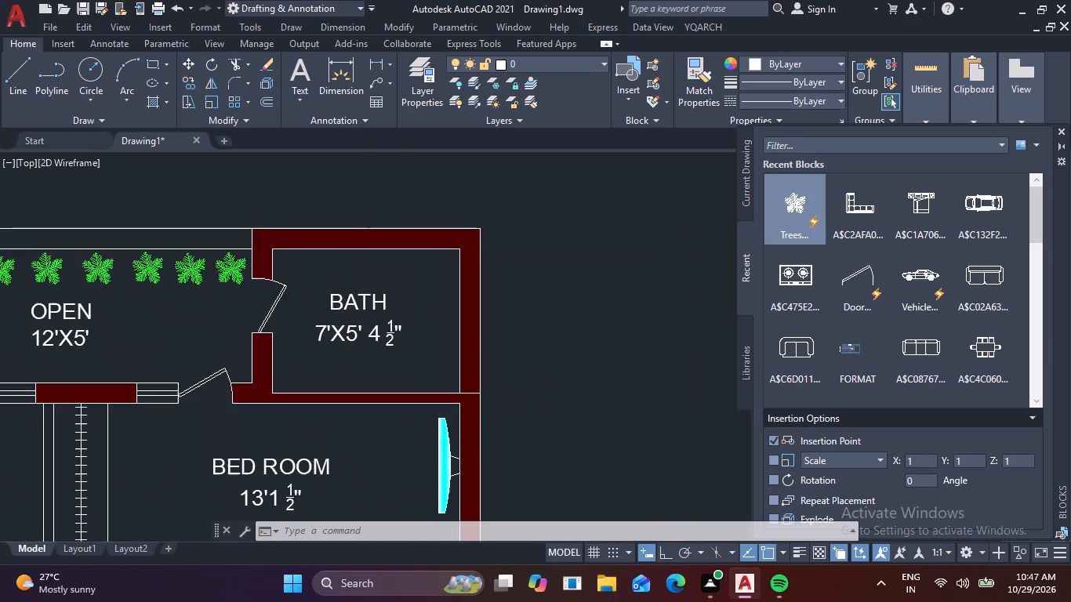
scroll(420, 317, "down", 5)
scroll(442, 352, "up", 1)
middle_click_drag(467, 372, 517, 311)
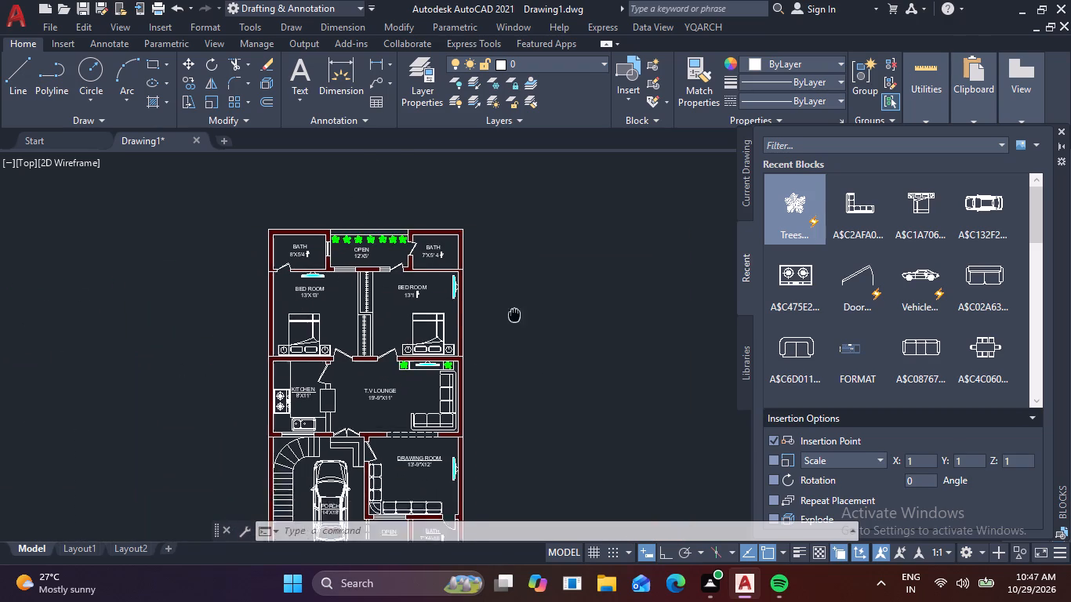
middle_click_drag(517, 311, 526, 296)
scroll(428, 264, "up", 2)
left_click_drag(471, 199, 456, 271)
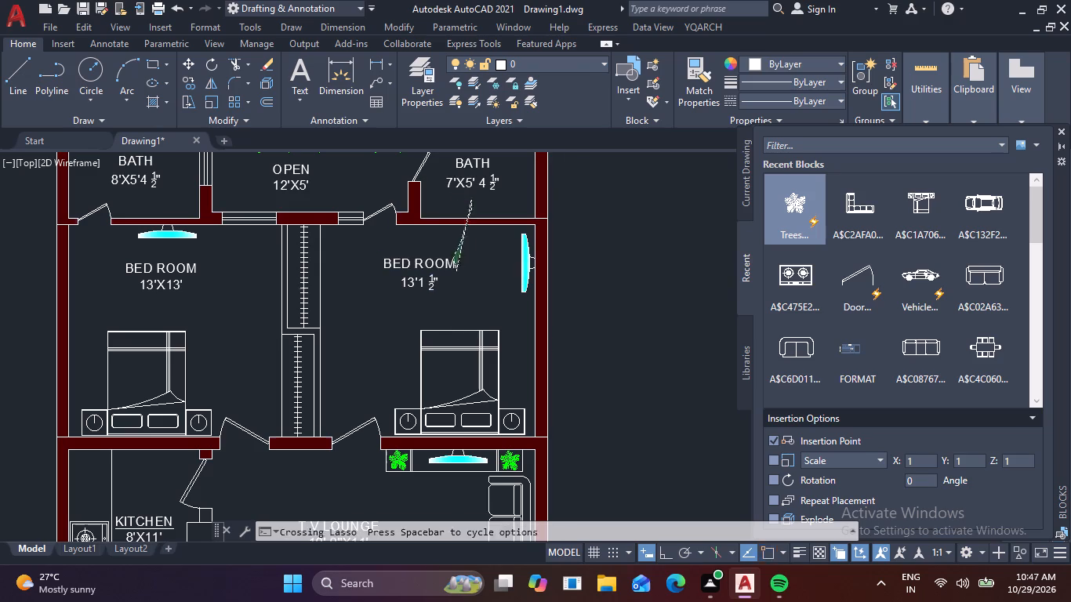
key("Escape")
Underline the BATH title above the size 7'X5' 4 1/2" and finish the text edit.
middle_click_drag(464, 204, 469, 280)
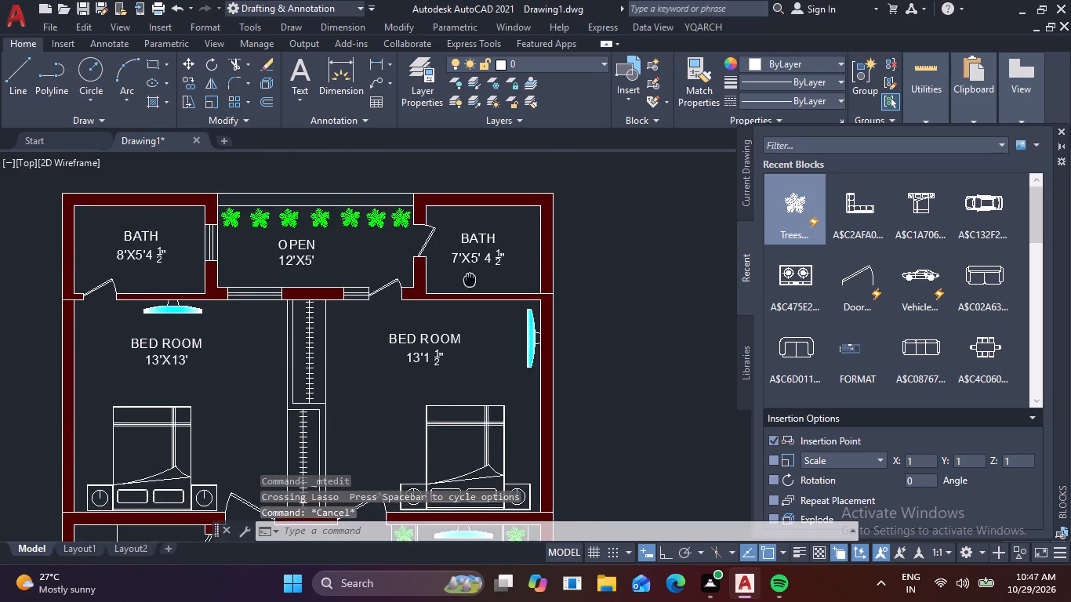
middle_click_drag(469, 280, 468, 282)
scroll(489, 243, "up", 2)
double_click(480, 293)
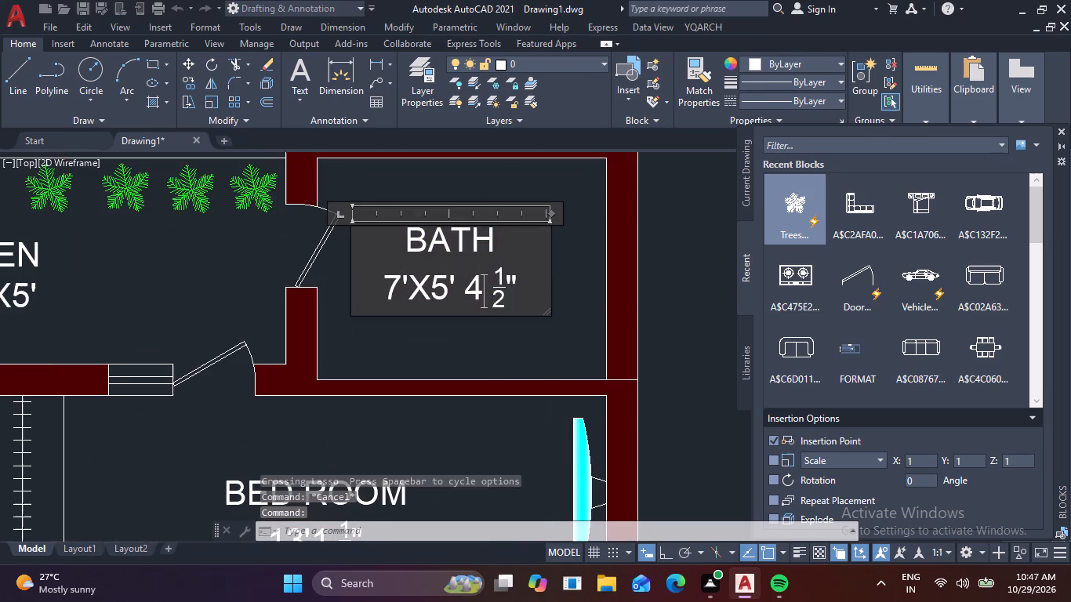
left_click_drag(499, 237, 368, 255)
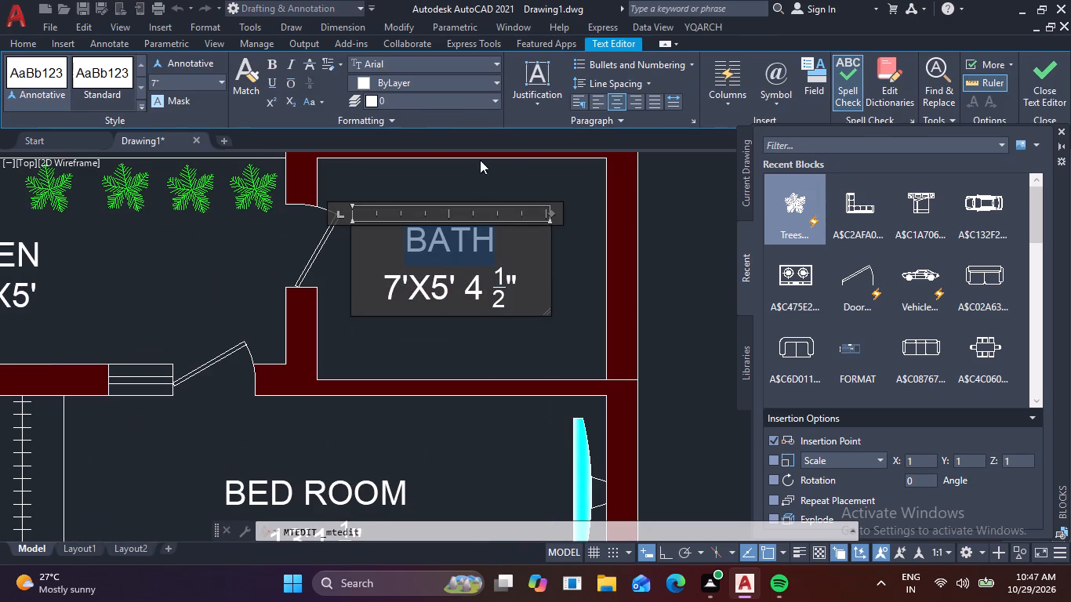
left_click(270, 87)
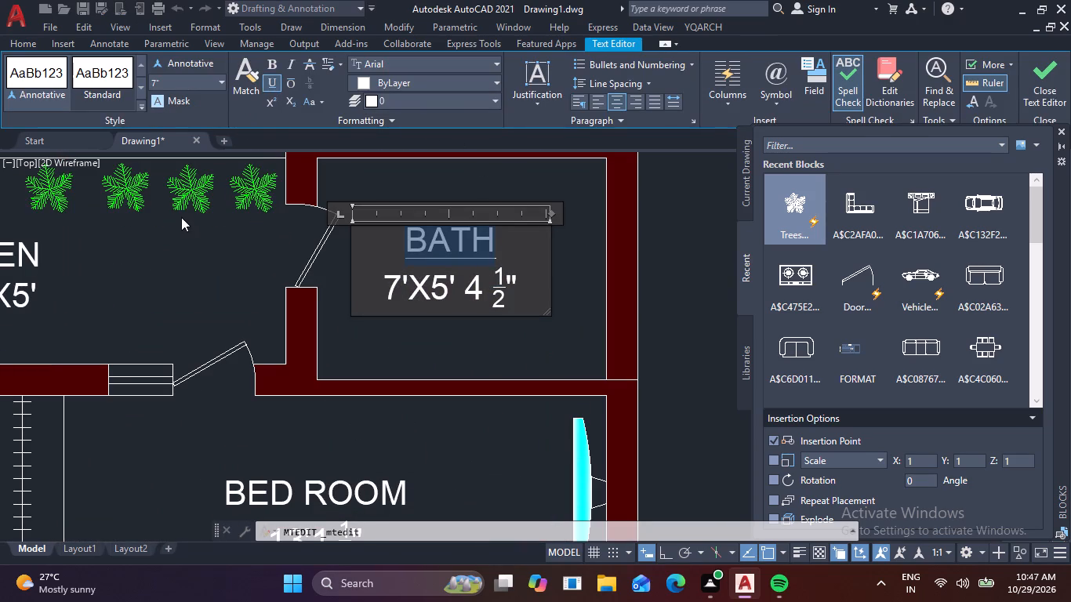
middle_click_drag(185, 240, 400, 272)
left_click(357, 290)
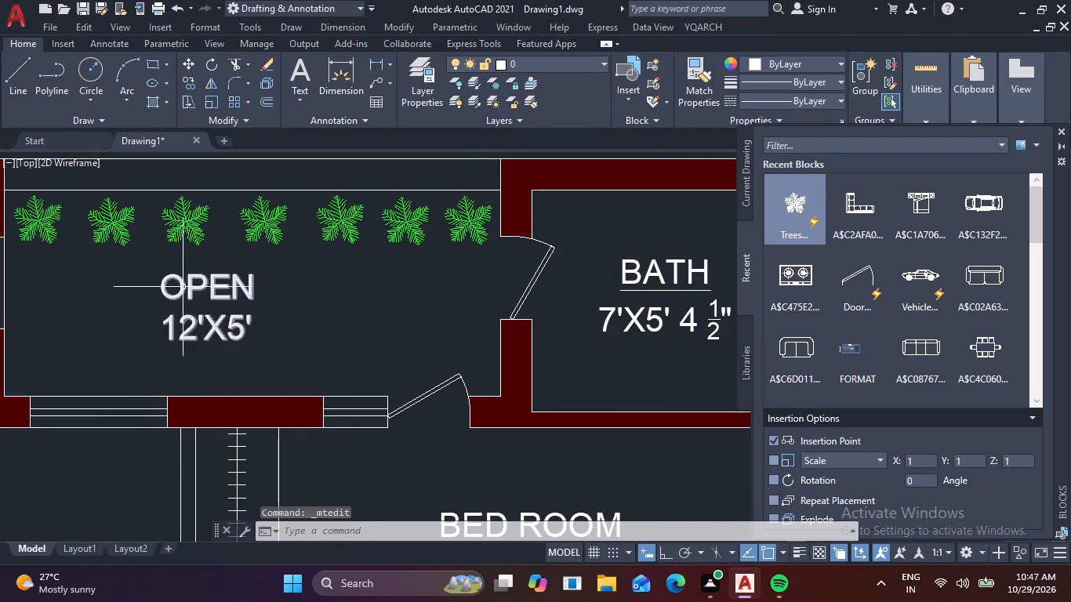
Underline the OPEN title in the planted area between the two bathrooms and finish the text edit.
double_click(195, 286)
left_click_drag(264, 289, 125, 293)
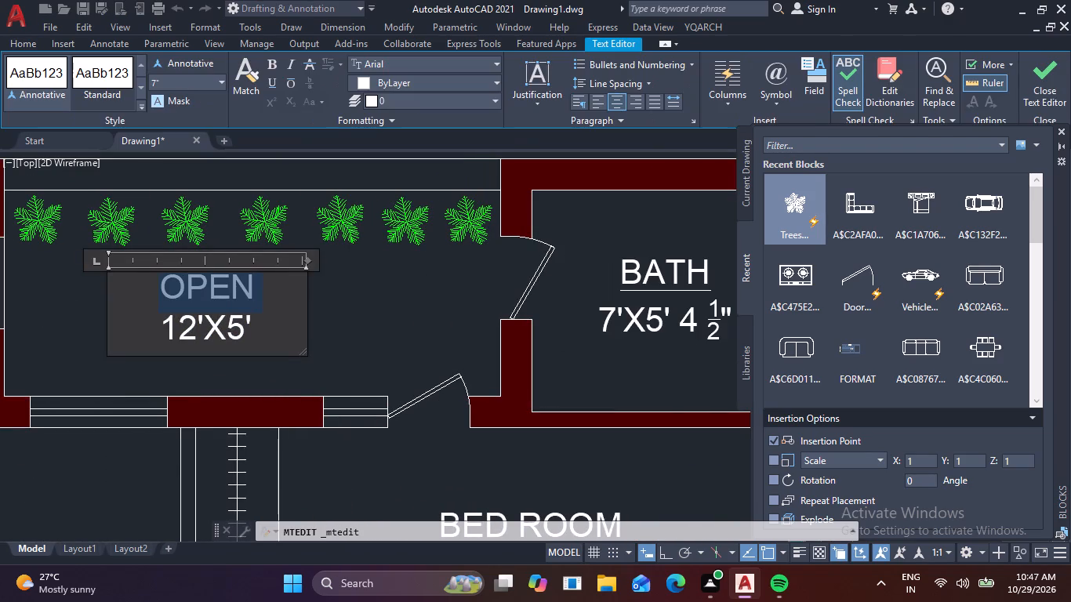
left_click(263, 82)
left_click(69, 281)
Underline the BATH title above the size 8'X5'4 1/2" and finish the text edit.
middle_click_drag(74, 281, 659, 238)
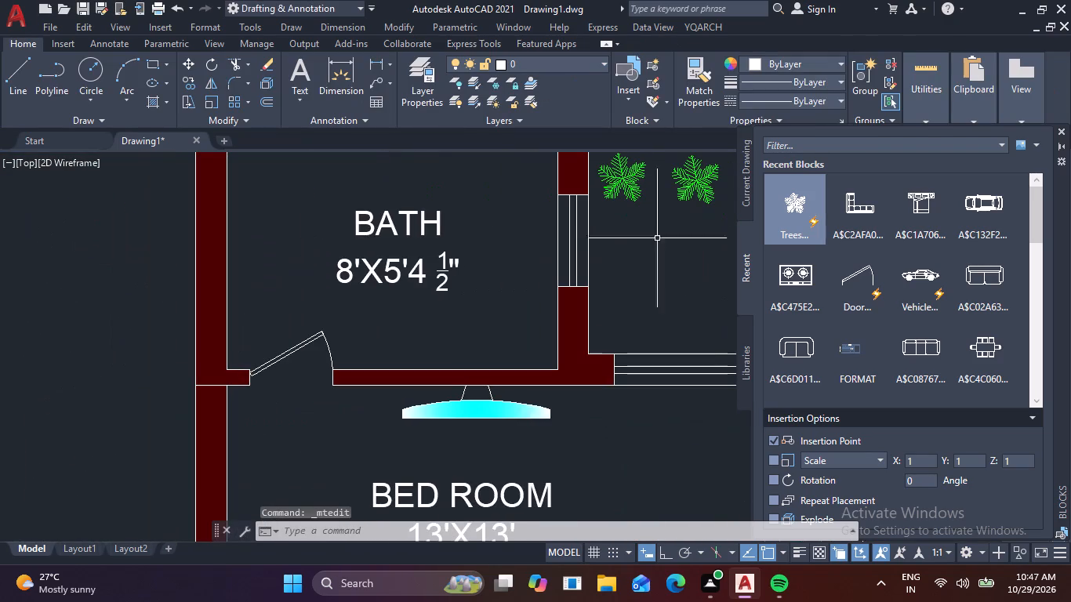
double_click(399, 260)
left_click_drag(465, 223, 314, 239)
left_click(268, 89)
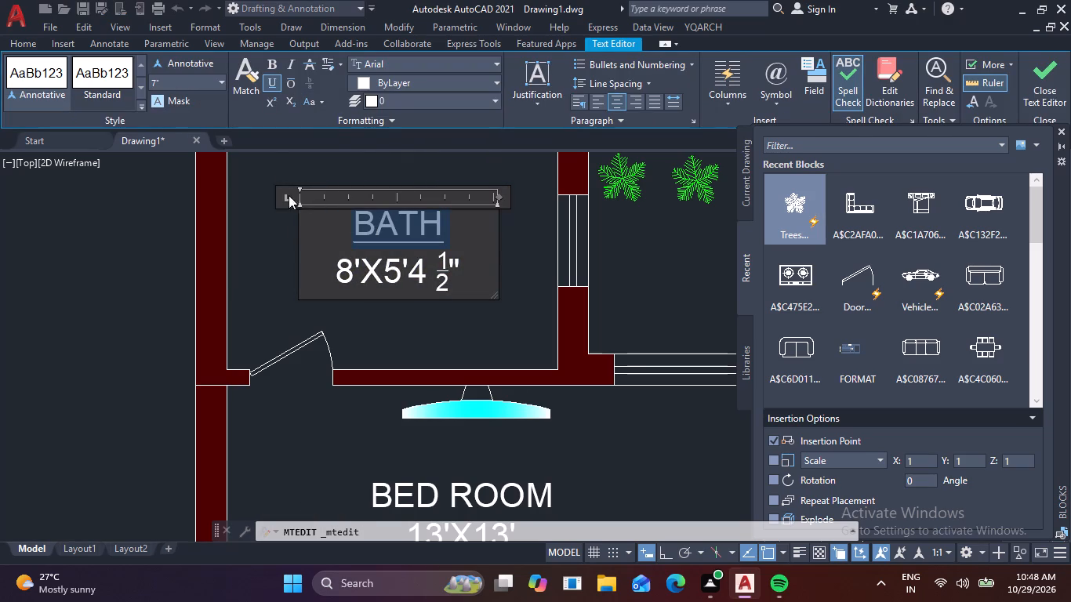
left_click(267, 215)
Underline the BED ROOM title above the size 13'X13' and finish the text edit.
scroll(287, 231, "down", 2)
middle_click_drag(379, 345, 223, 216)
scroll(257, 279, "up", 1)
double_click(276, 262)
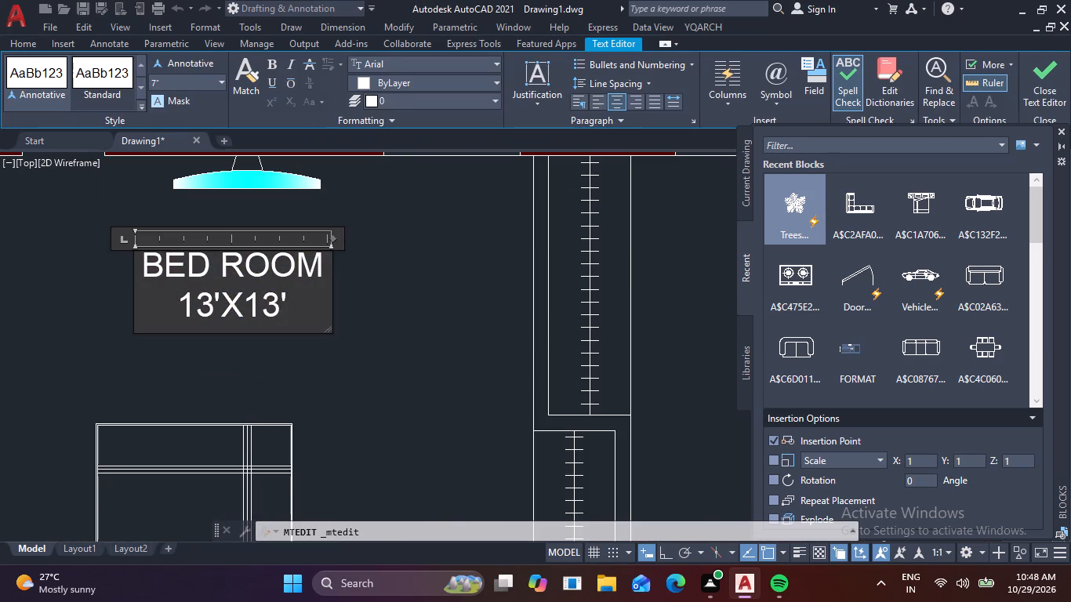
left_click_drag(321, 265, 152, 267)
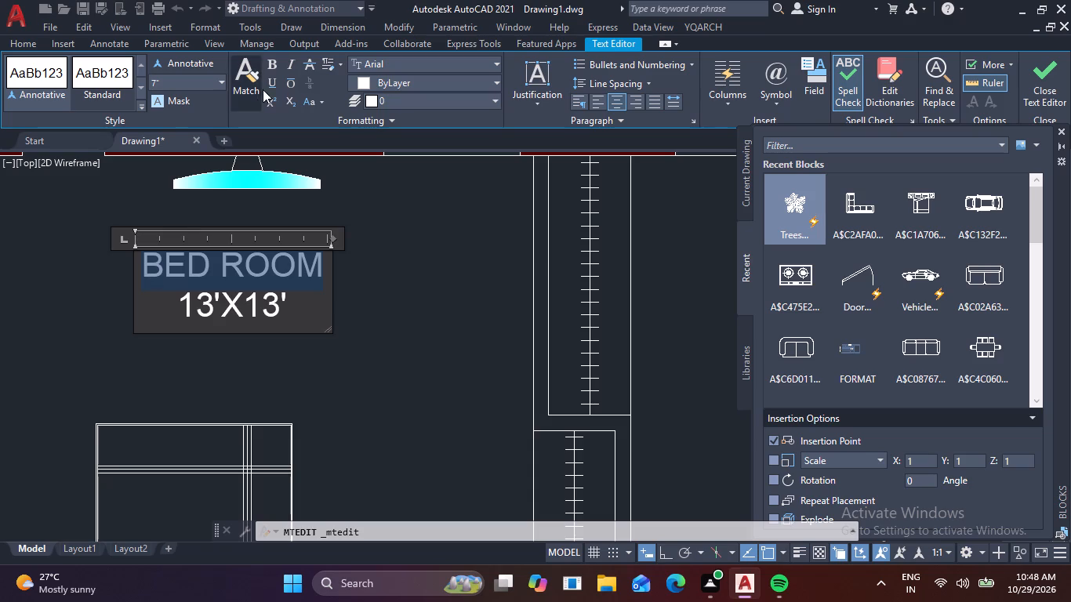
left_click(271, 83)
double_click(402, 239)
Underline the BED ROOM title above the size 13'1 1/2" and finish the text edit.
scroll(403, 248, "down", 3)
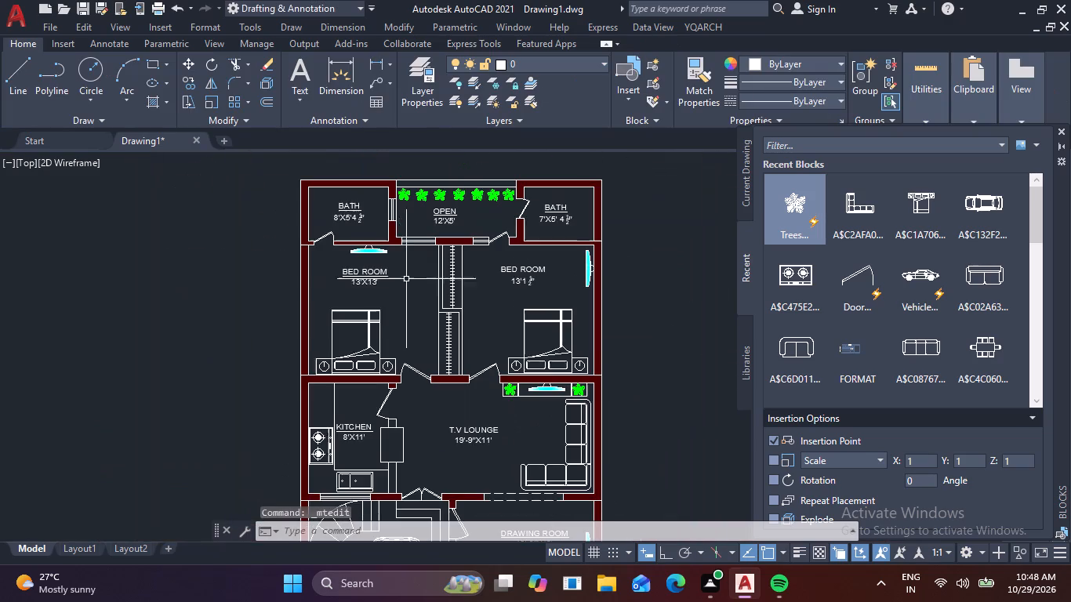
middle_click_drag(398, 284, 299, 281)
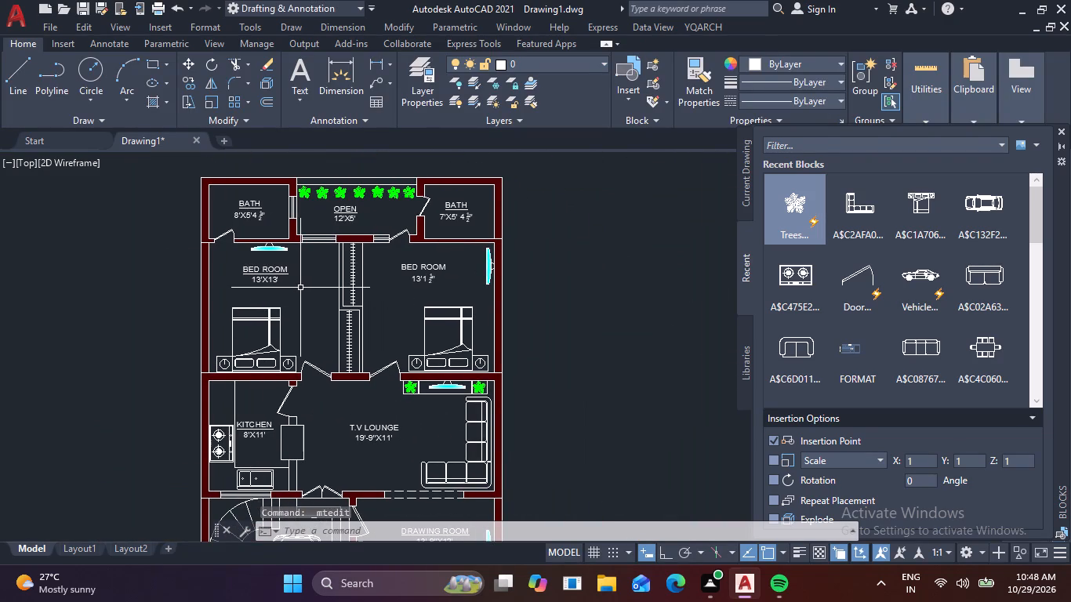
scroll(394, 278, "up", 2)
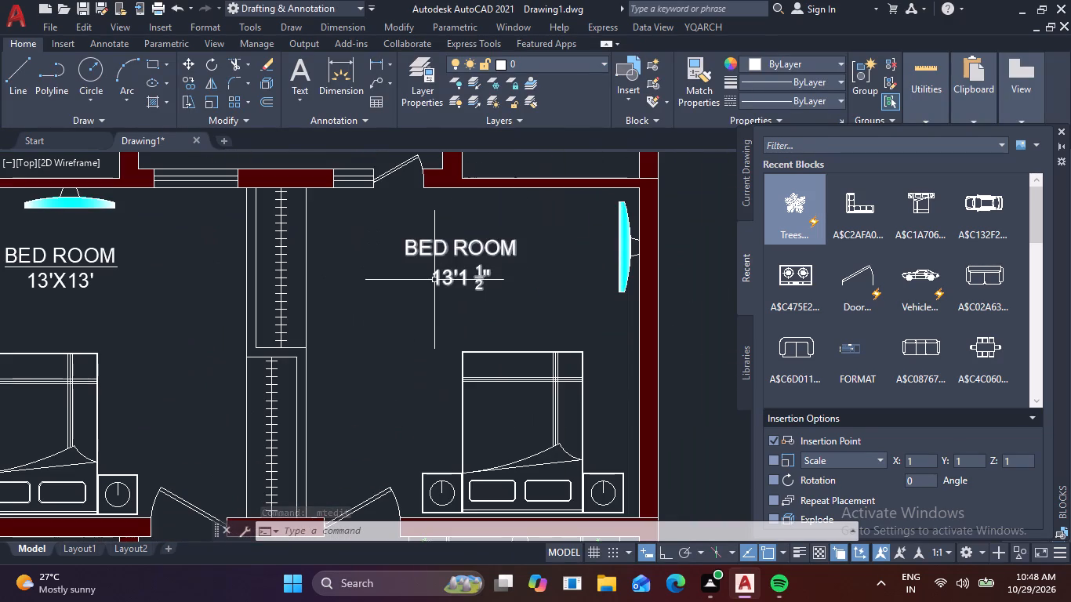
double_click(435, 279)
double_click(450, 277)
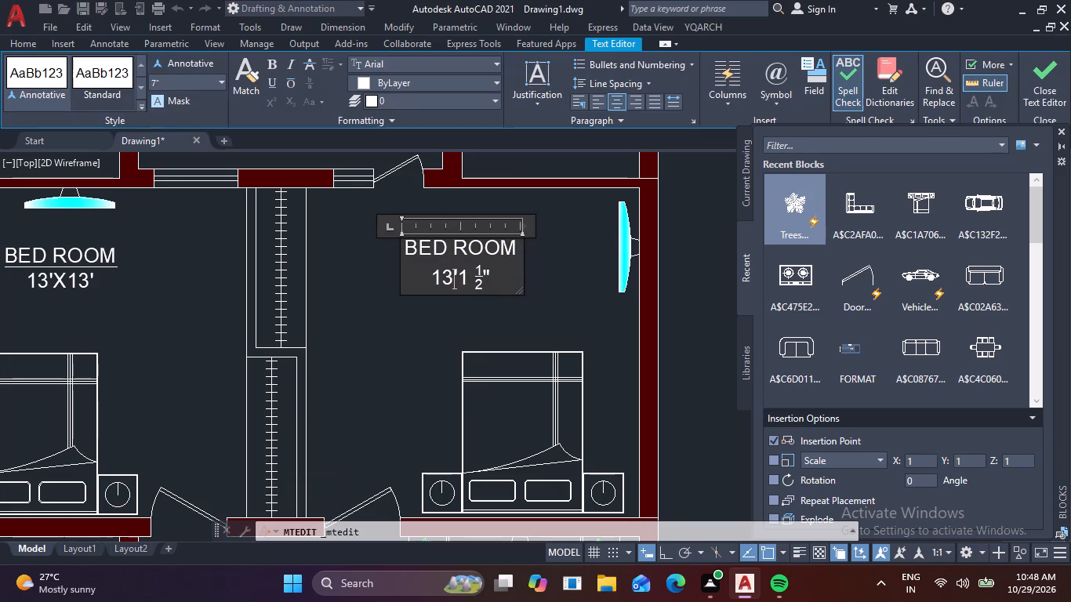
left_click_drag(517, 252, 372, 257)
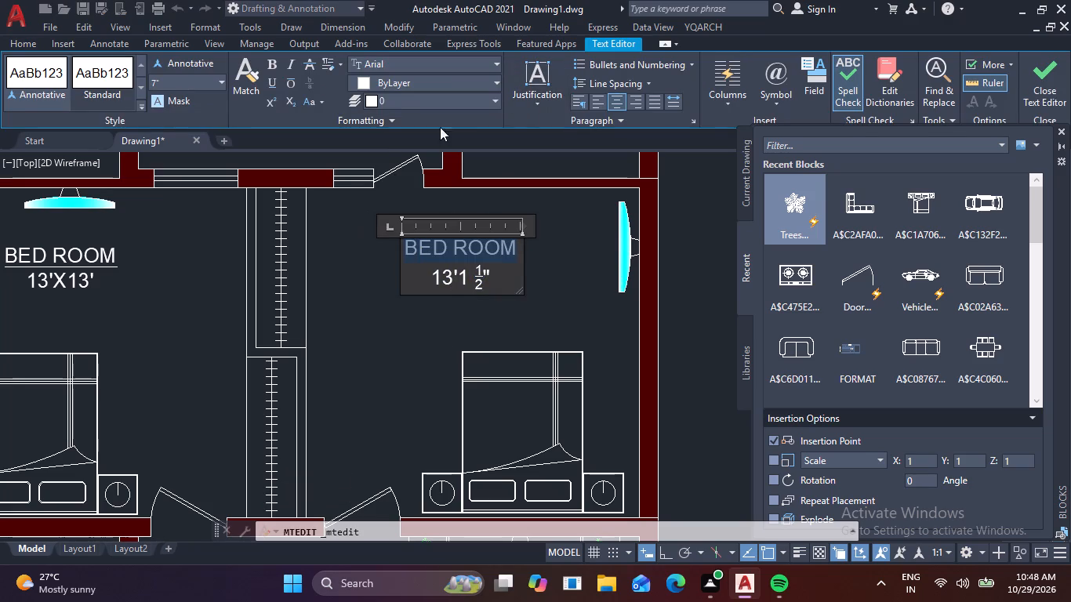
left_click(274, 86)
left_click(354, 235)
Underline the T.V LOUNGE title above its size and finish the text edit.
scroll(365, 256, "down", 2)
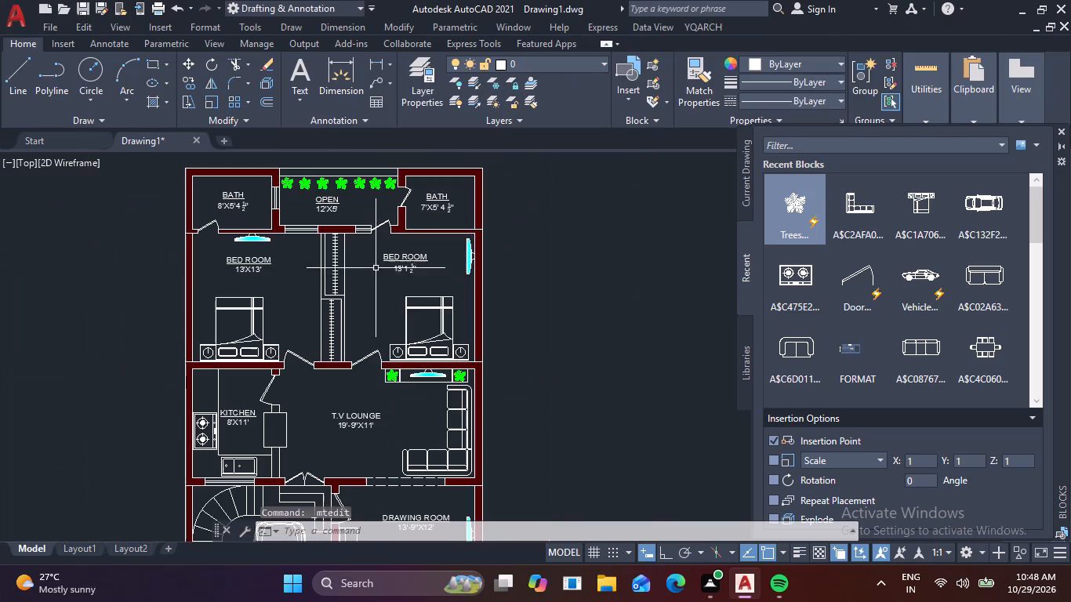
scroll(358, 423, "up", 2)
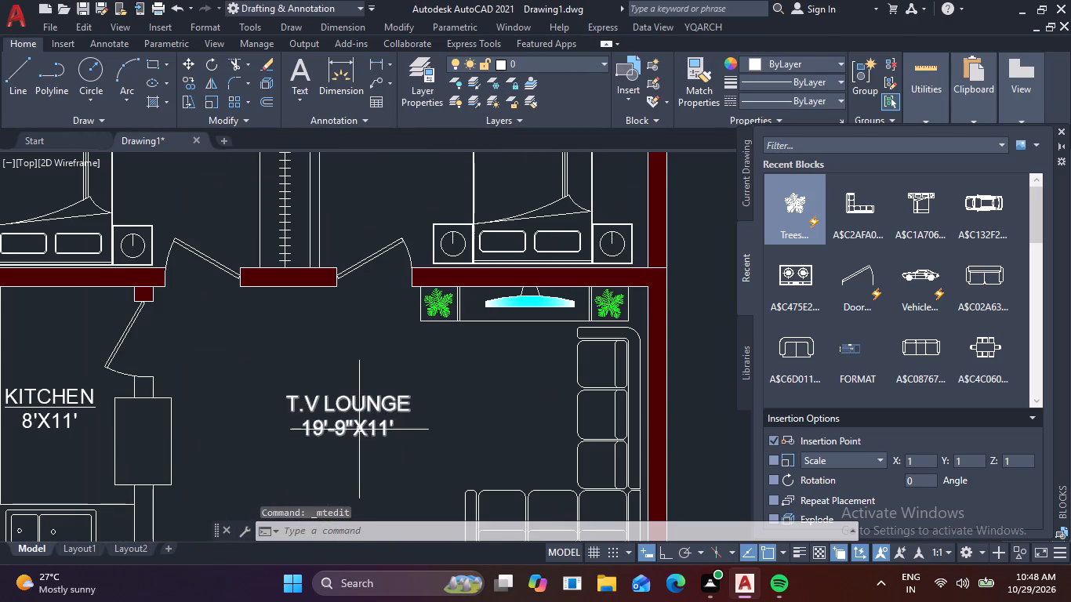
double_click(359, 429)
left_click_drag(411, 403, 265, 413)
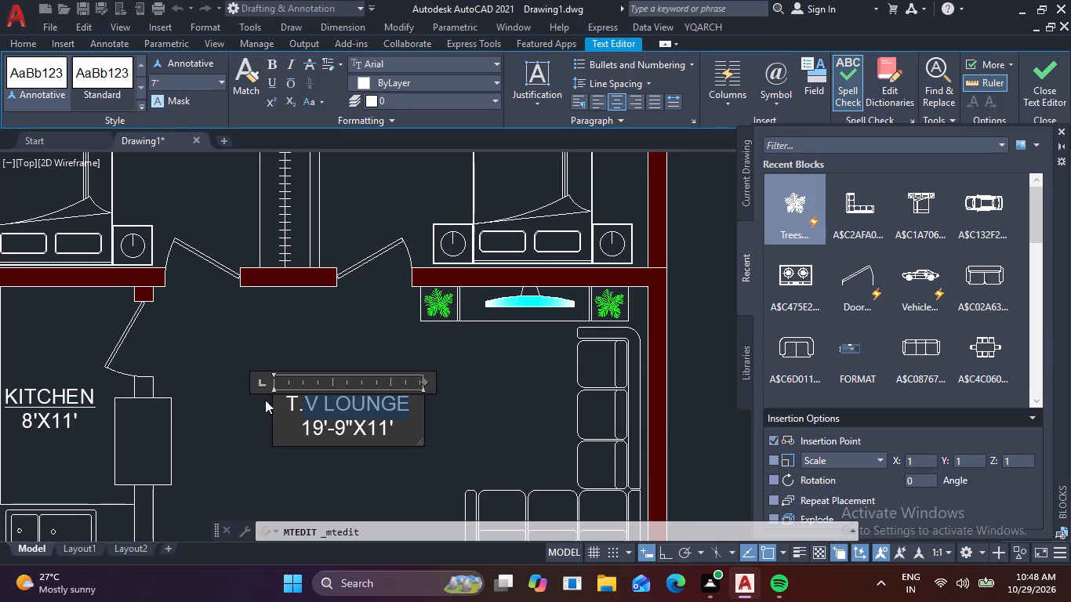
left_click(271, 86)
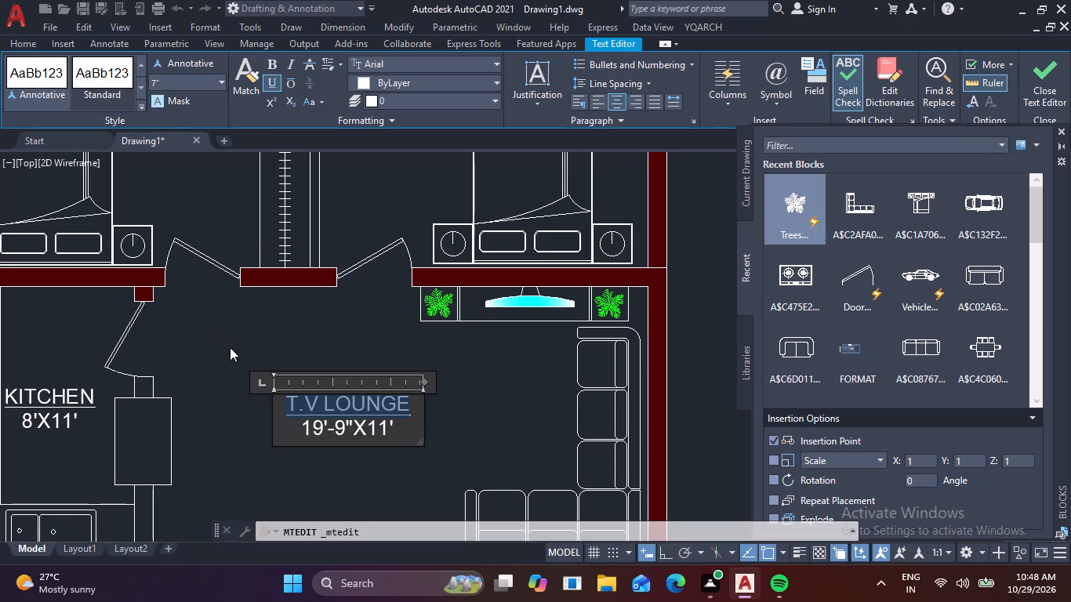
left_click(230, 347)
Make both lines of the BATH 8'X5'4 1/2" label bold and finish the text edit.
scroll(230, 350, "down", 2)
middle_click_drag(367, 412, 401, 277)
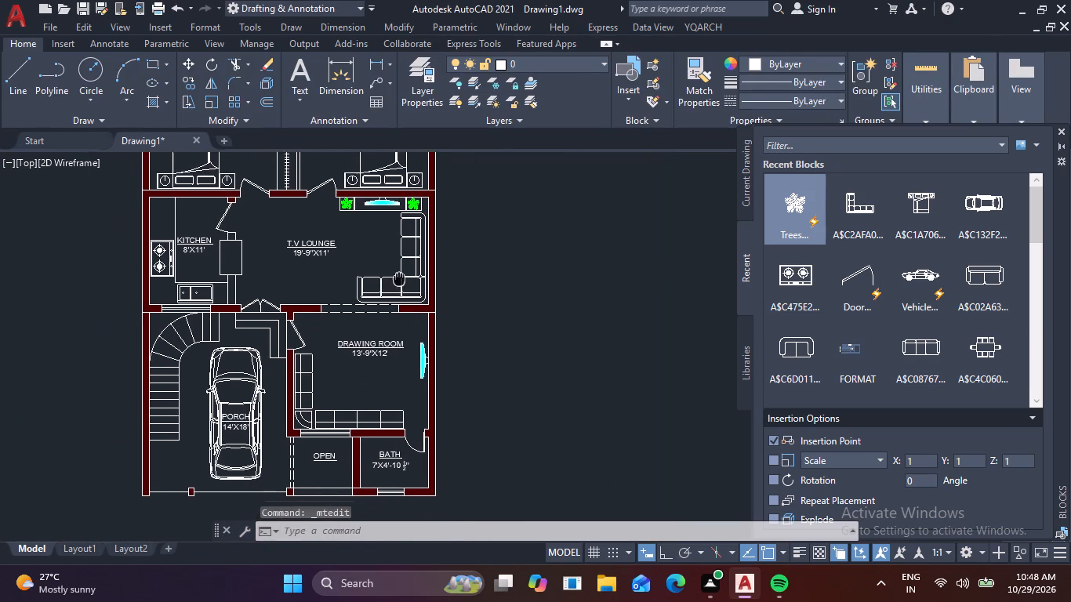
middle_click_drag(401, 277, 401, 275)
middle_click_drag(351, 299, 356, 401)
scroll(348, 373, "down", 1)
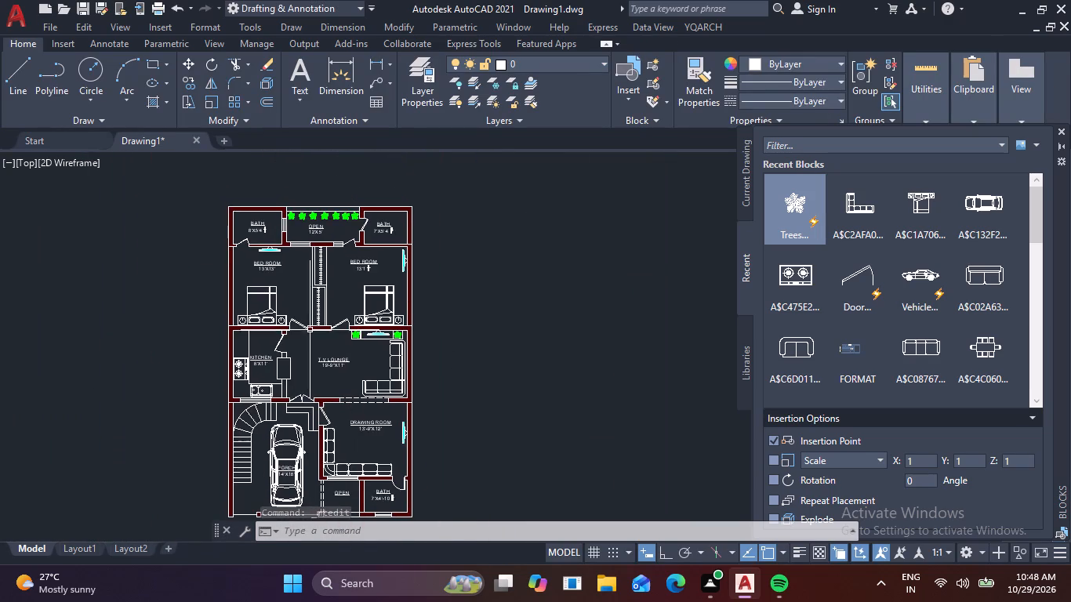
scroll(234, 198, "up", 2)
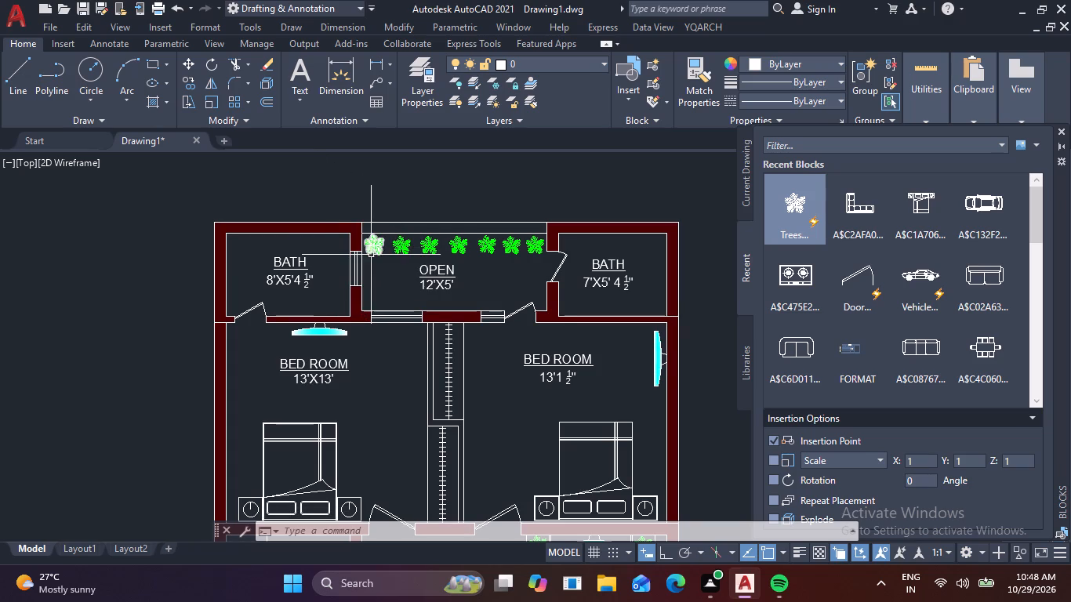
scroll(350, 270, "down", 1)
scroll(309, 285, "up", 2)
double_click(319, 268)
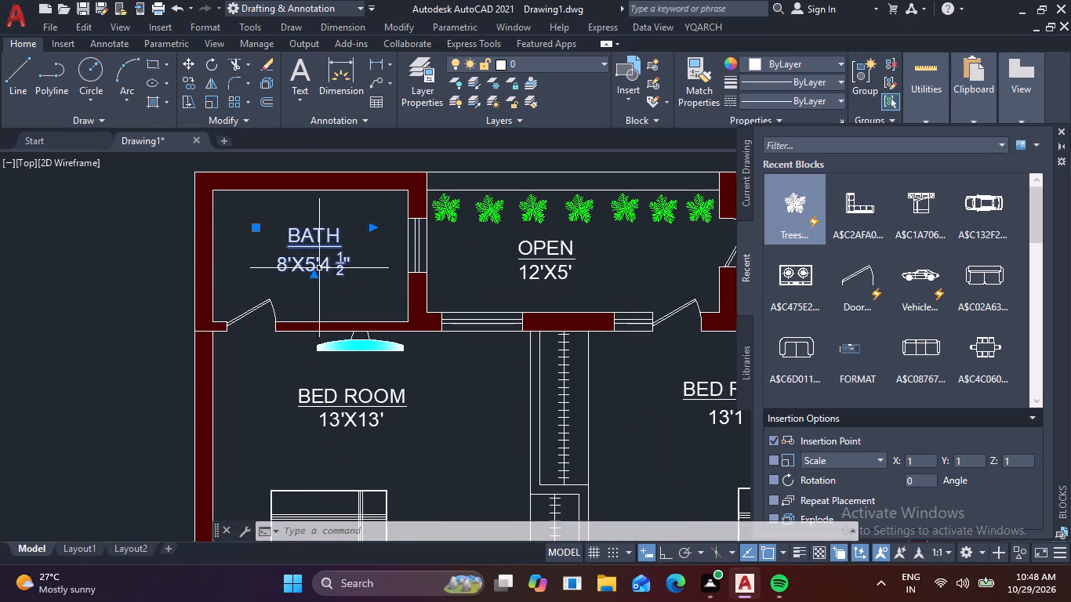
left_click_drag(361, 270, 217, 227)
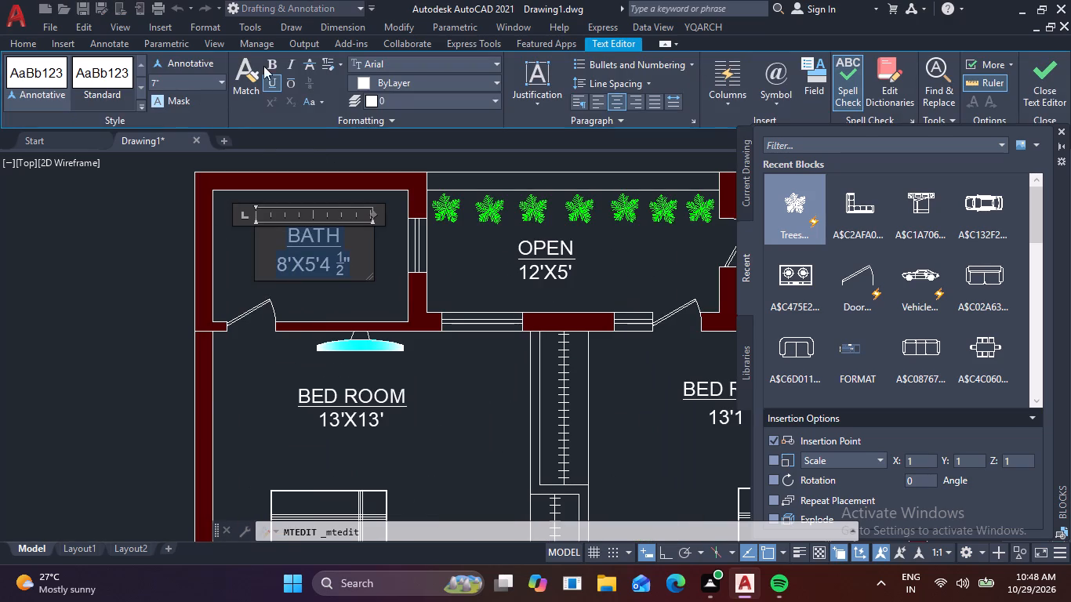
left_click(265, 63)
left_click(380, 299)
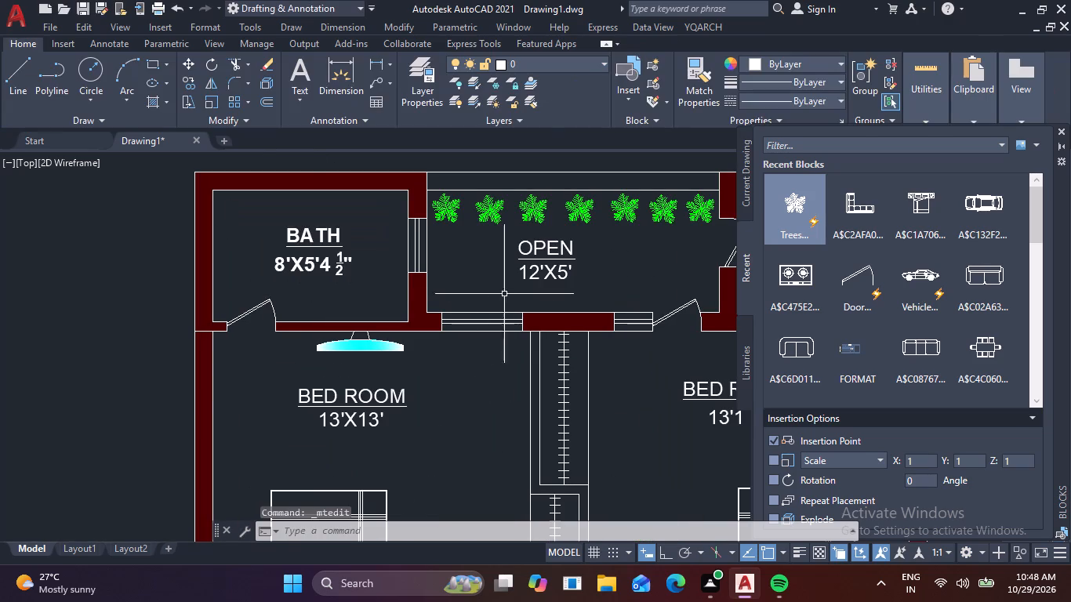
Make both lines of the OPEN 12'X5' label bold and finish the text edit.
double_click(531, 282)
triple_click(527, 277)
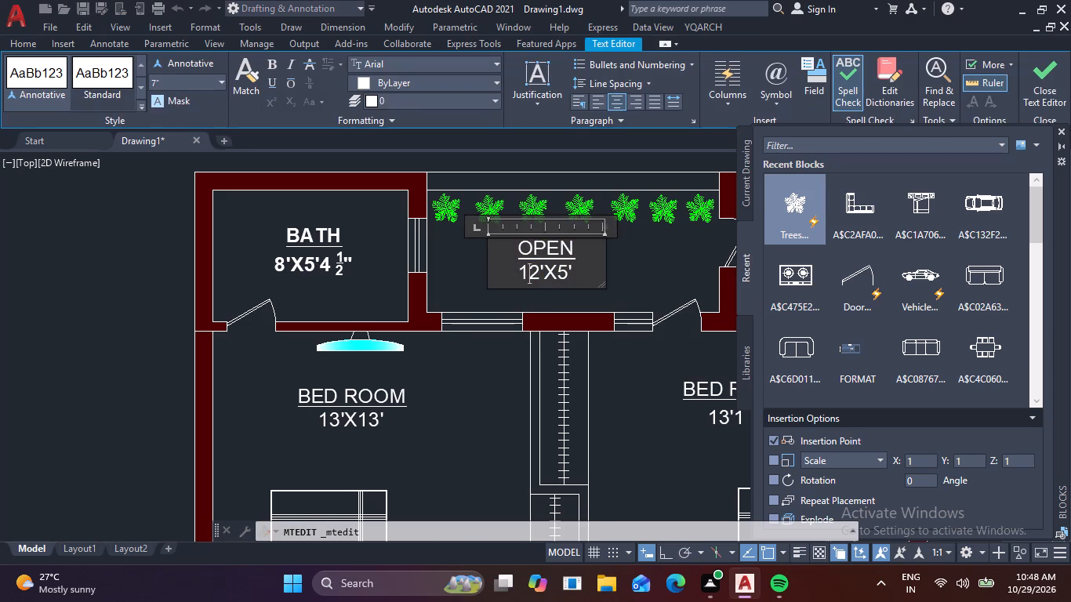
left_click_drag(582, 277, 477, 246)
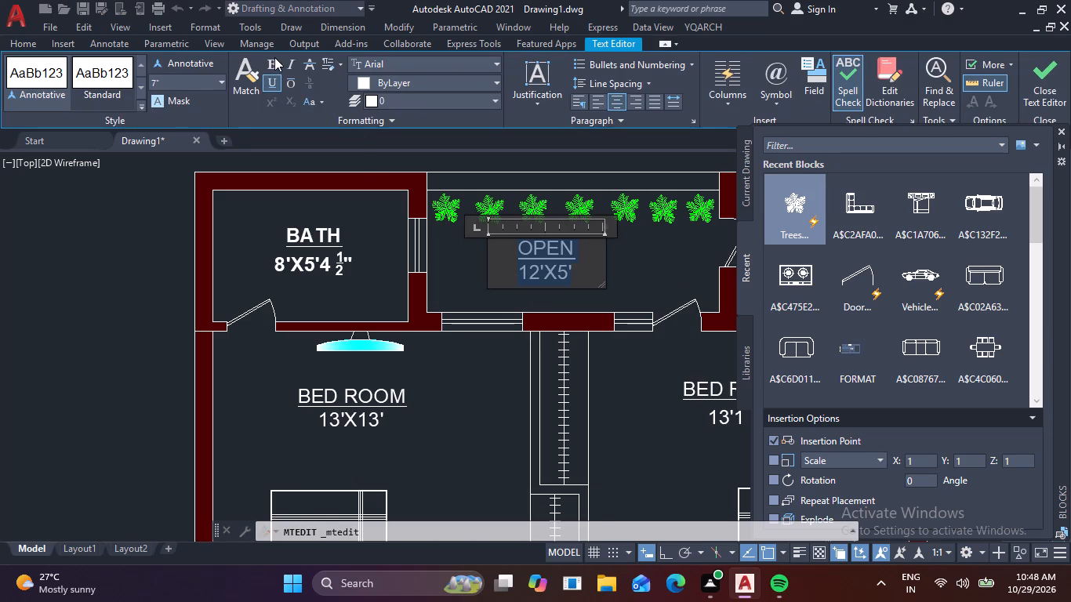
left_click(274, 57)
left_click(459, 245)
Make both lines of the BATH 7'X5' 4 1/2" label bold and finish the text edit.
scroll(490, 260, "down", 2)
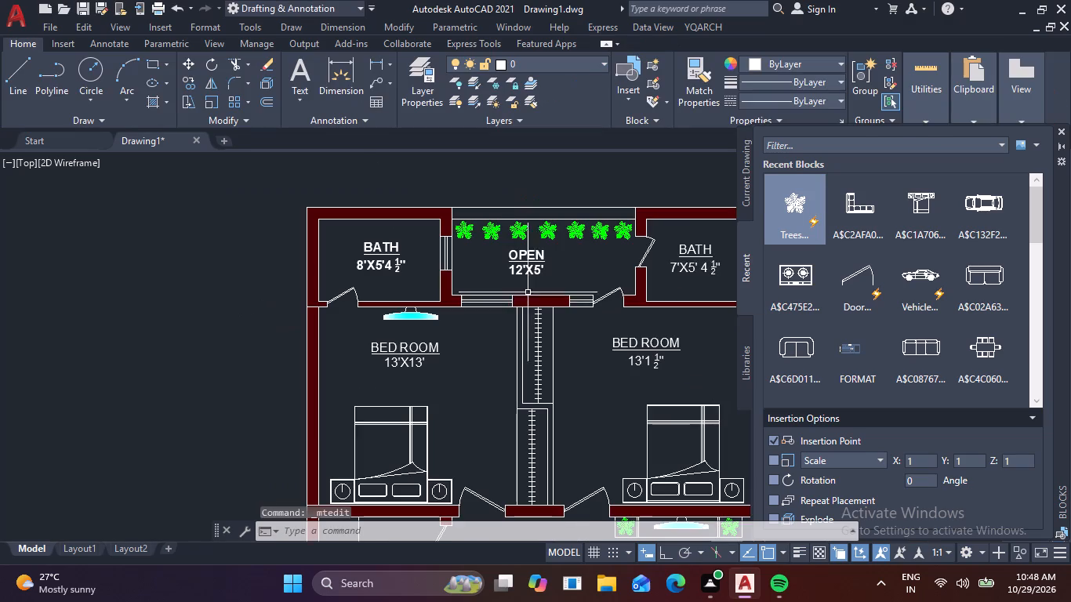
scroll(719, 260, "up", 1)
middle_click_drag(655, 267, 495, 281)
scroll(625, 269, "up", 1)
double_click(581, 288)
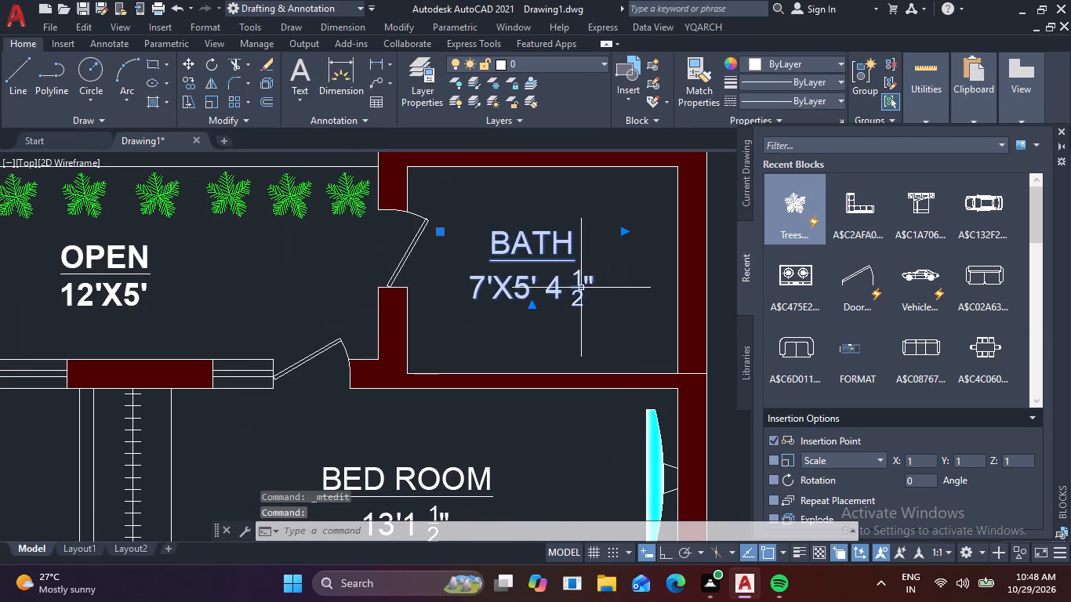
left_click_drag(615, 298, 416, 230)
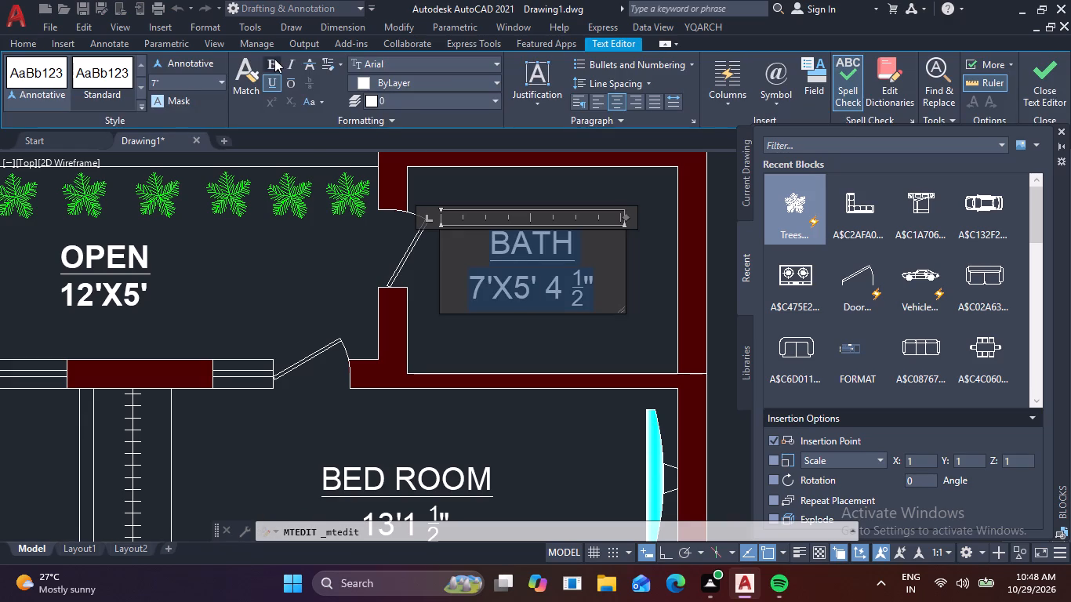
left_click(274, 59)
left_click(338, 245)
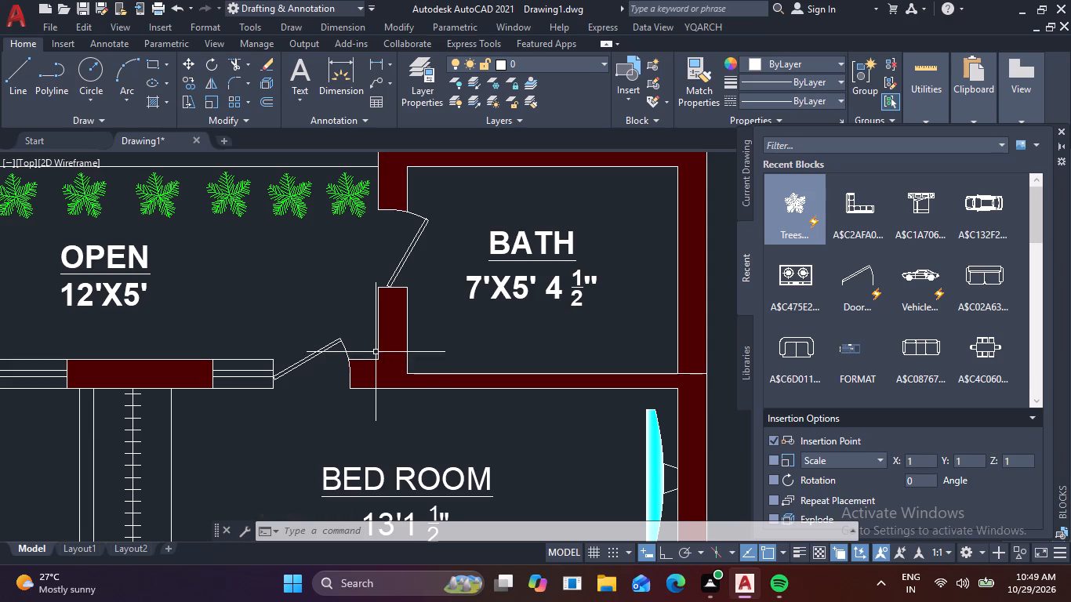
Make both lines of the BED ROOM 13'1 1/2" label bold and finish the text edit.
middle_click_drag(439, 389, 507, 231)
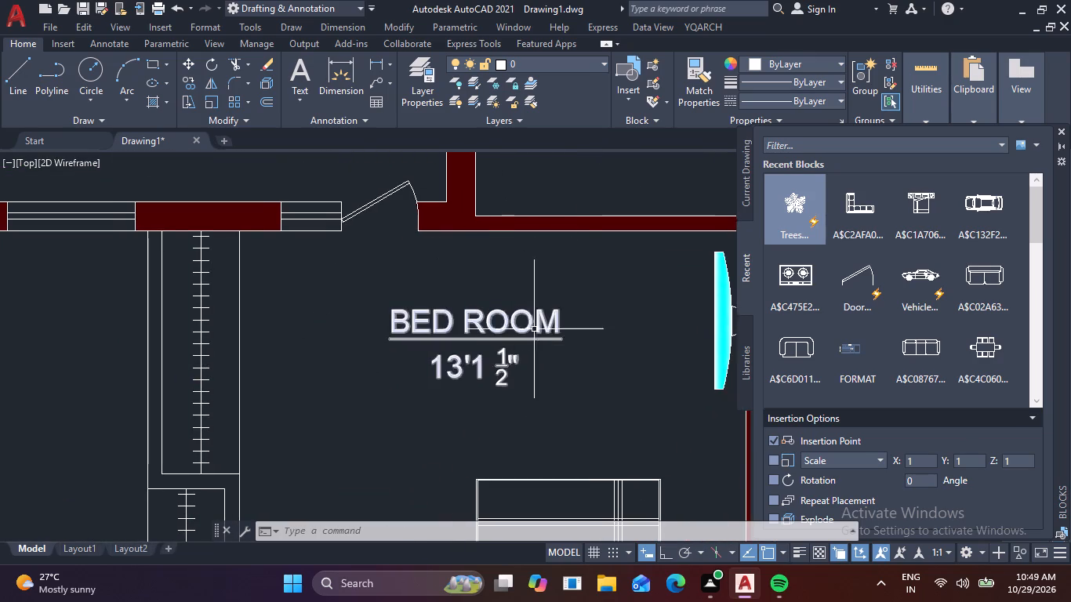
left_click(512, 368)
left_click(504, 366)
triple_click(495, 364)
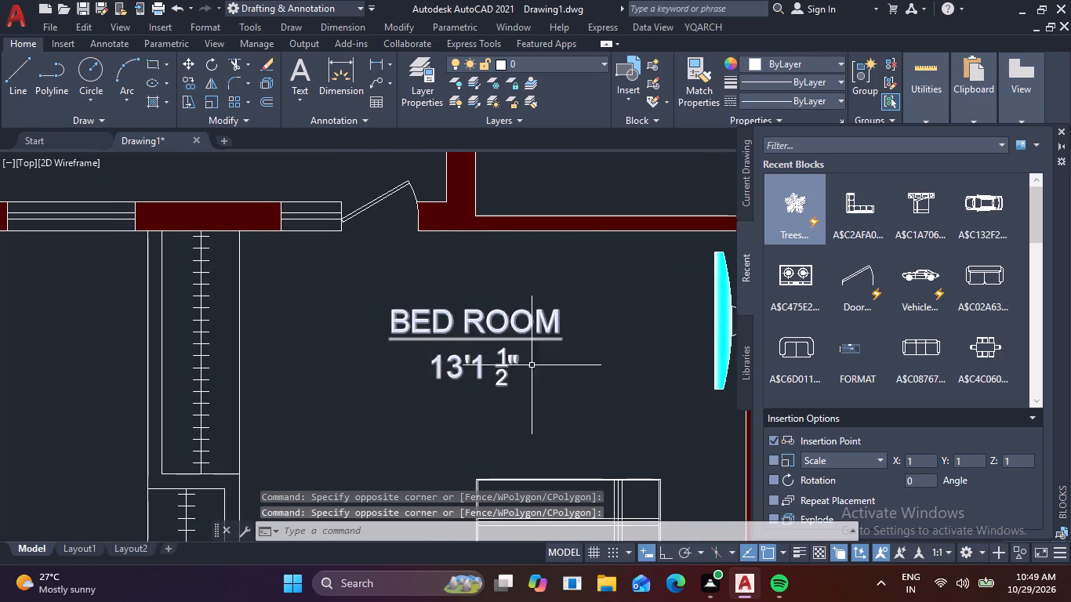
left_click_drag(558, 383, 361, 332)
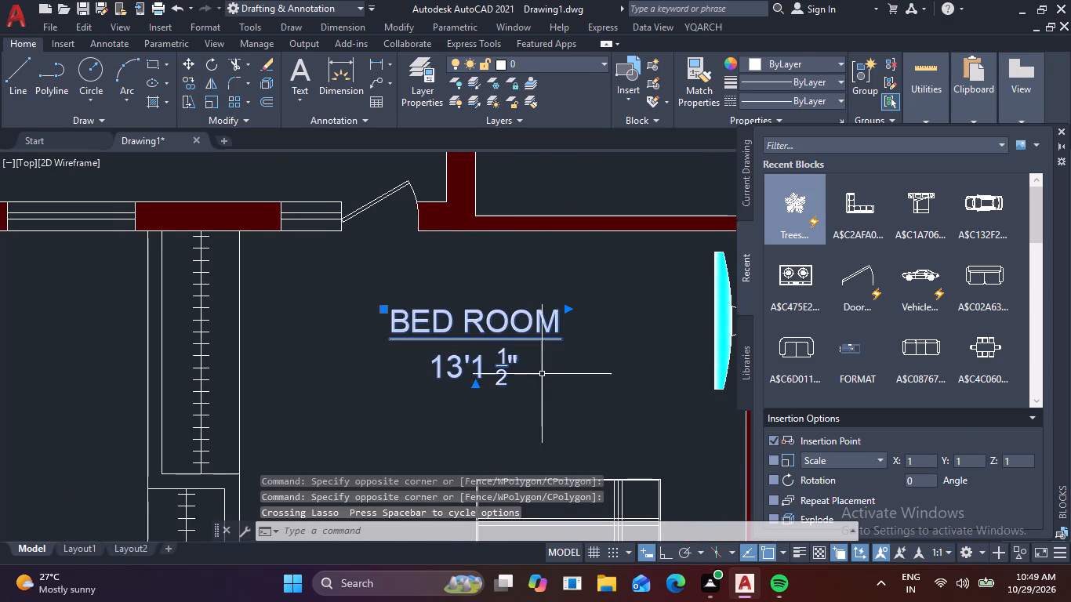
double_click(496, 370)
left_click_drag(531, 373, 520, 372)
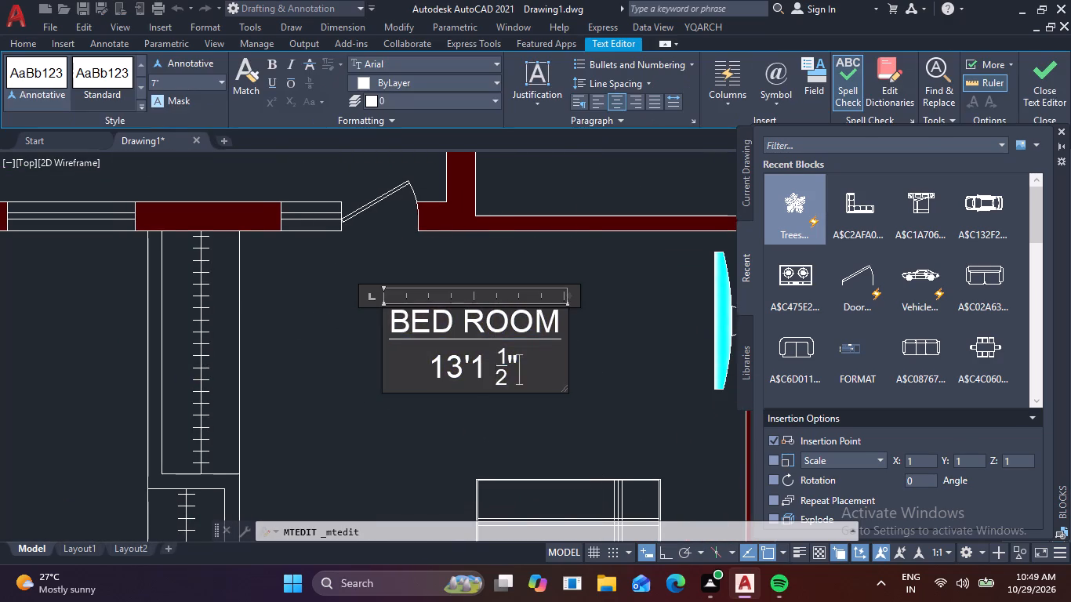
left_click_drag(520, 372, 242, 293)
left_click(272, 57)
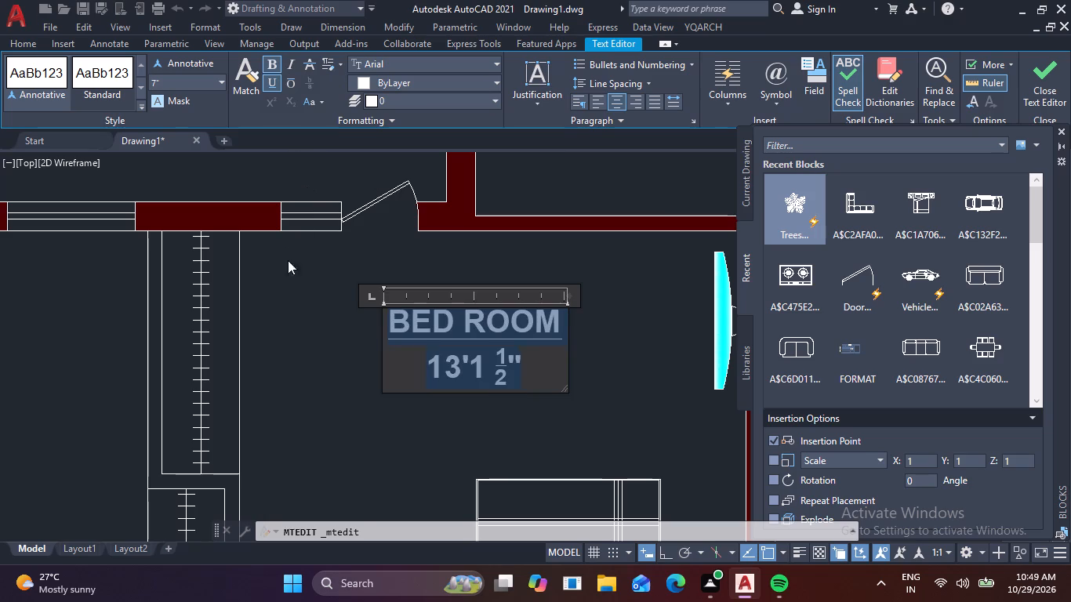
left_click(289, 279)
Make both lines of the BED ROOM 13'X13' label bold and finish the text edit.
scroll(294, 287, "down", 5)
middle_click_drag(217, 338, 262, 335)
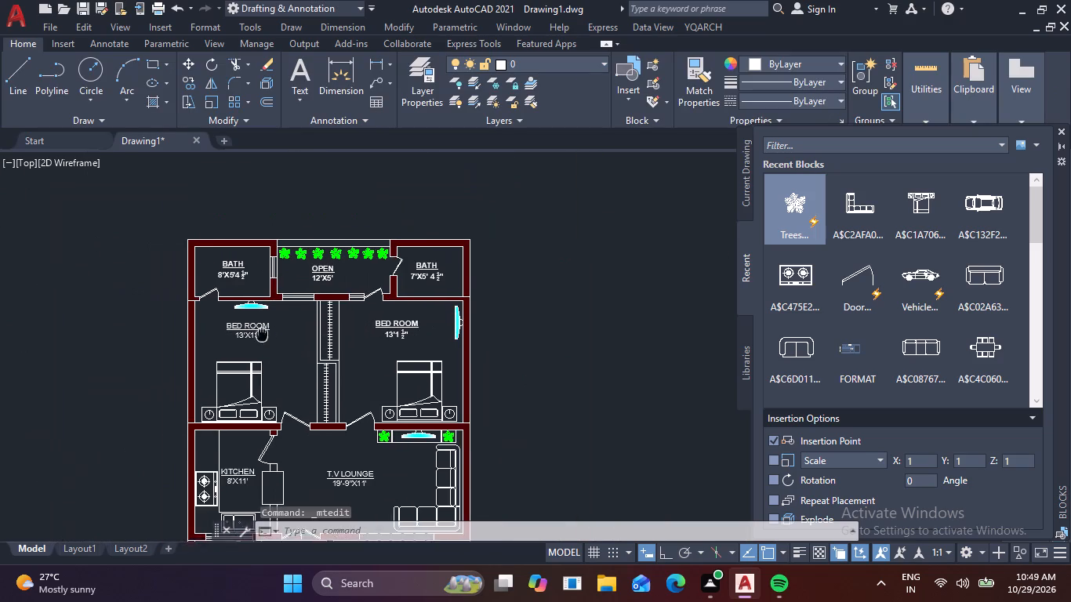
middle_click_drag(262, 335, 288, 336)
scroll(288, 336, "up", 3)
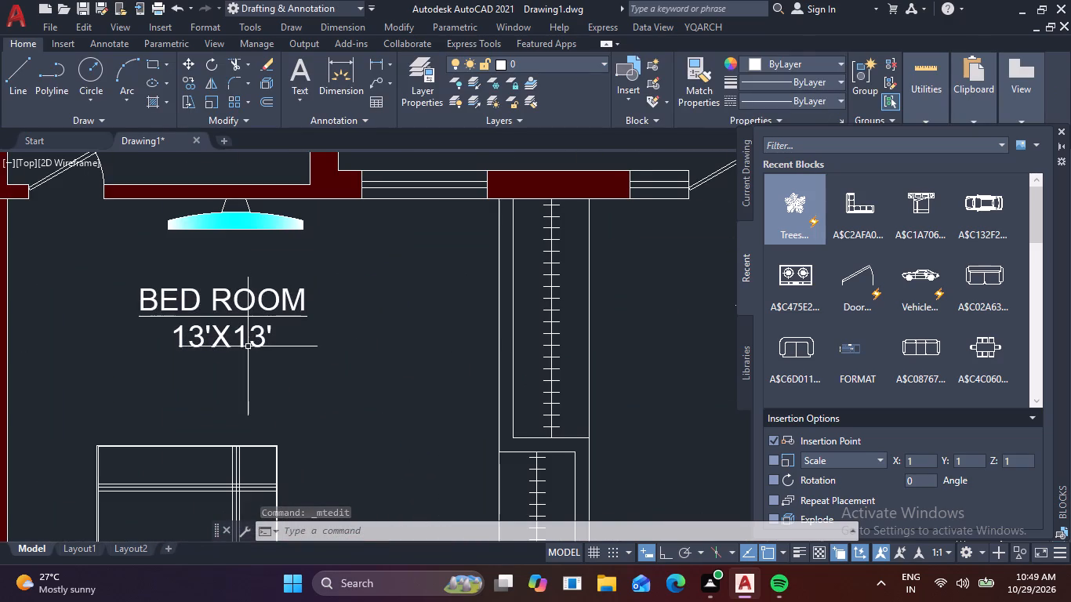
double_click(256, 335)
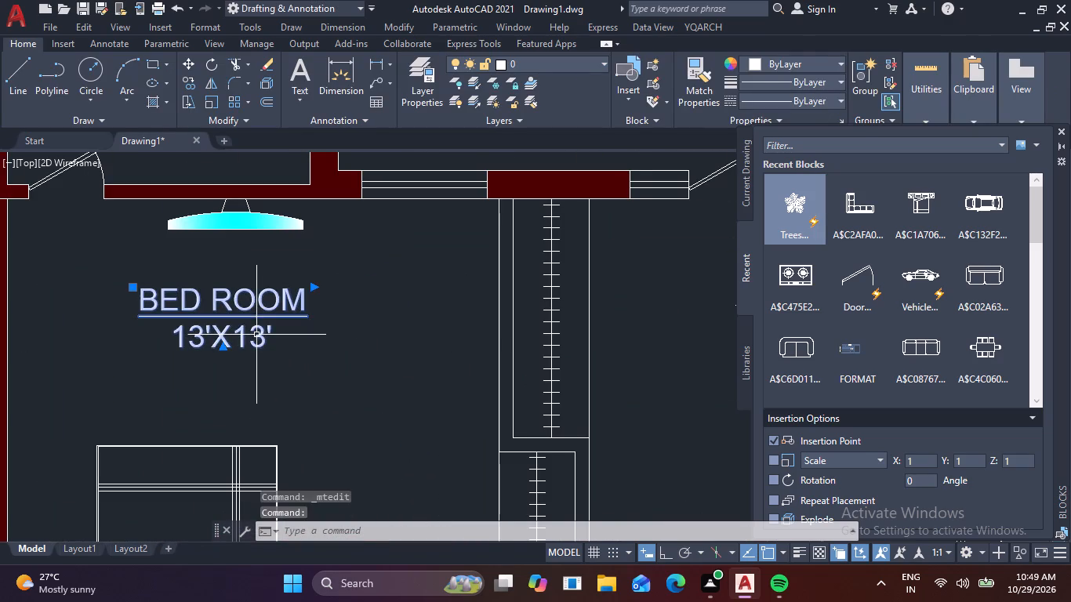
left_click_drag(293, 342, 135, 297)
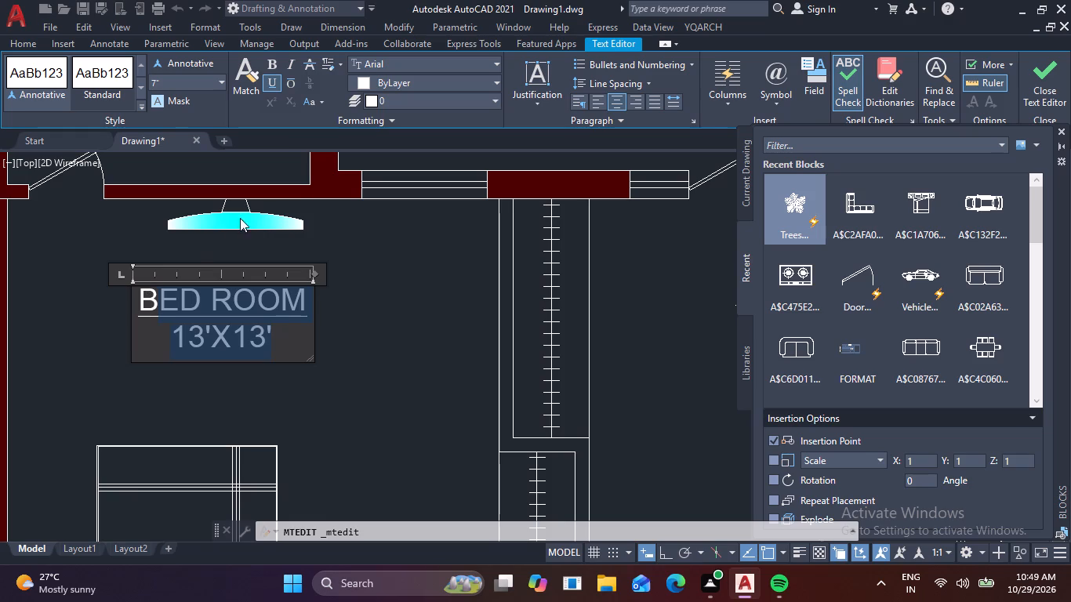
left_click(269, 66)
left_click(401, 290)
Make both lines of the KITCHEN 8'X11' label bold and finish the text edit.
scroll(401, 290, "down", 3)
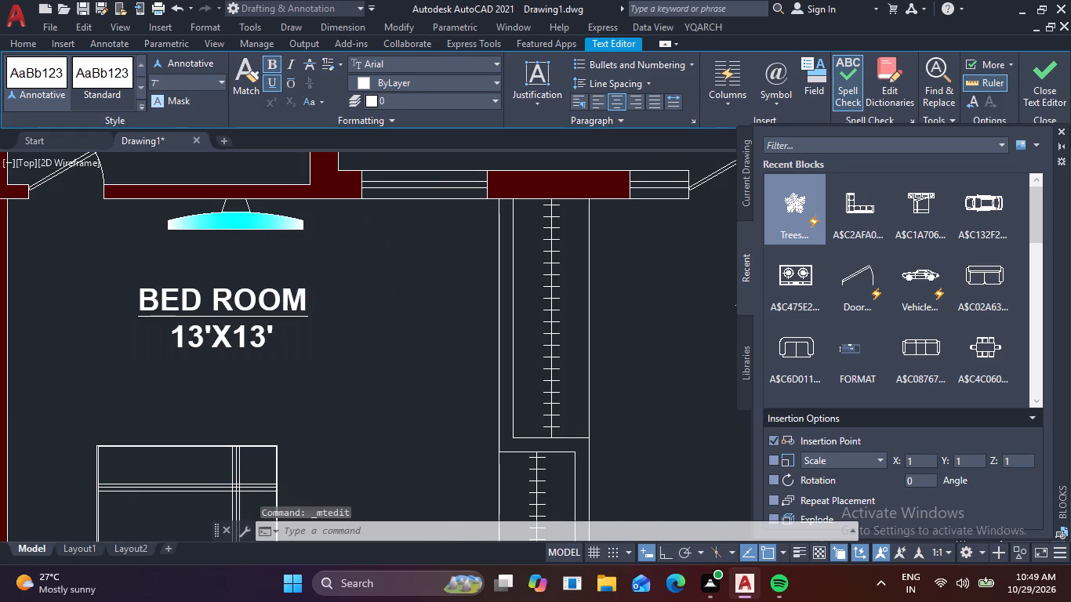
scroll(437, 366, "down", 1)
middle_click_drag(430, 371, 363, 178)
scroll(306, 379, "up", 2)
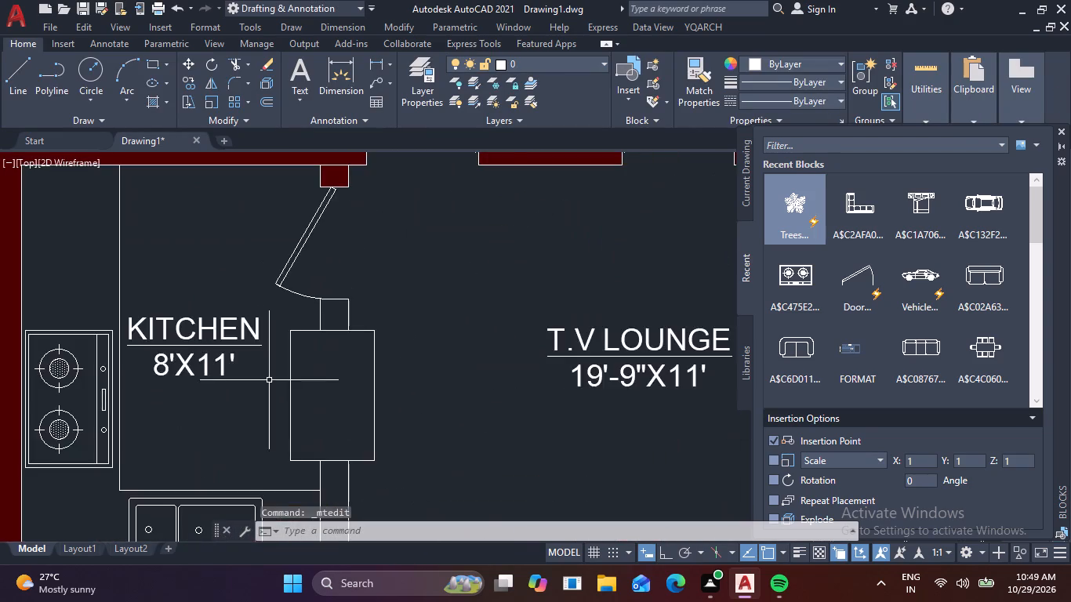
middle_click_drag(254, 382, 487, 390)
scroll(452, 375, "up", 2)
double_click(452, 372)
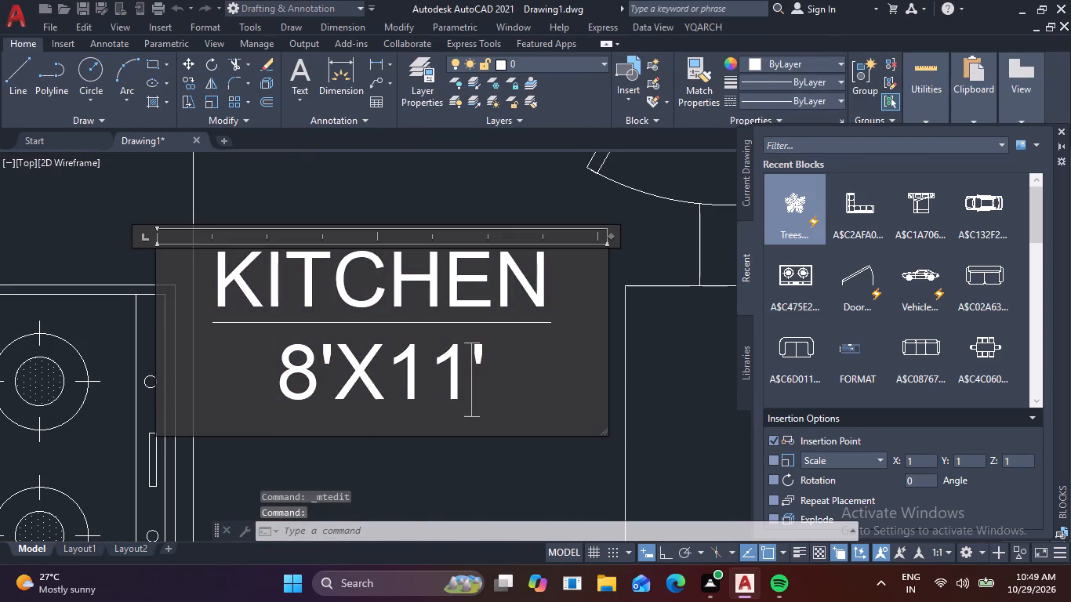
left_click_drag(514, 375, 217, 258)
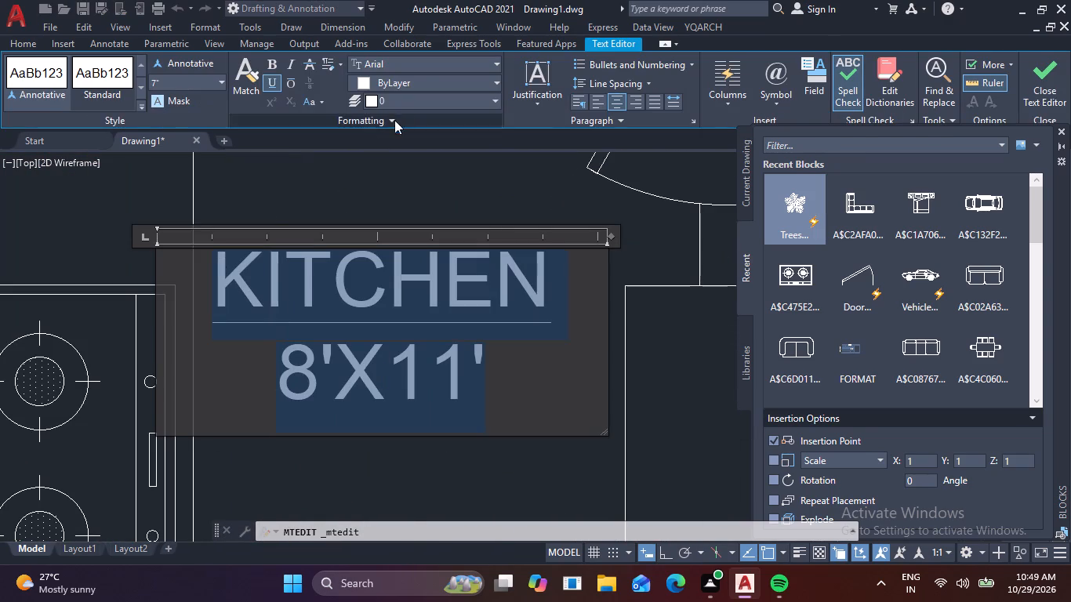
left_click(274, 63)
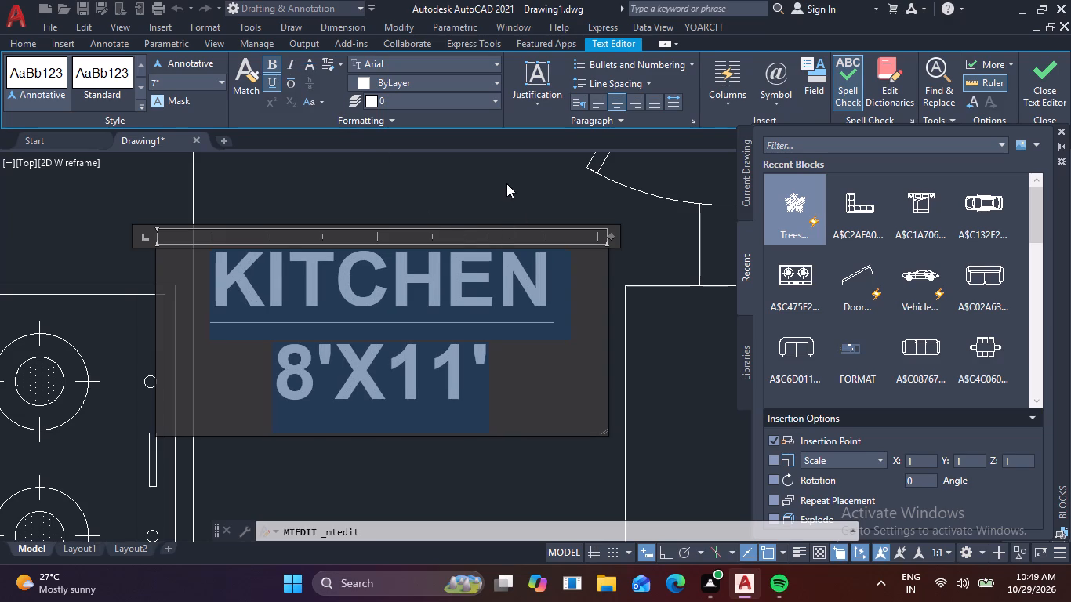
left_click(506, 183)
Make both lines of the T.V LOUNGE 19'-9"X11' label bold and finish the text edit.
scroll(500, 195, "down", 3)
middle_click_drag(378, 335, 133, 369)
scroll(220, 339, "down", 2)
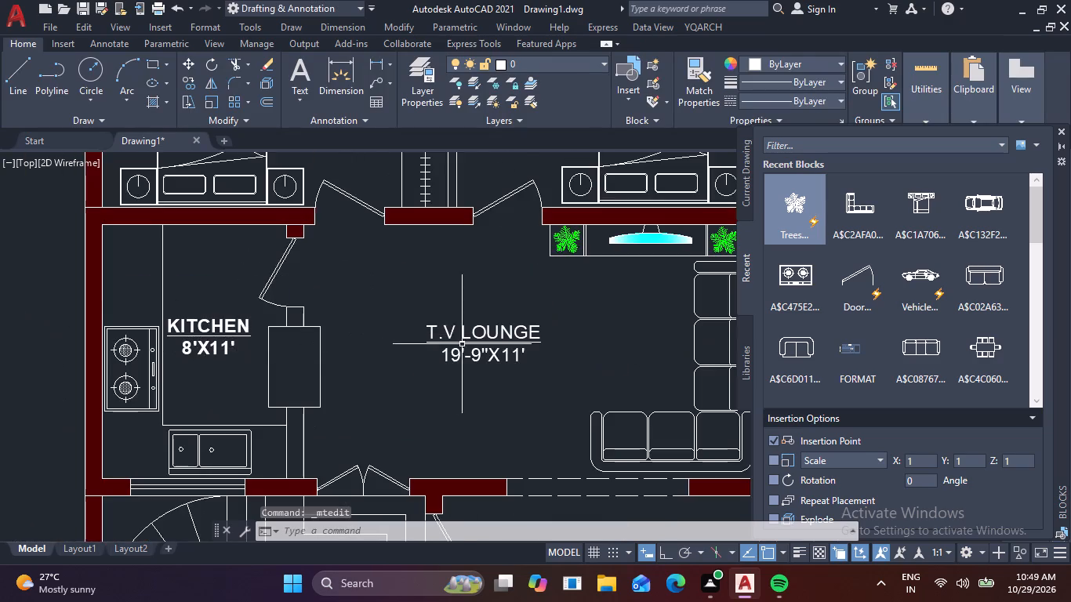
scroll(463, 344, "up", 2)
double_click(555, 316)
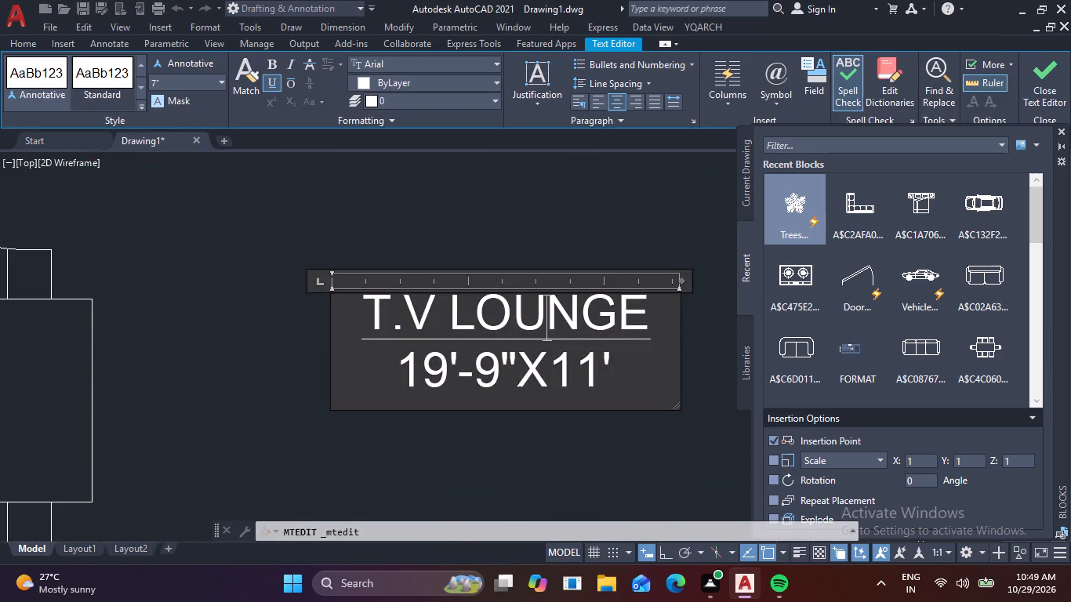
left_click_drag(648, 386, 321, 323)
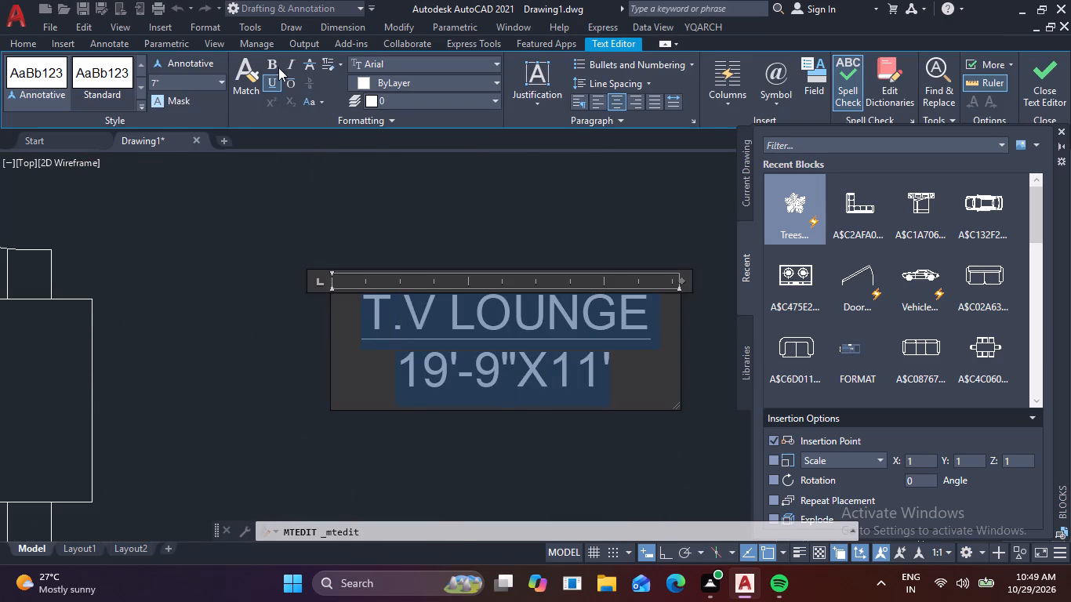
left_click(278, 61)
left_click(270, 196)
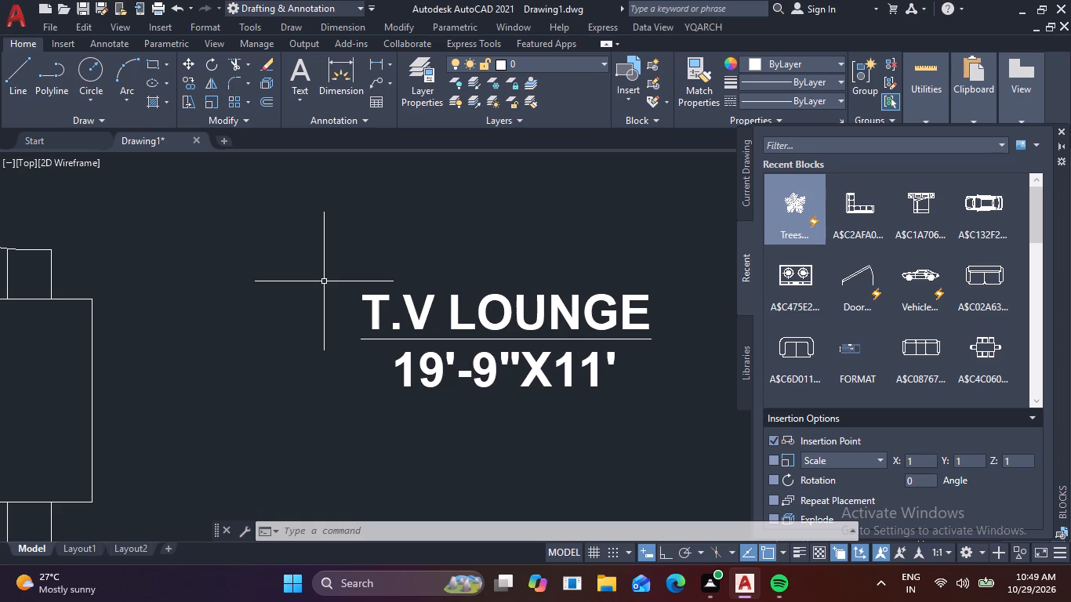
Make both lines of the PORCH 14'X18' label on the car bold and finish the text edit.
scroll(357, 317, "down", 2)
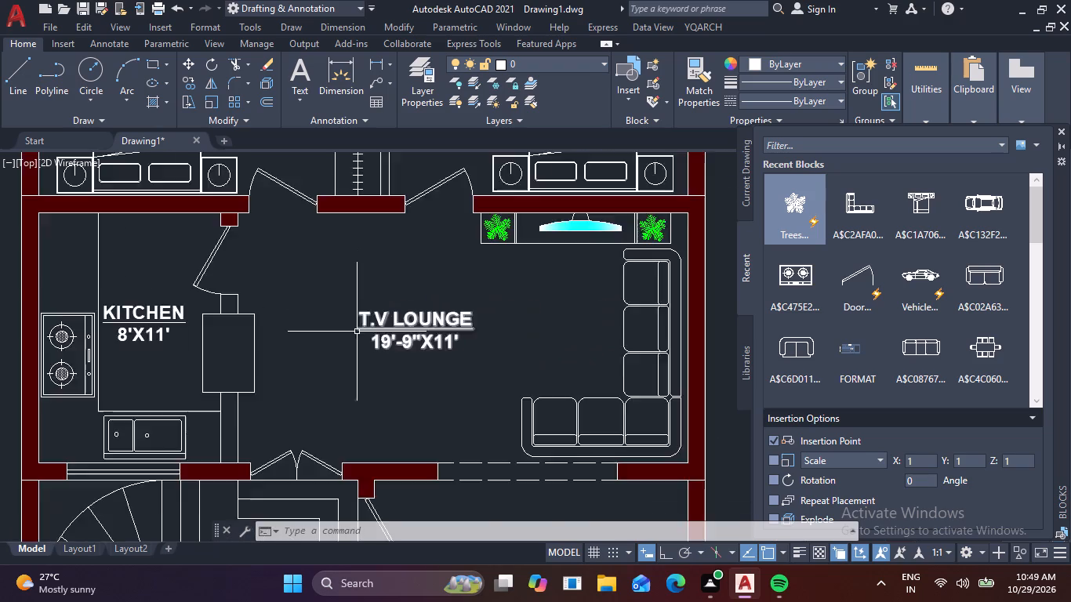
scroll(357, 332, "down", 1)
middle_click_drag(343, 369, 374, 238)
middle_click_drag(354, 414, 343, 340)
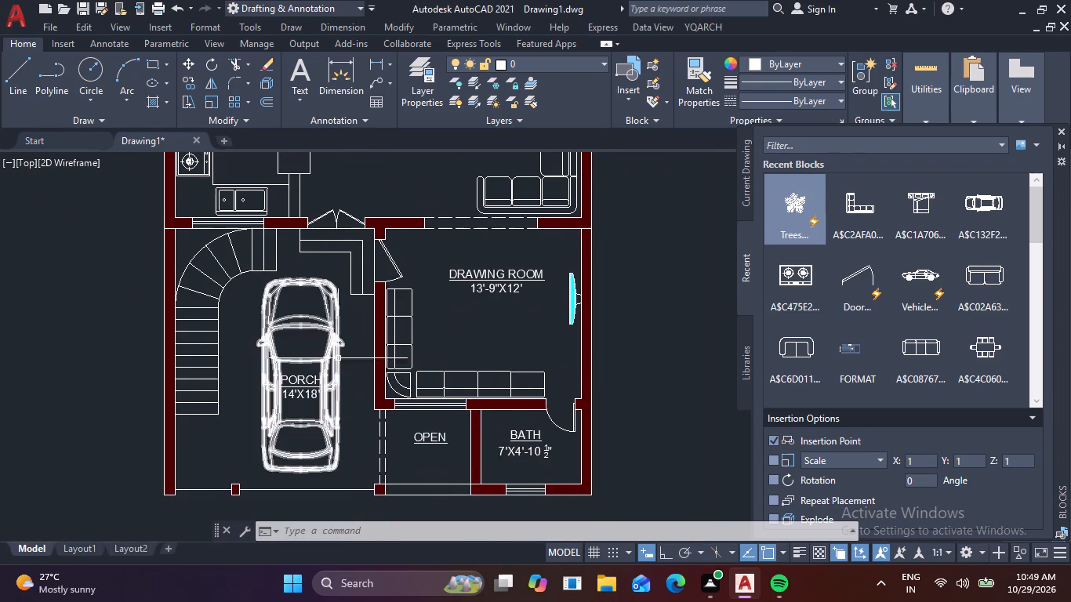
scroll(296, 389, "up", 3)
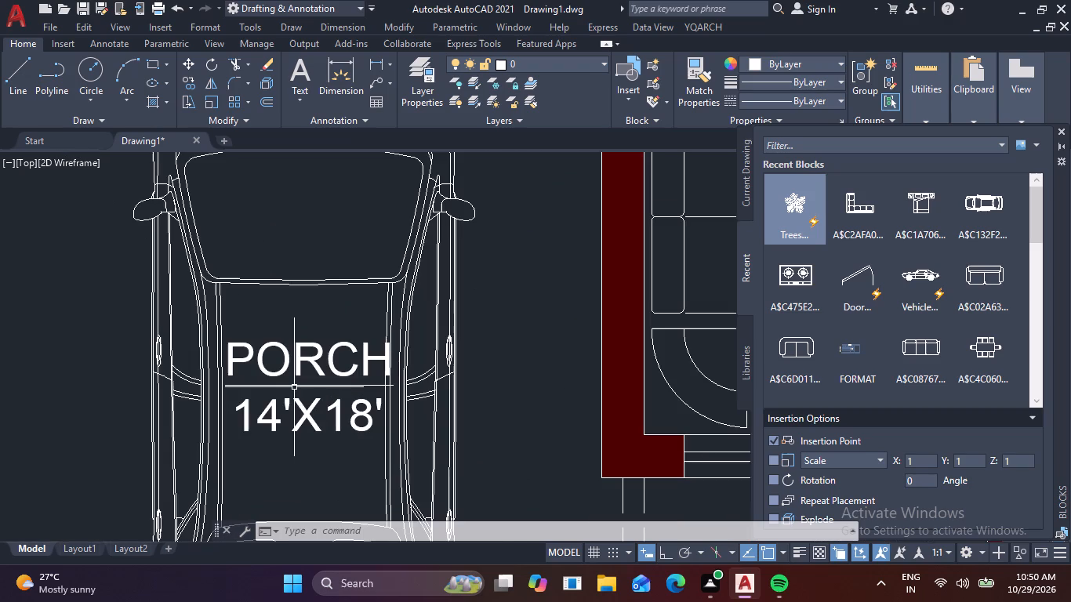
double_click(308, 414)
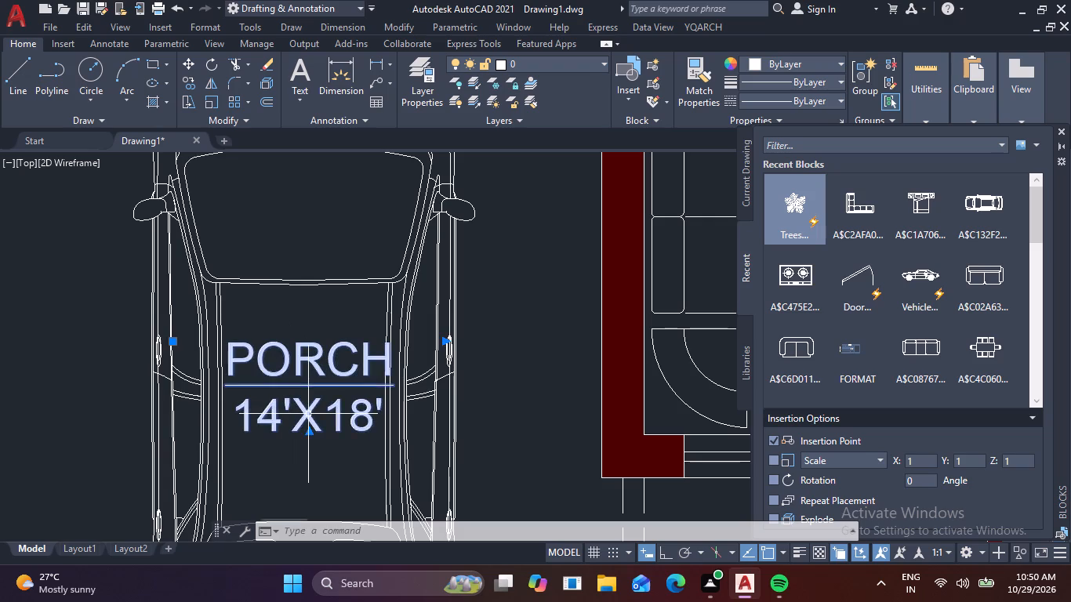
left_click_drag(402, 413, 194, 363)
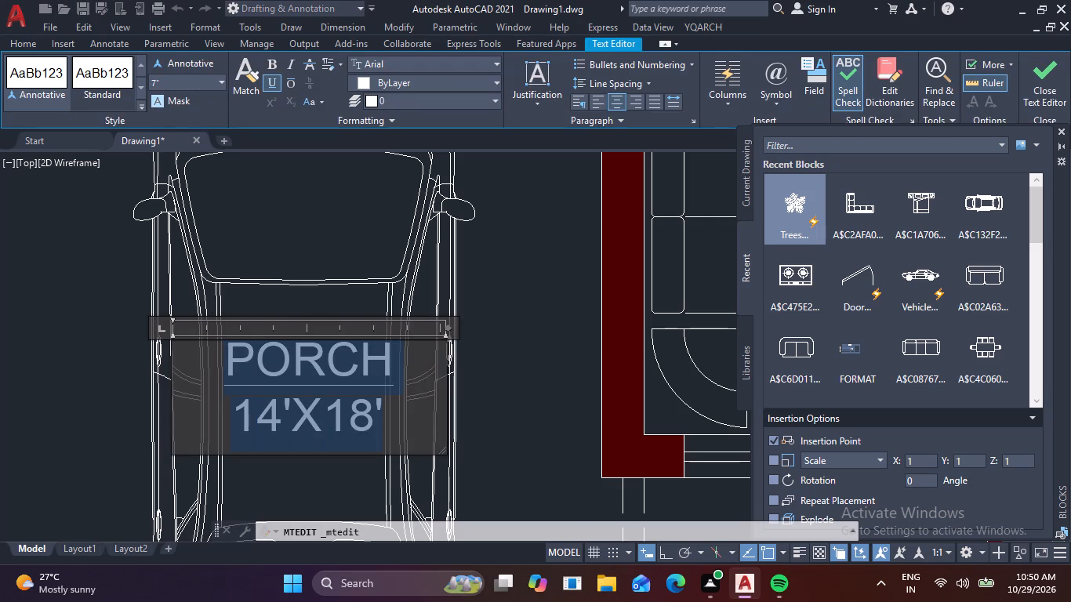
left_click(271, 61)
left_click(318, 166)
Make the OPEN label between the porch and the lower bath bold and finish the text edit.
scroll(307, 212, "down", 2)
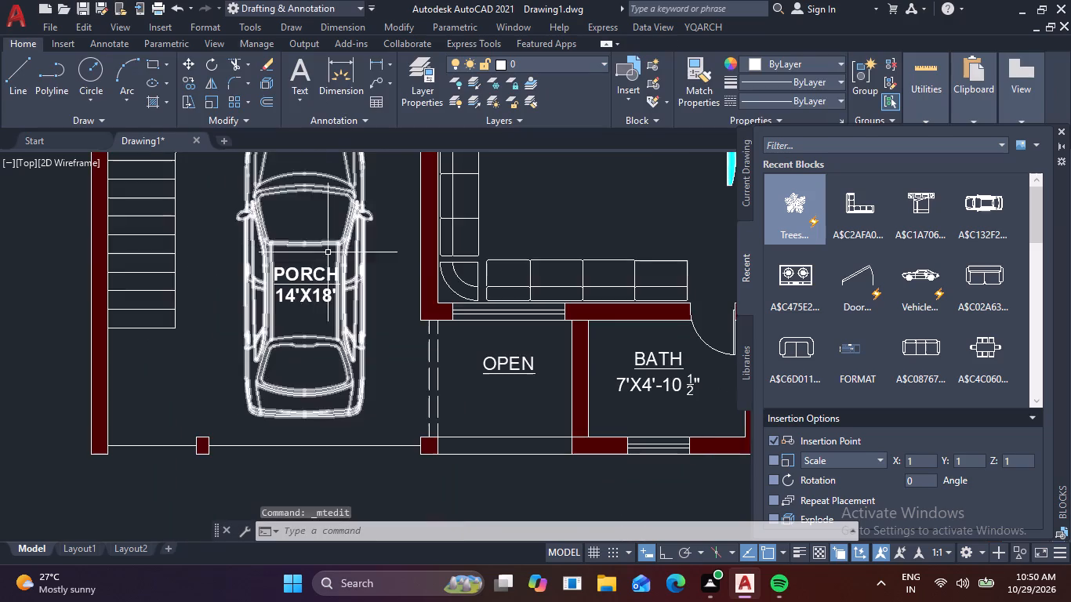
scroll(412, 275, "down", 1)
middle_click_drag(311, 320, 147, 351)
scroll(369, 410, "up", 3)
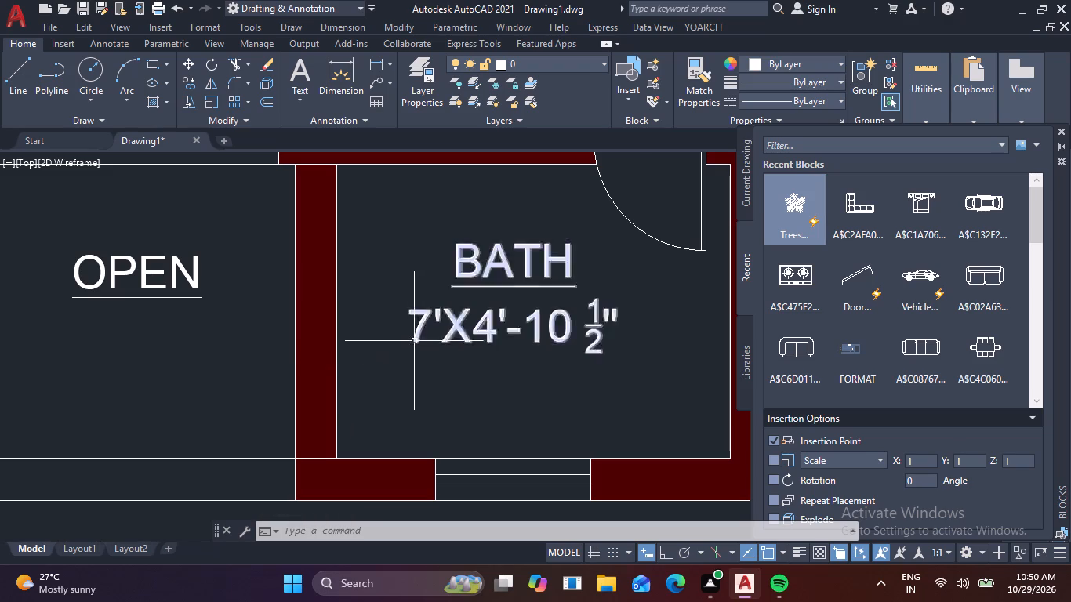
scroll(415, 336, "down", 3)
scroll(344, 330, "up", 2)
double_click(352, 310)
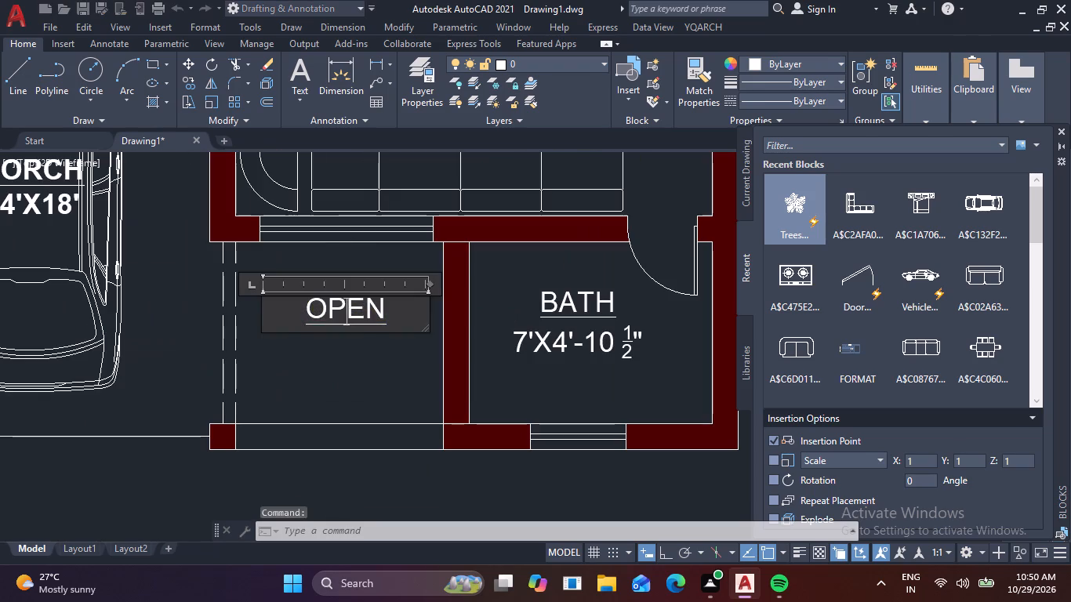
left_click_drag(403, 317, 258, 313)
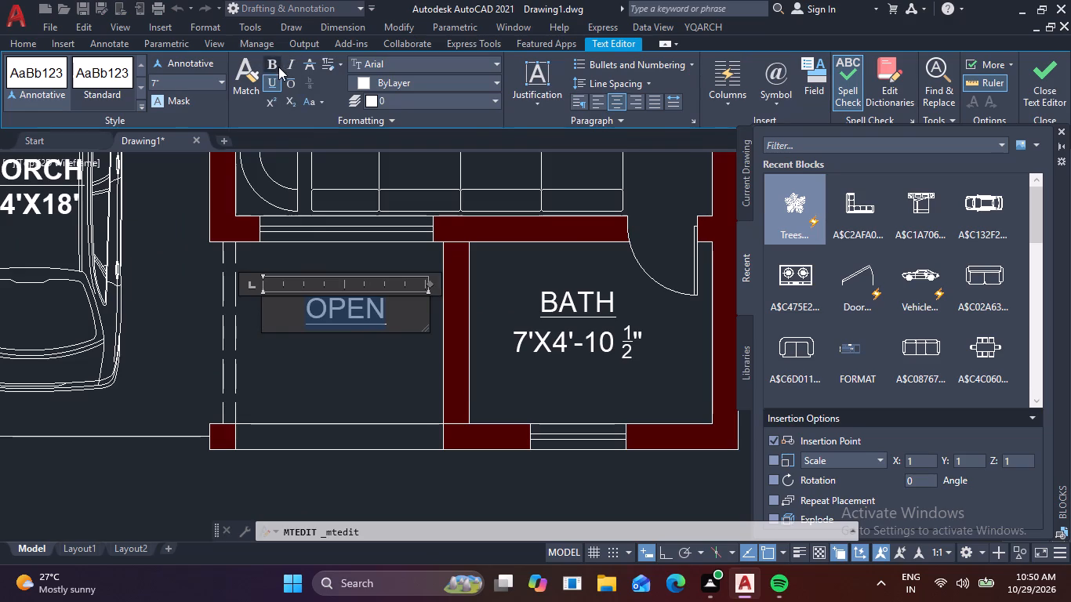
left_click(275, 67)
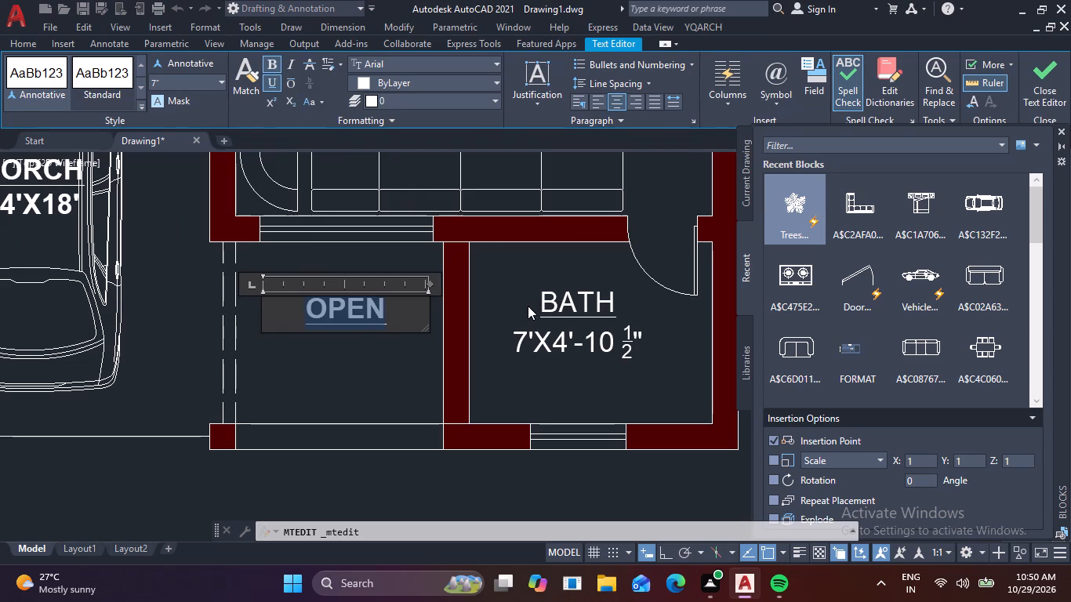
left_click(528, 306)
Make both lines of the lower BATH 7'X4'-10 1/2" label bold, keeping the text on two lines, and finish the text edit.
scroll(532, 311, "down", 1)
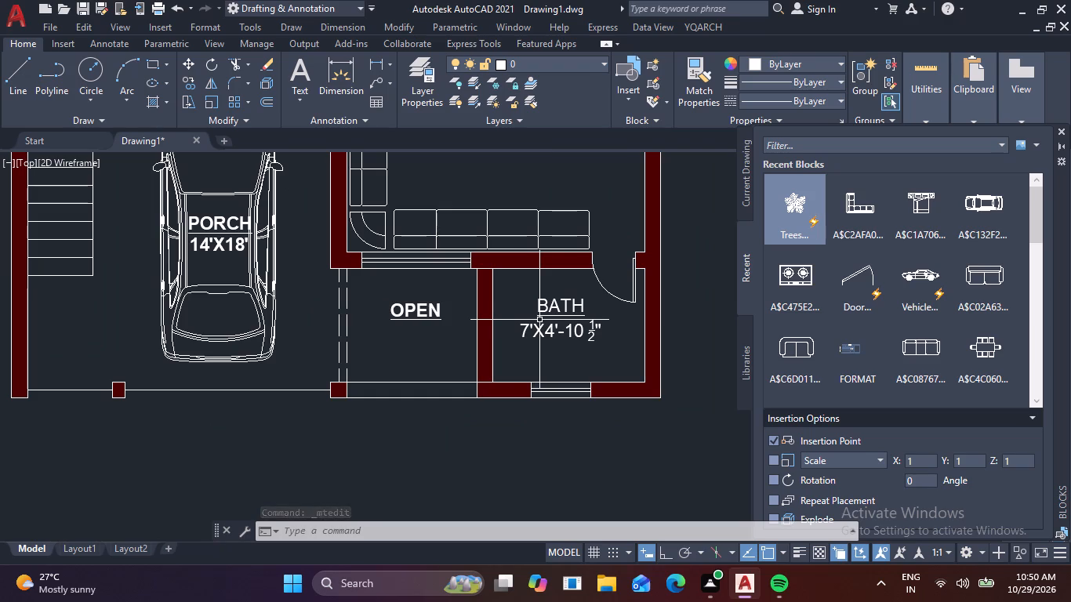
double_click(550, 315)
left_click_drag(611, 332, 563, 335)
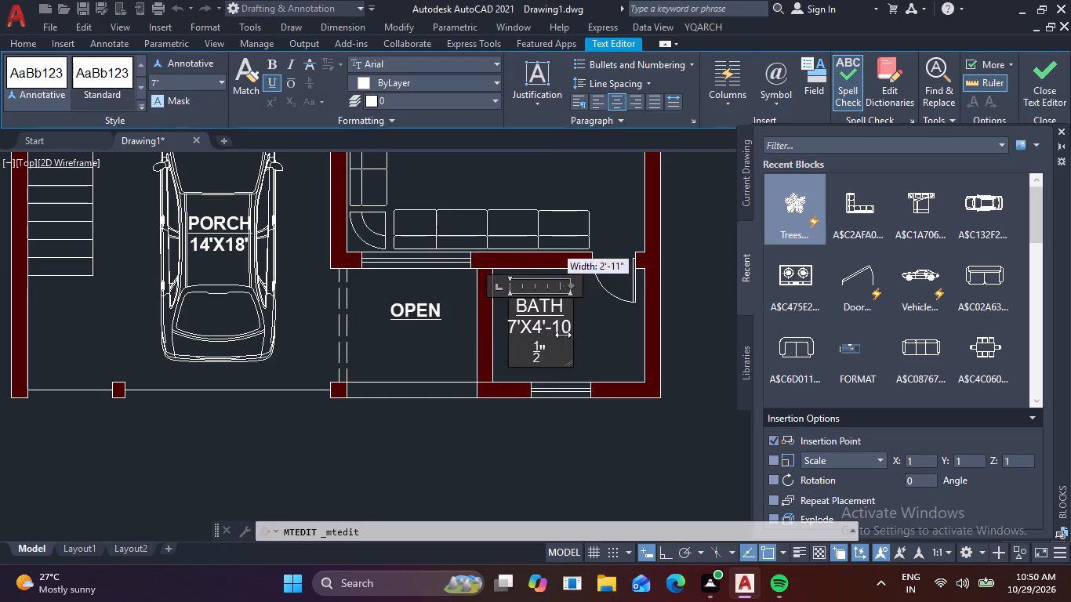
left_click_drag(563, 335, 607, 321)
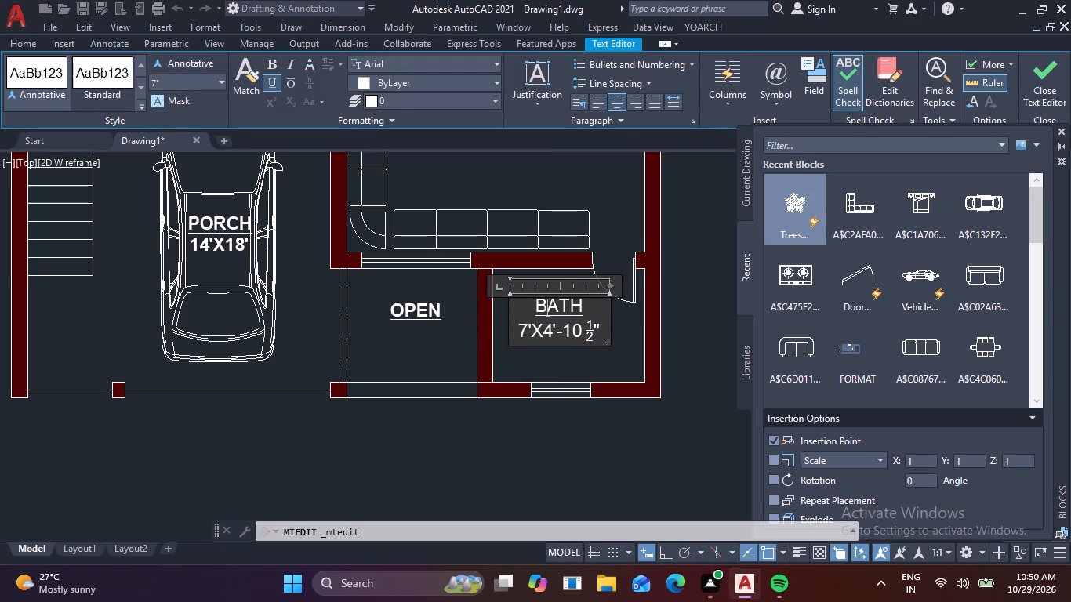
left_click_drag(602, 335, 504, 302)
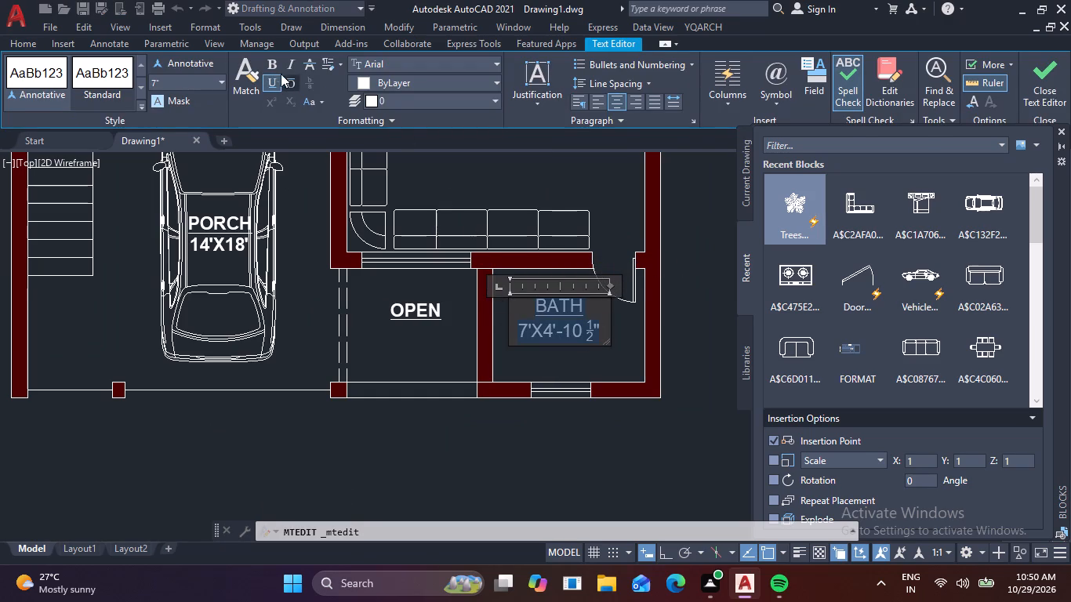
left_click(275, 65)
left_click(376, 331)
Make both lines of the DRAWING ROOM 13'-9"X12' label bold and finish the text edit.
scroll(376, 331, "down", 2)
middle_click_drag(437, 259, 412, 385)
middle_click_drag(445, 388, 441, 428)
scroll(441, 428, "up", 1)
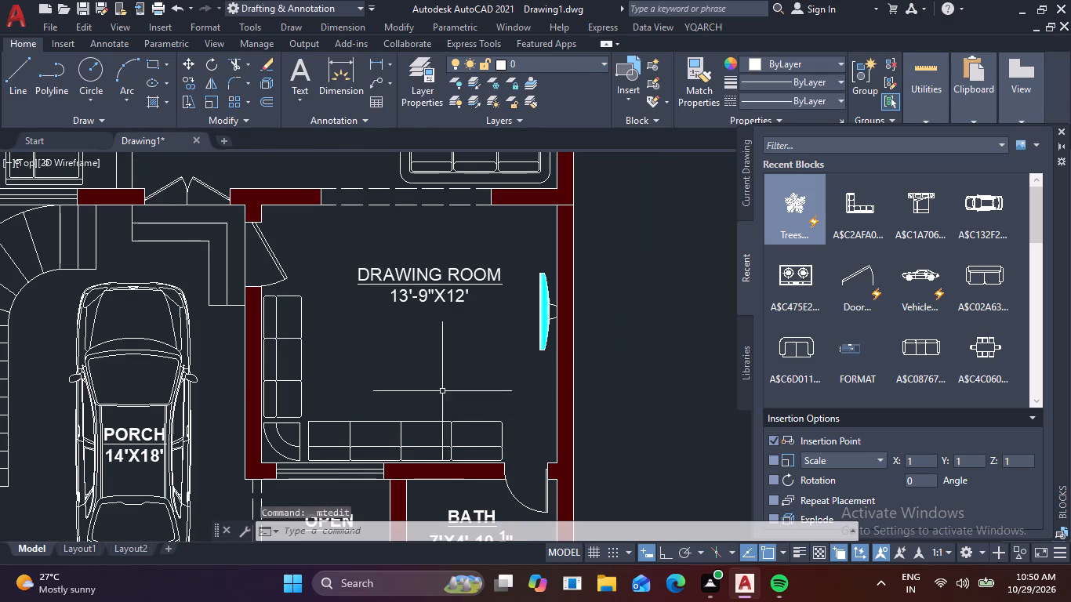
scroll(434, 387, "down", 1)
scroll(440, 330, "up", 1)
double_click(440, 325)
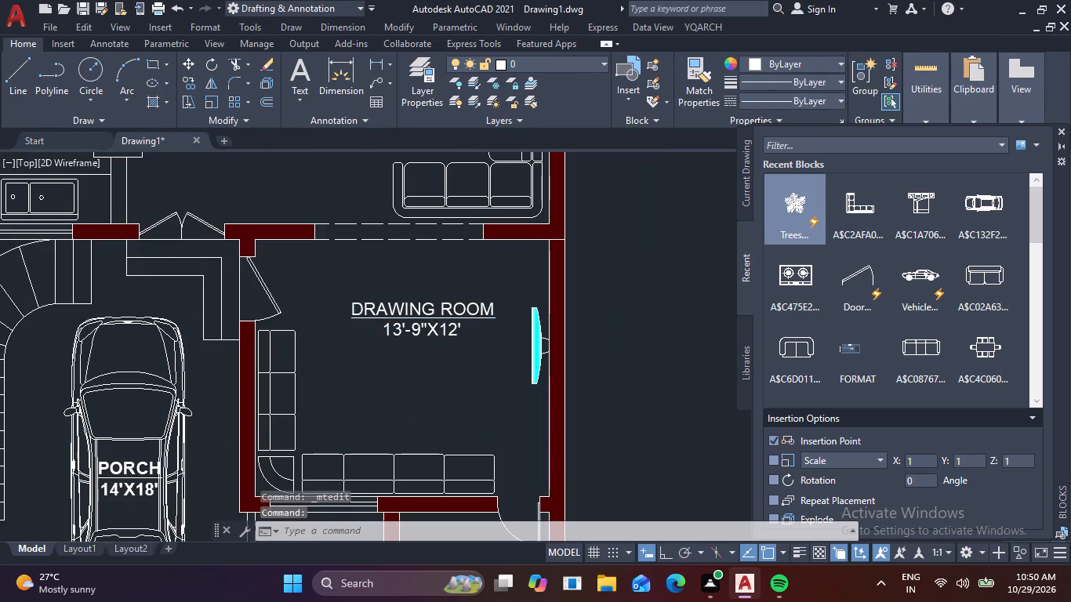
left_click_drag(483, 331, 312, 311)
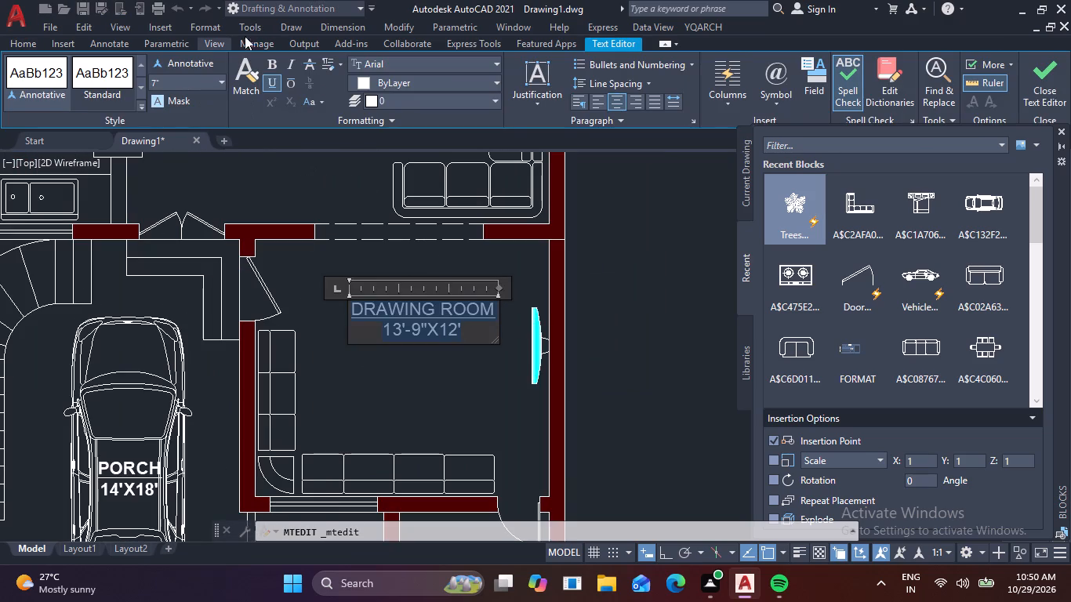
left_click(280, 66)
left_click(307, 263)
scroll(309, 274, "down", 1)
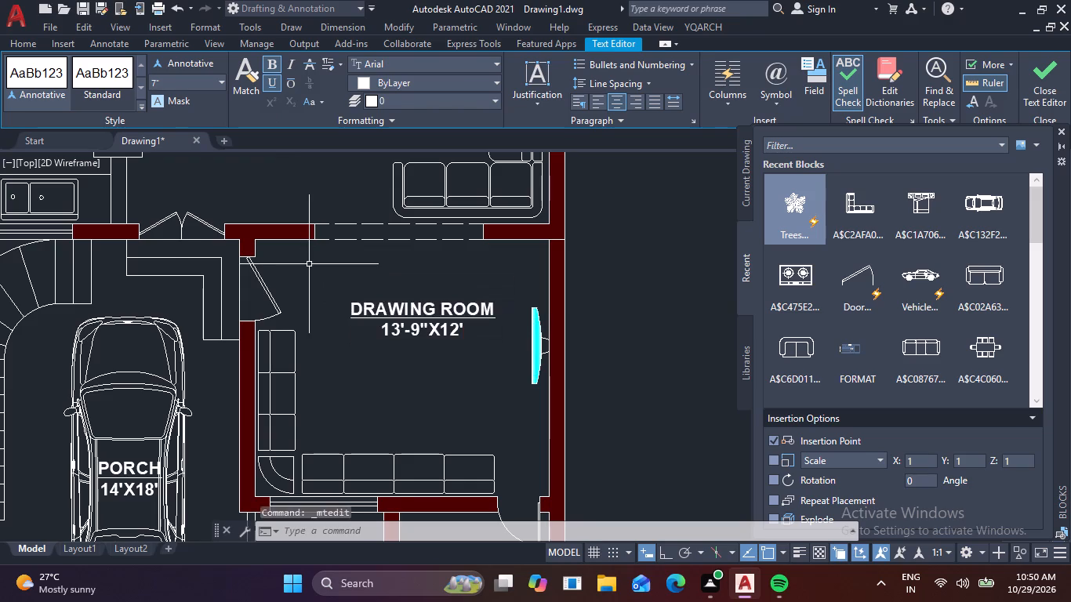
Close the Blocks palette to free up the drawing area around the floor plan.
scroll(310, 278, "down", 1)
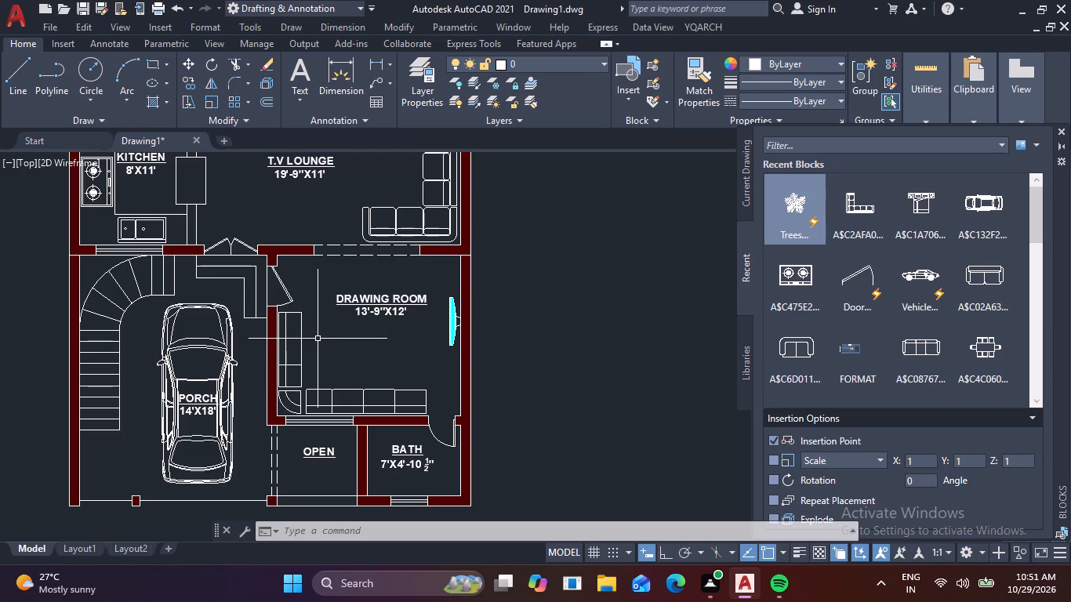
scroll(314, 341, "down", 2)
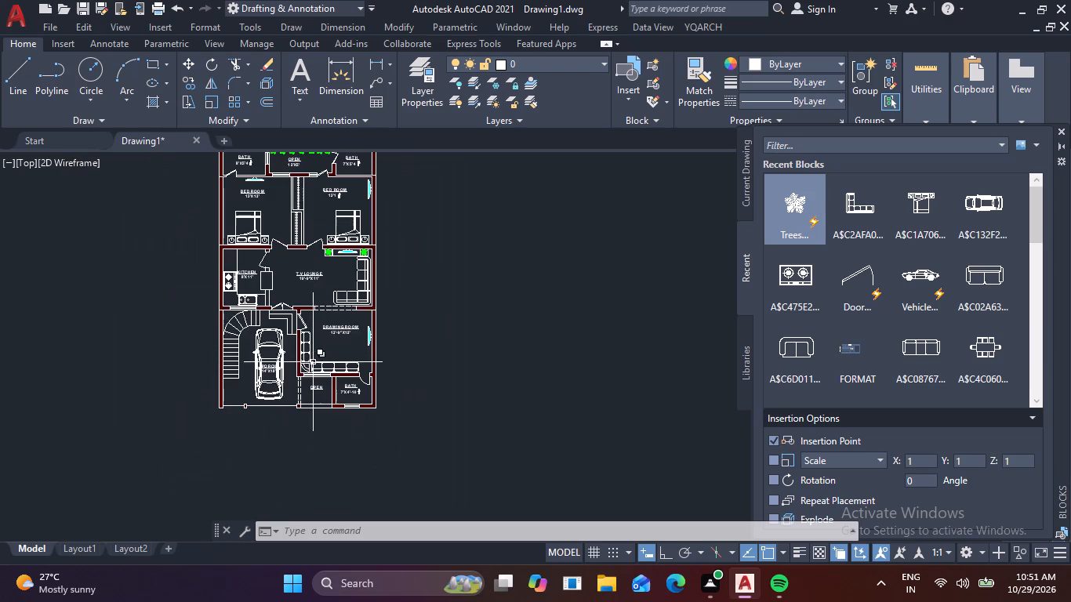
middle_click_drag(389, 331, 415, 422)
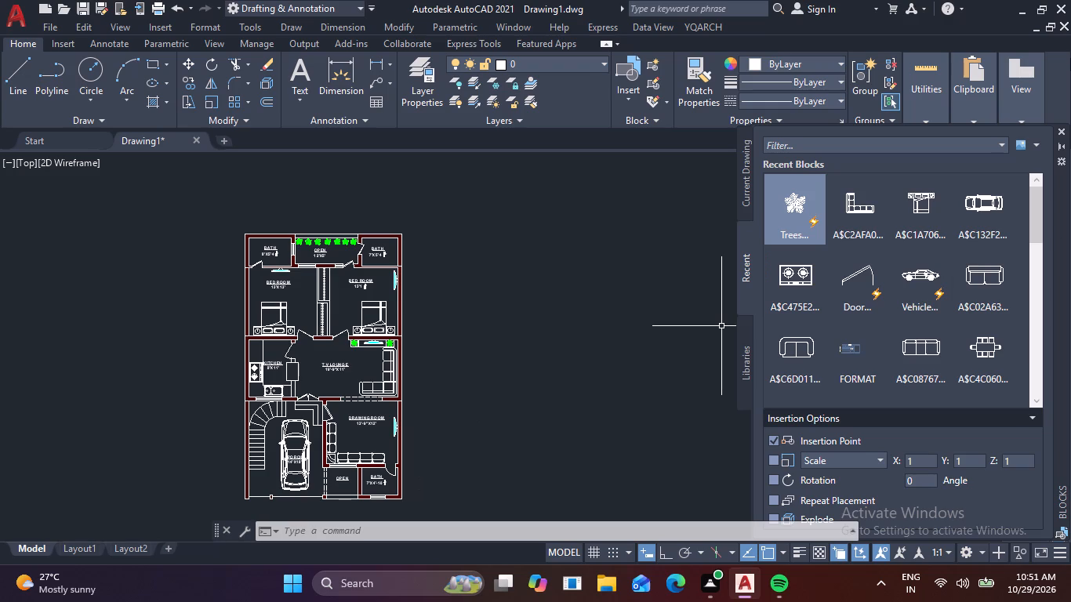
left_click(1062, 130)
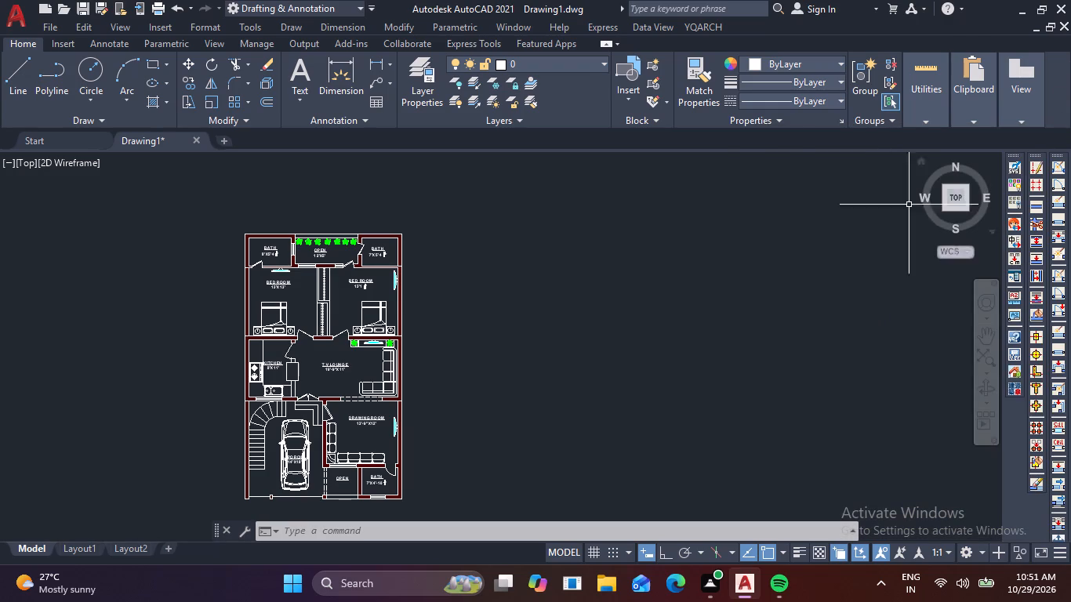
Modify the Standard dimension style's primary units to Architectural format with 0'-0 1/2" precision.
scroll(588, 303, "down", 1)
middle_click_drag(447, 328, 541, 303)
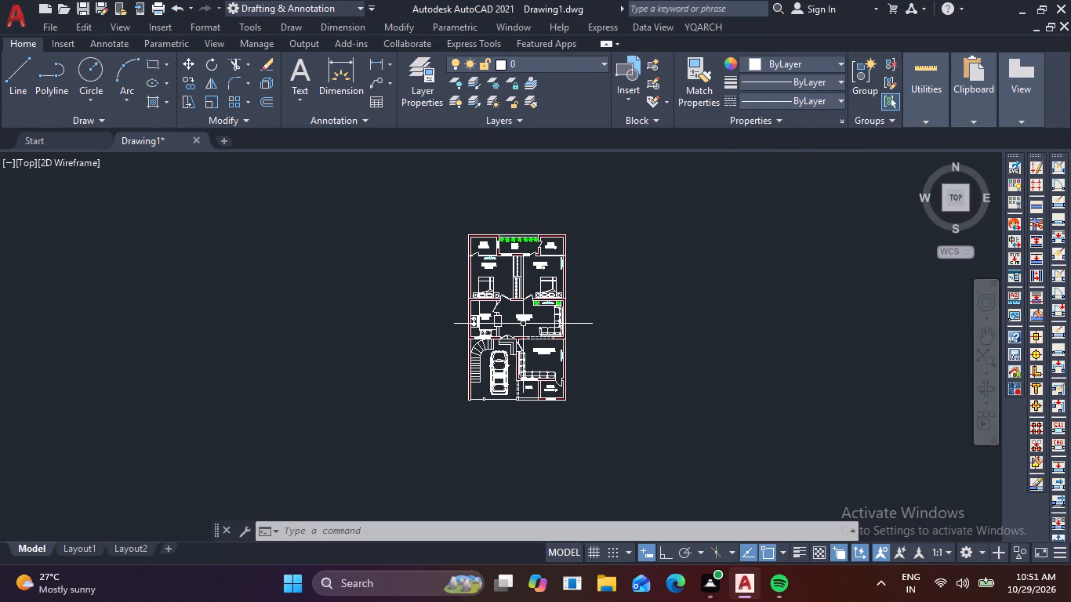
type("D")
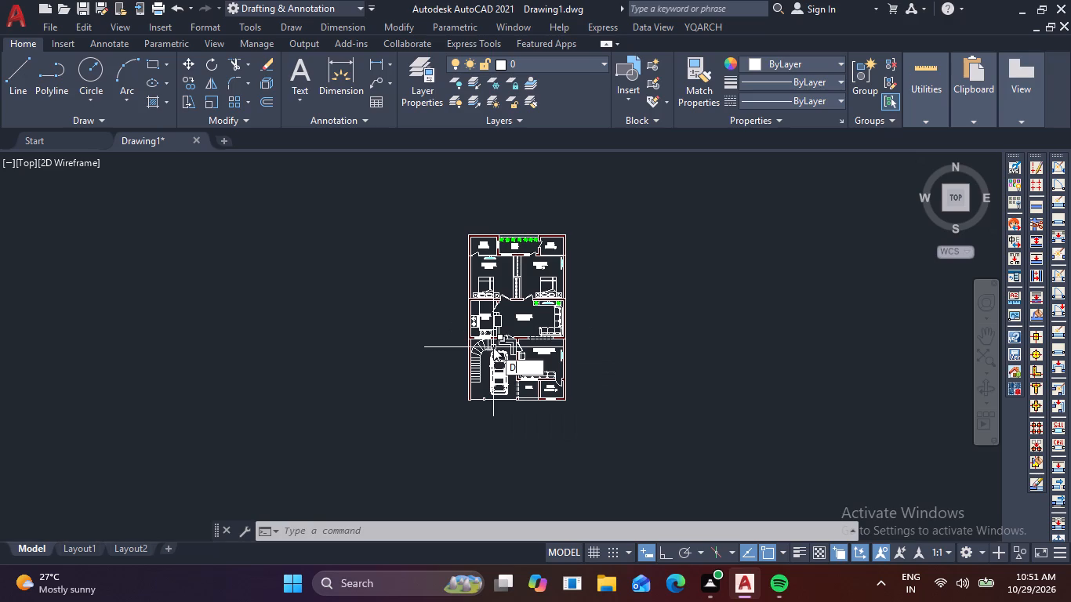
key("space")
left_click(701, 252)
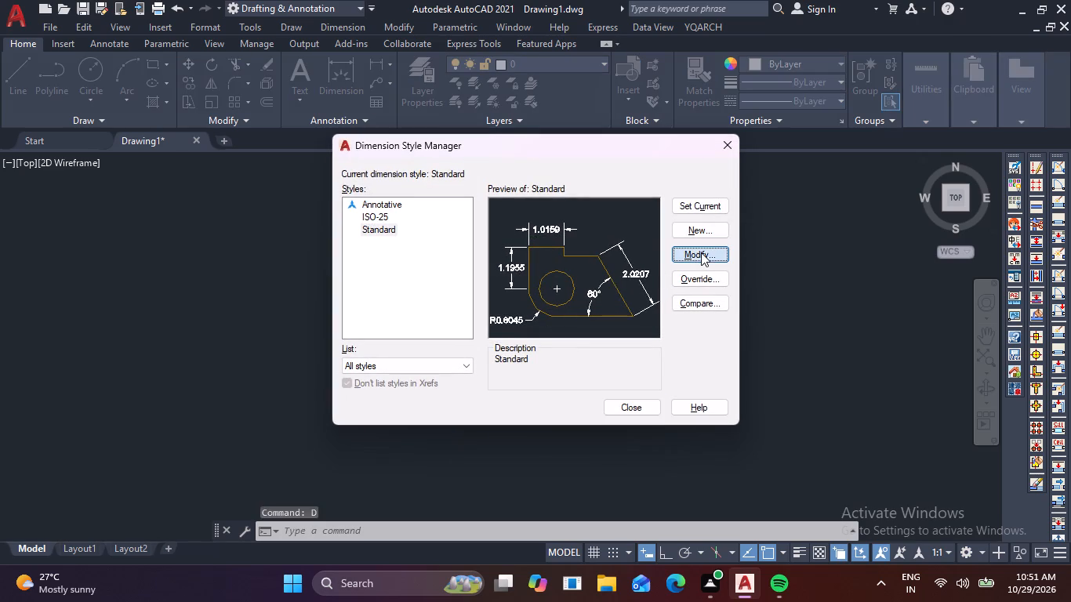
left_click(450, 109)
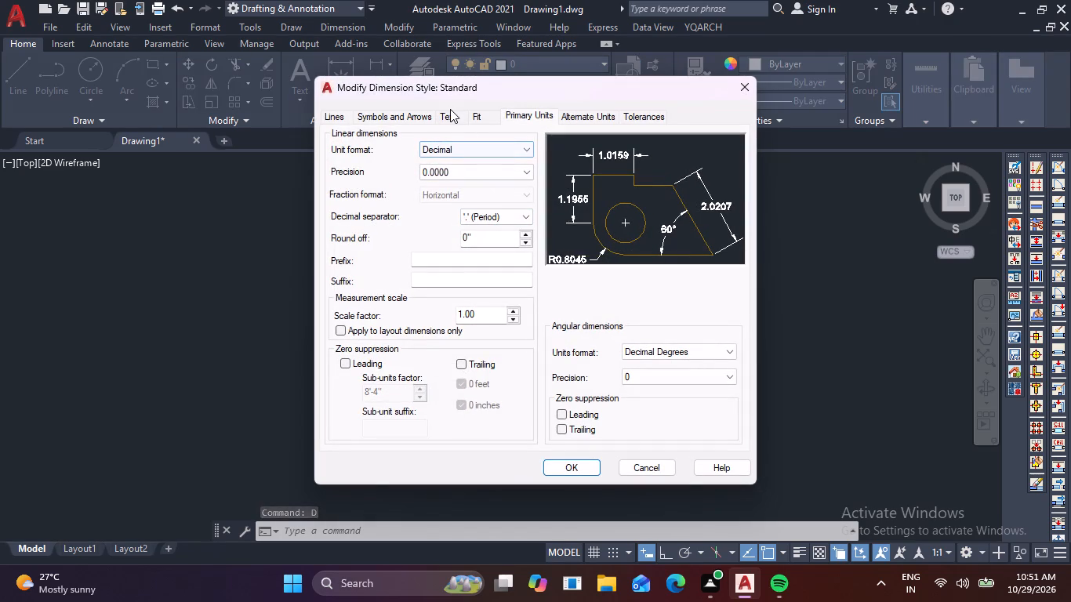
left_click(503, 156)
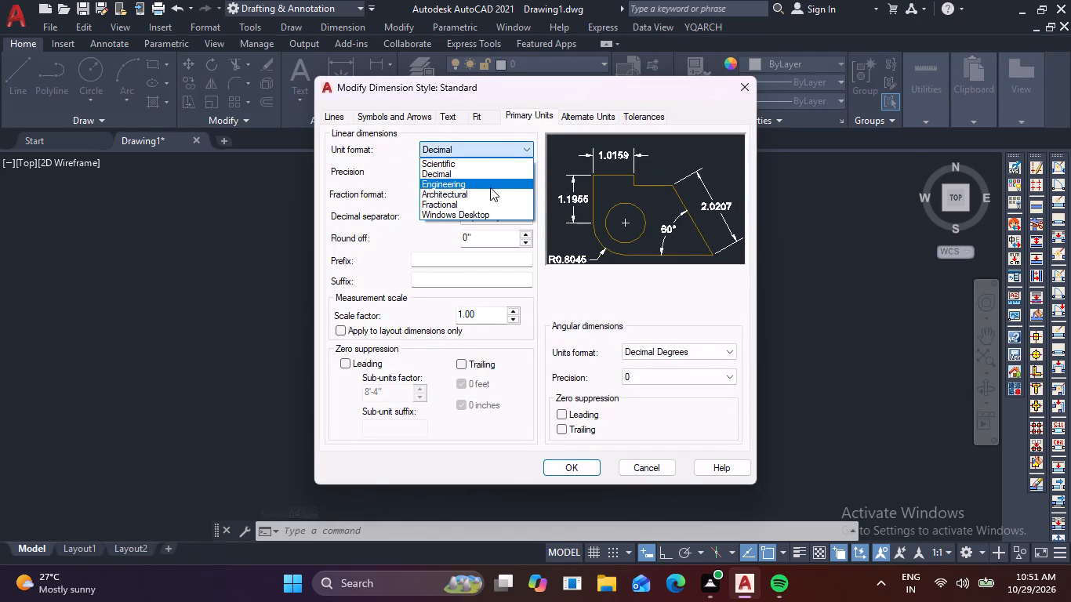
left_click(488, 191)
left_click(511, 172)
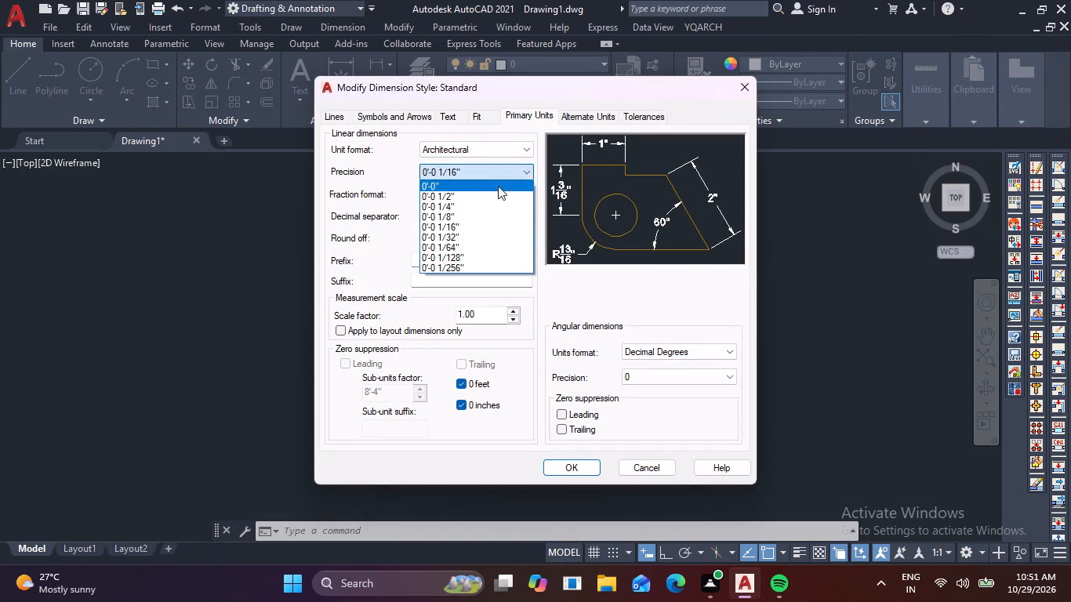
left_click(492, 200)
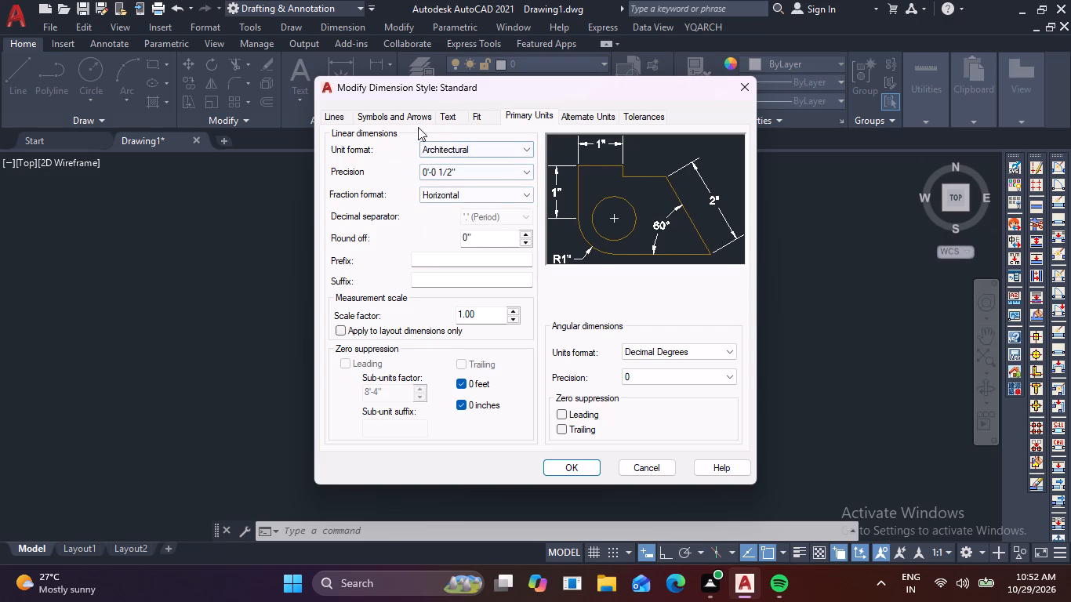
Set the Standard dimension style's text height to 4" and accept the style modifications.
left_click(456, 116)
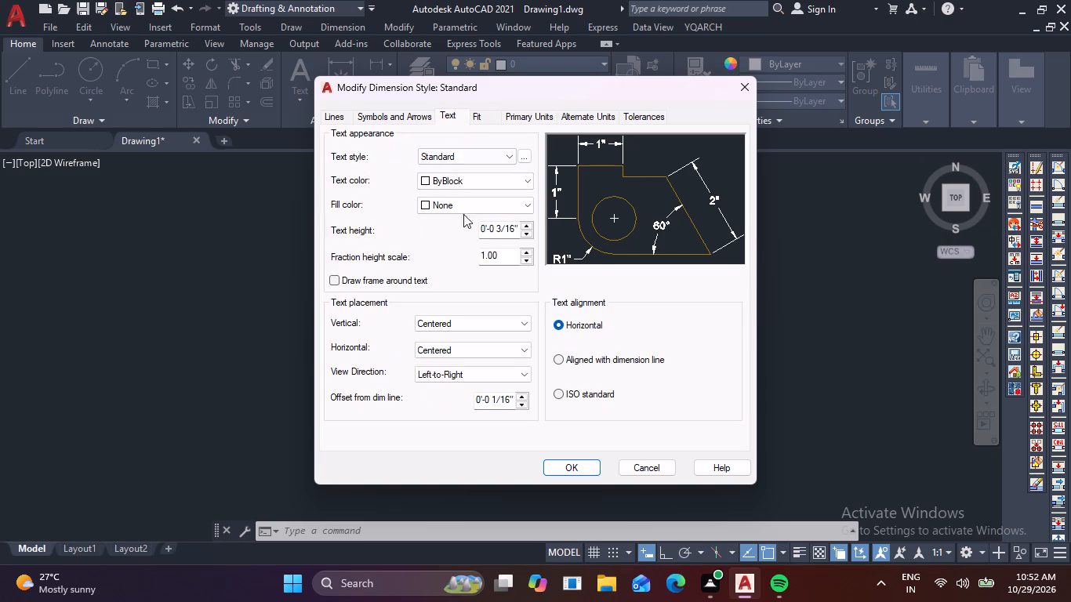
left_click(514, 232)
key("Right")
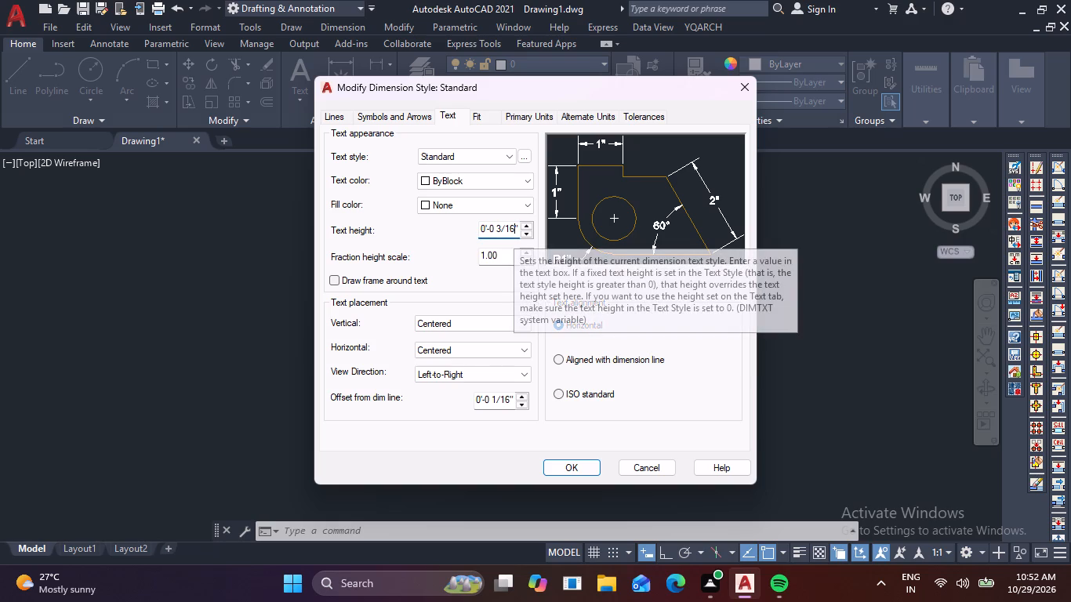
key("Right")
key("BackSpace")
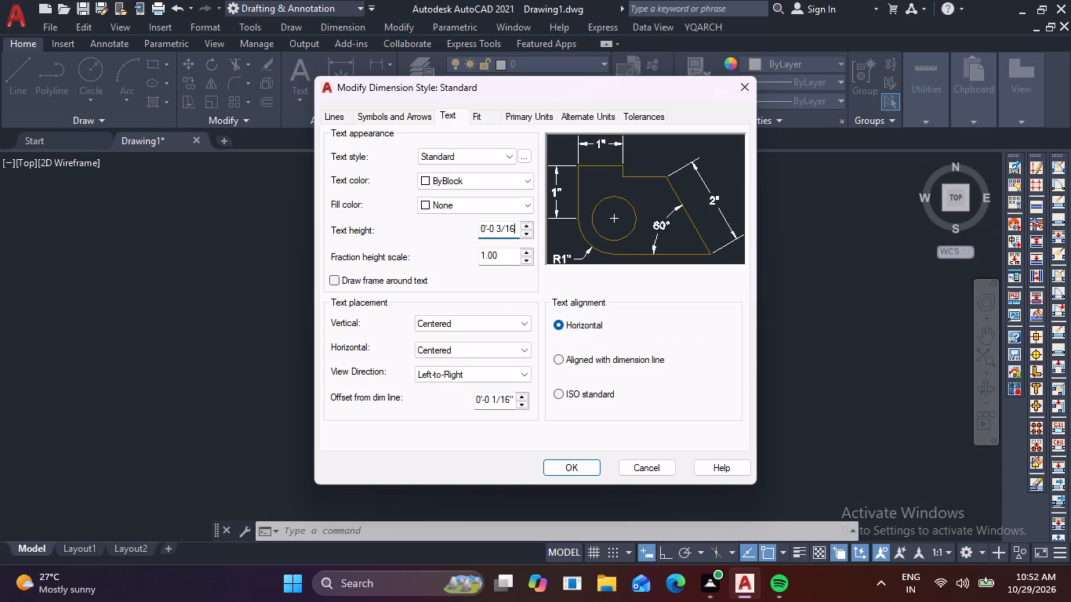
key("BackSpace")
key("BackSpace")
key("BackSpace")
key("BackSpace")
key("BackSpace")
key("BackSpace")
key("BackSpace")
key("BackSpace")
key("BackSpace")
key("BackSpace")
key("BackSpace")
key("BackSpace")
key("BackSpace")
key("BackSpace")
key("4")
key("Return")
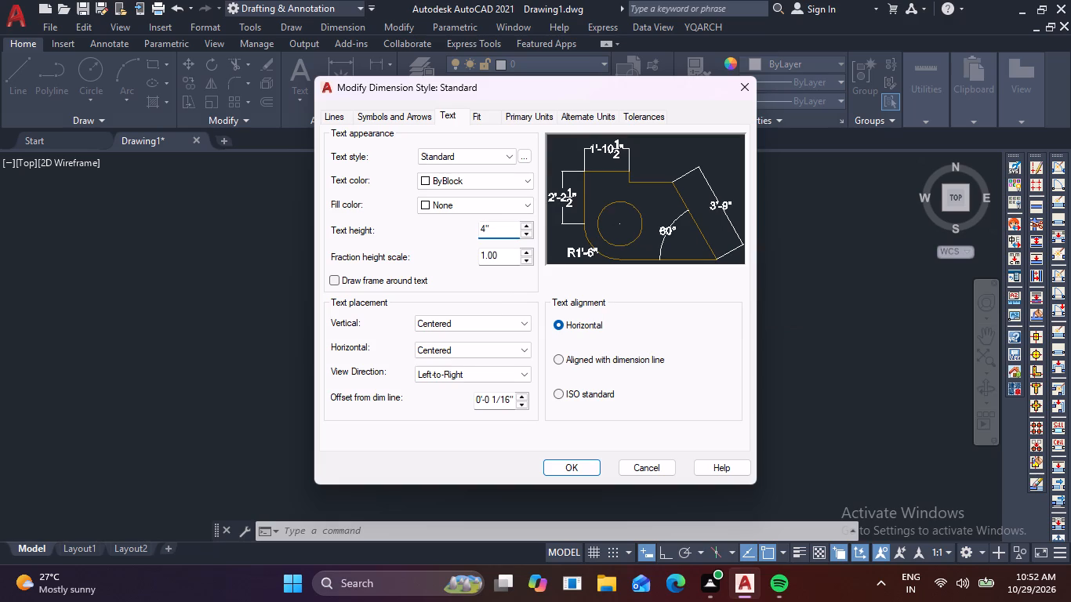
left_click(587, 466)
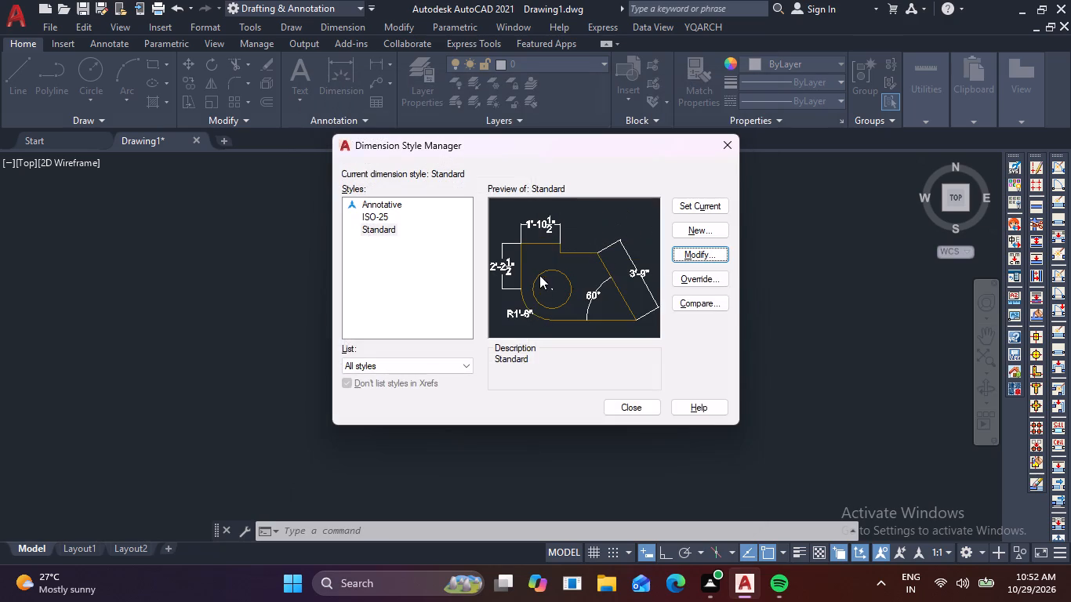
Set Standard as the current dimension style and close the Dimension Style Manager.
left_click(717, 203)
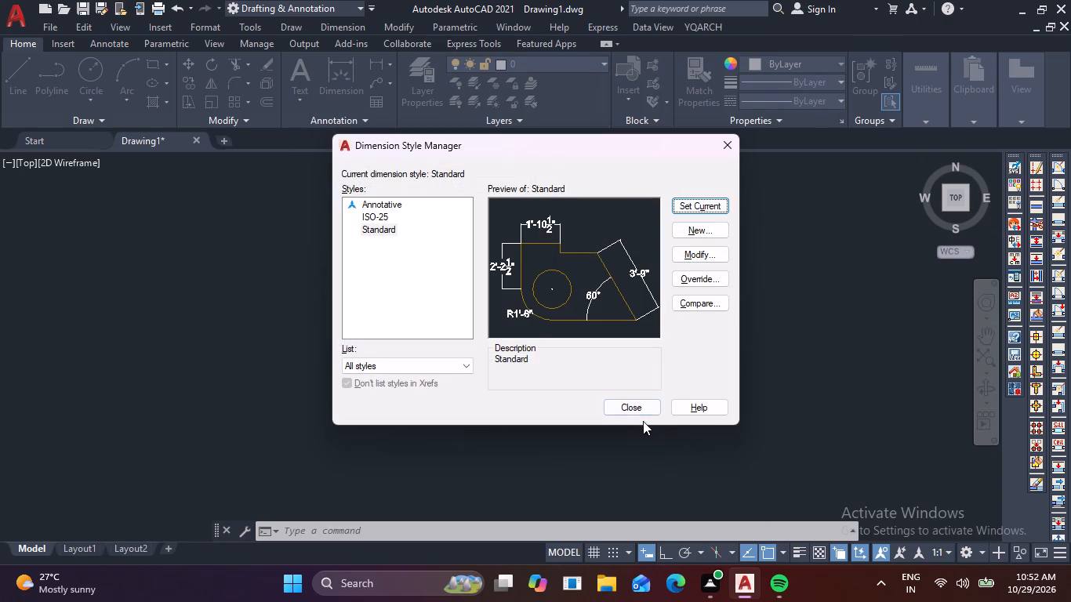
left_click(640, 410)
middle_click_drag(504, 339, 506, 376)
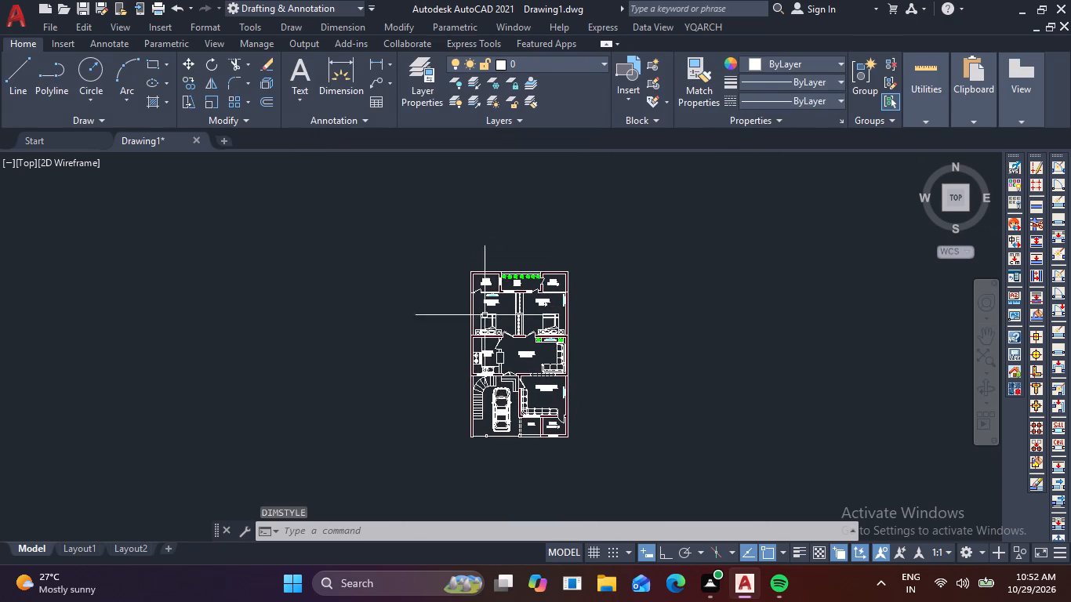
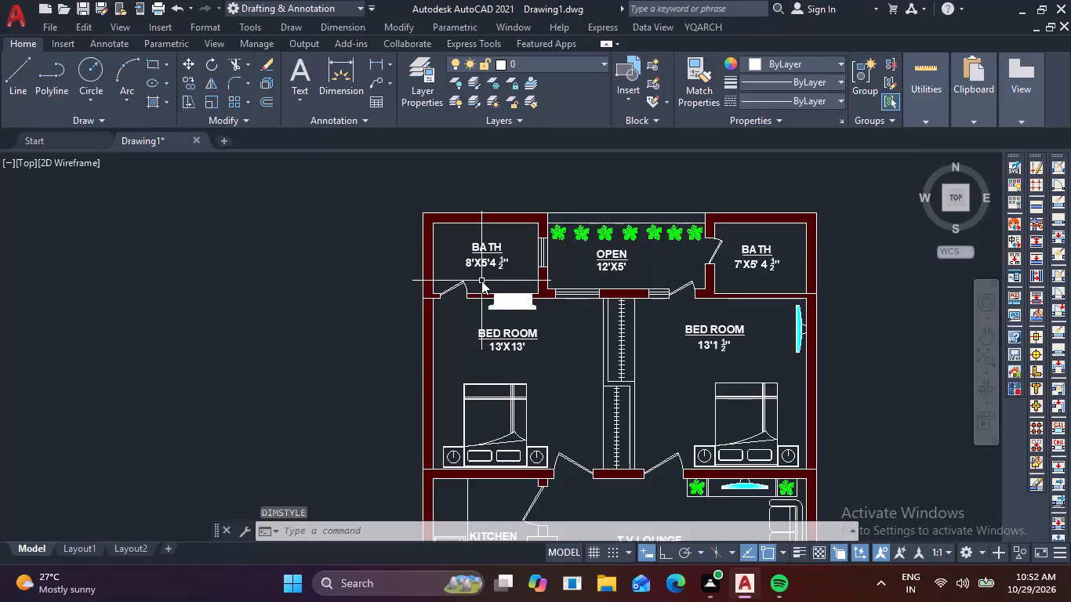
Add a linear dimension across the plan's full outer width, placed just above the rear wall.
type("LI")
key("space")
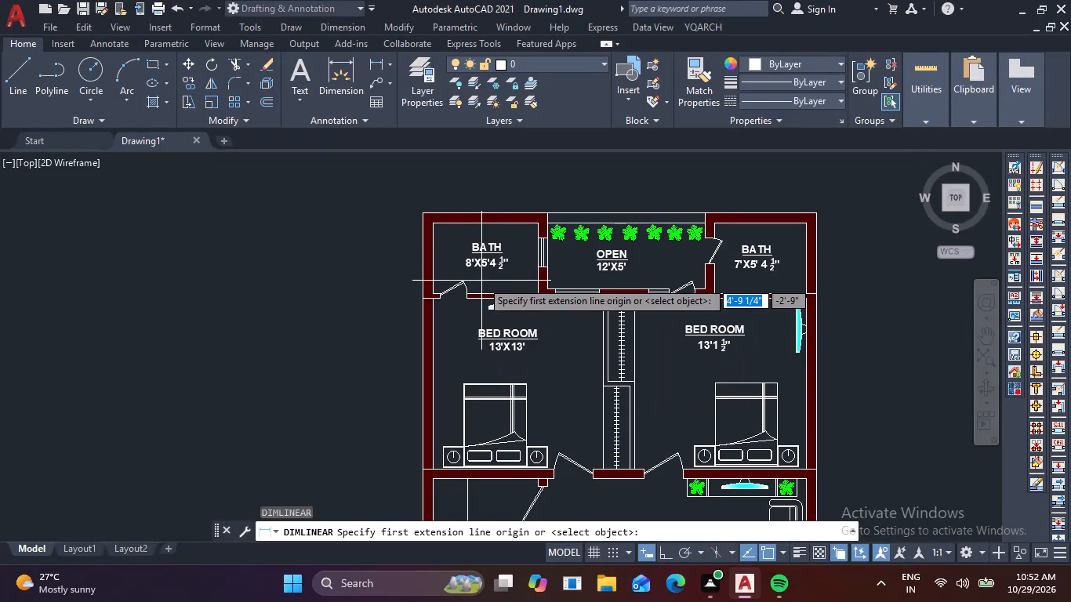
left_click(423, 215)
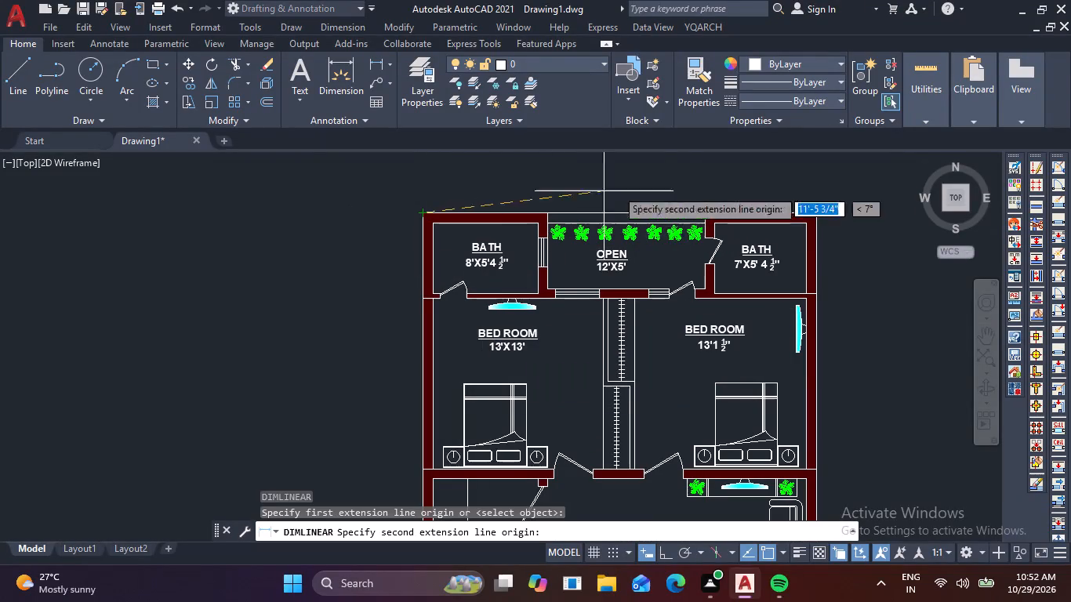
left_click(815, 217)
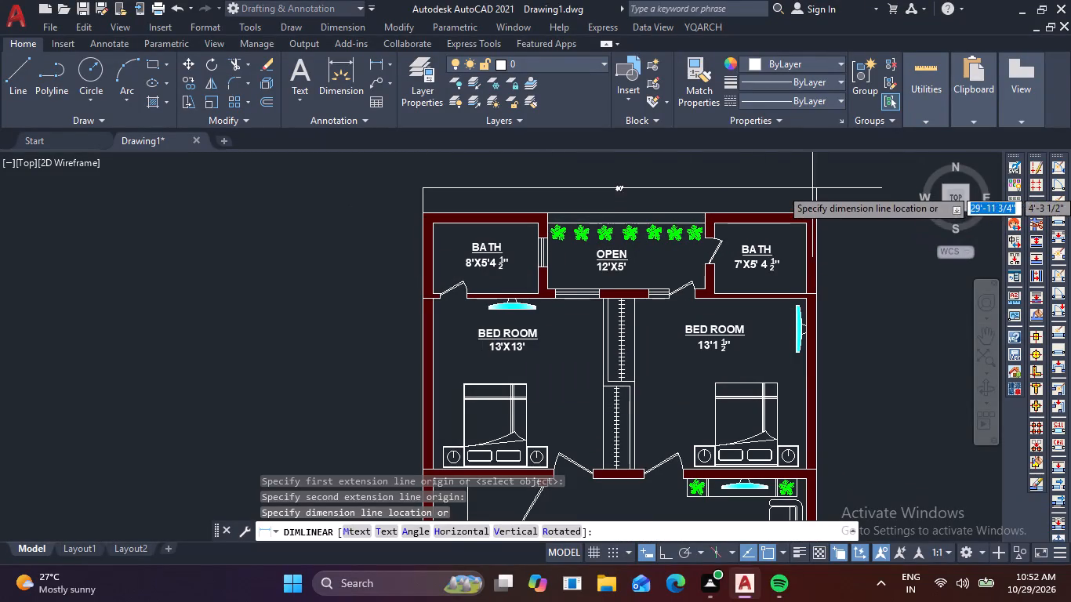
left_click(811, 188)
scroll(621, 171, "up", 3)
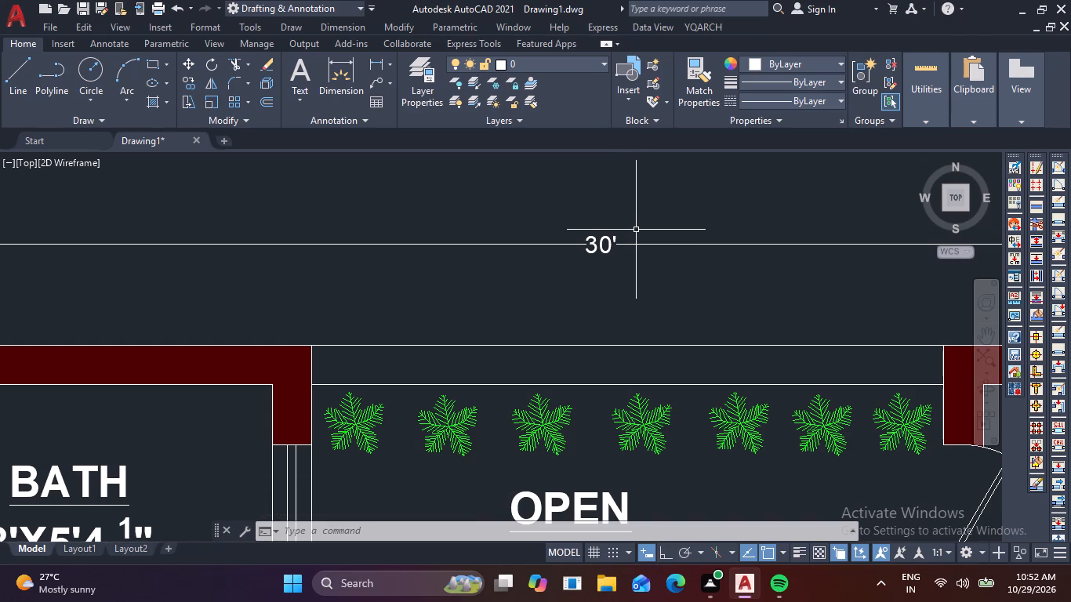
scroll(603, 314, "down", 2)
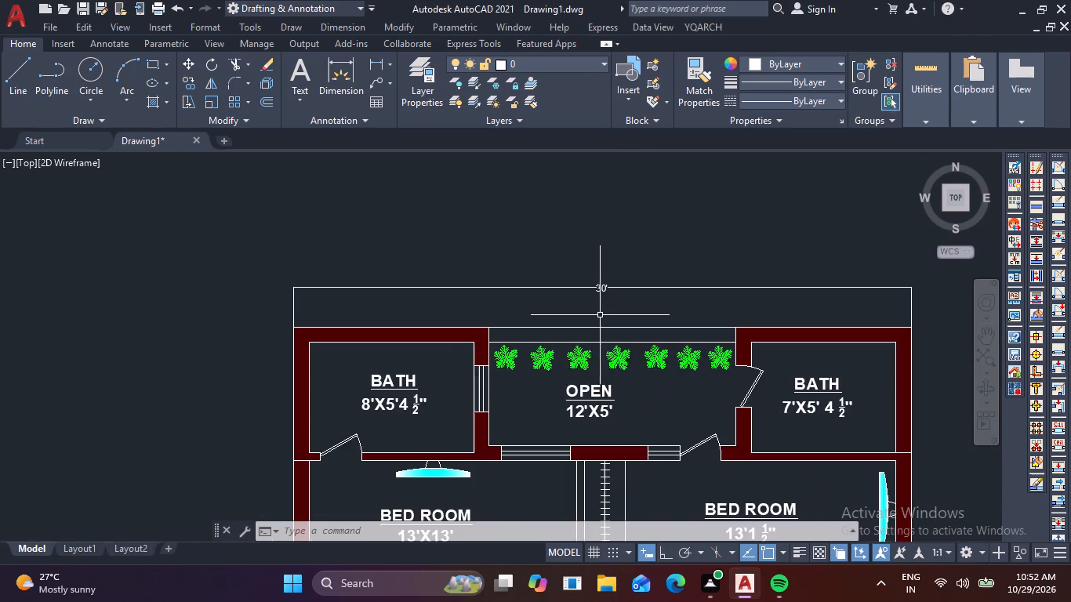
Copy the BED ROOM 13'X13' label to the empty space below the porch's front line.
middle_click_drag(545, 385, 571, 242)
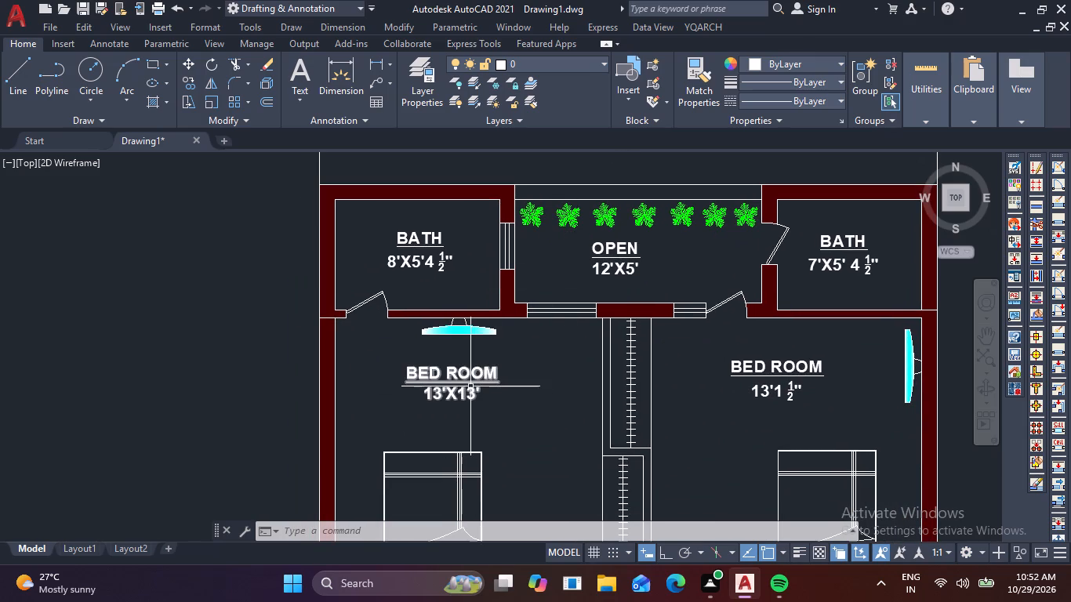
left_click(470, 386)
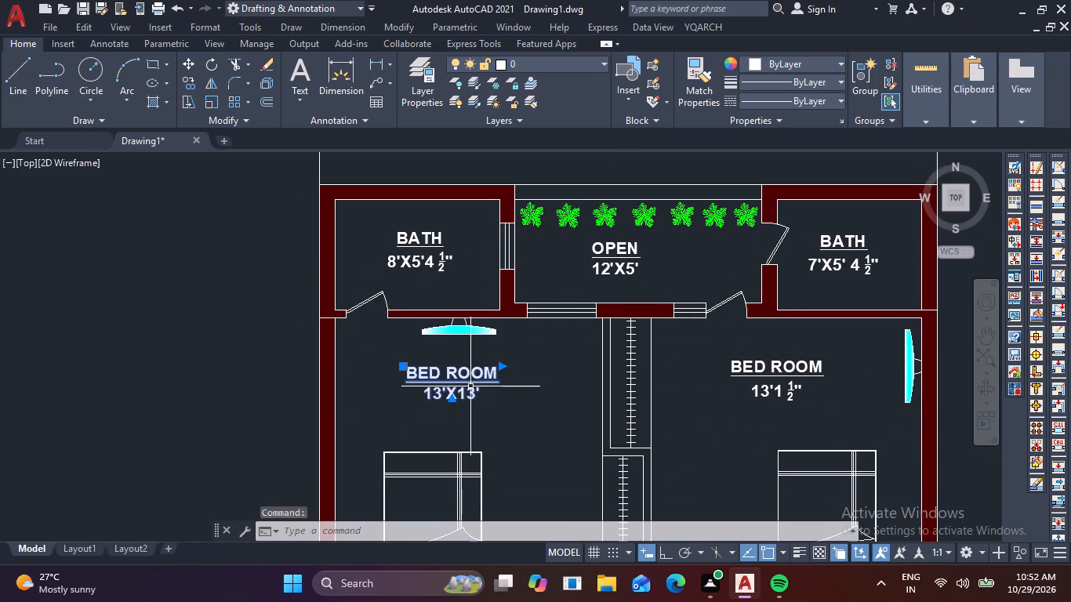
type("CO")
key("space")
left_click(470, 386)
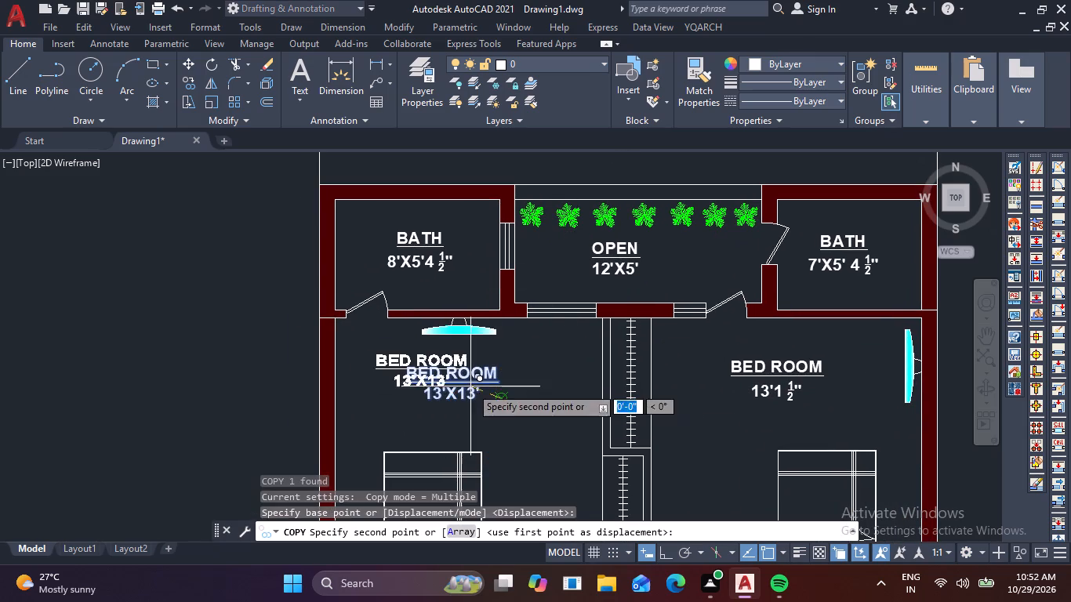
scroll(492, 412, "down", 2)
middle_click_drag(516, 452, 639, 189)
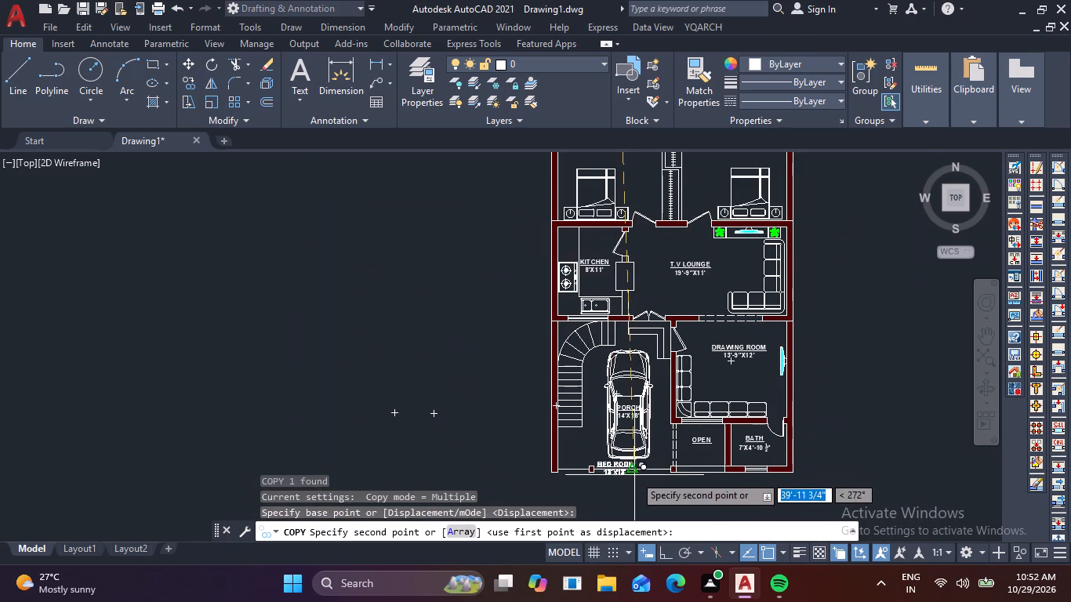
middle_click_drag(616, 503, 624, 427)
scroll(610, 465, "up", 2)
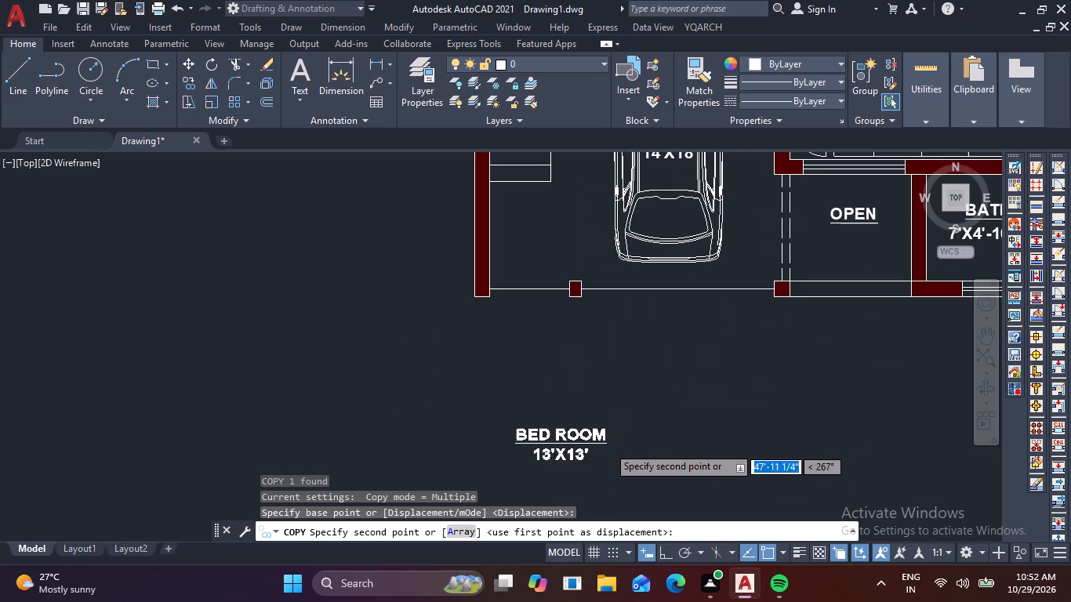
left_click(576, 370)
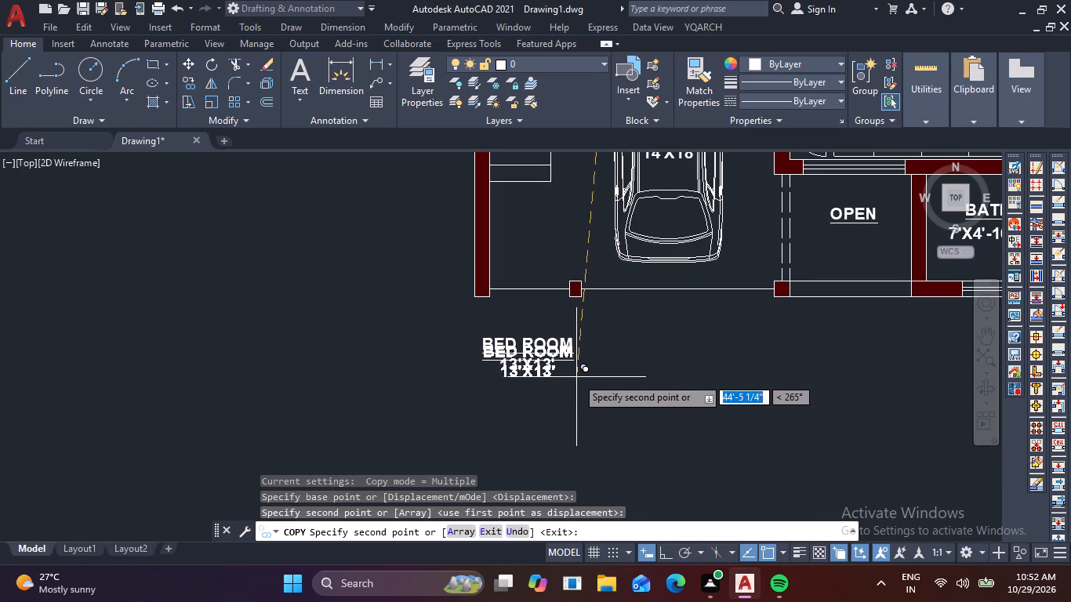
key("Escape")
Delete the 13'X13' size line from the copied label below the plan.
double_click(536, 365)
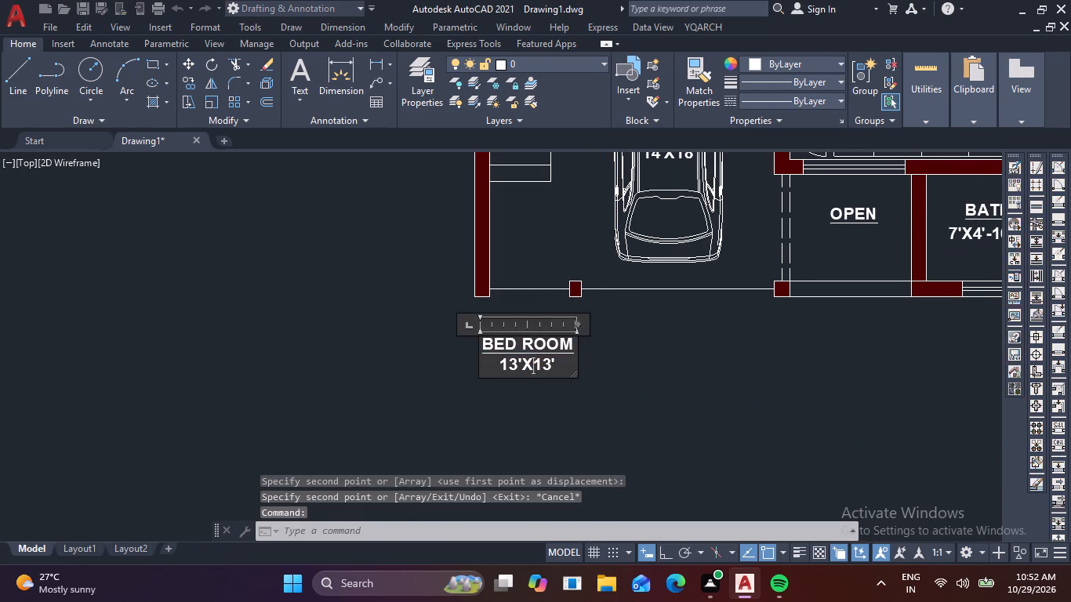
left_click(567, 368)
key("BackSpace")
key("BackSpace")
key("BackSpace")
key("BackSpace")
key("BackSpace")
key("BackSpace")
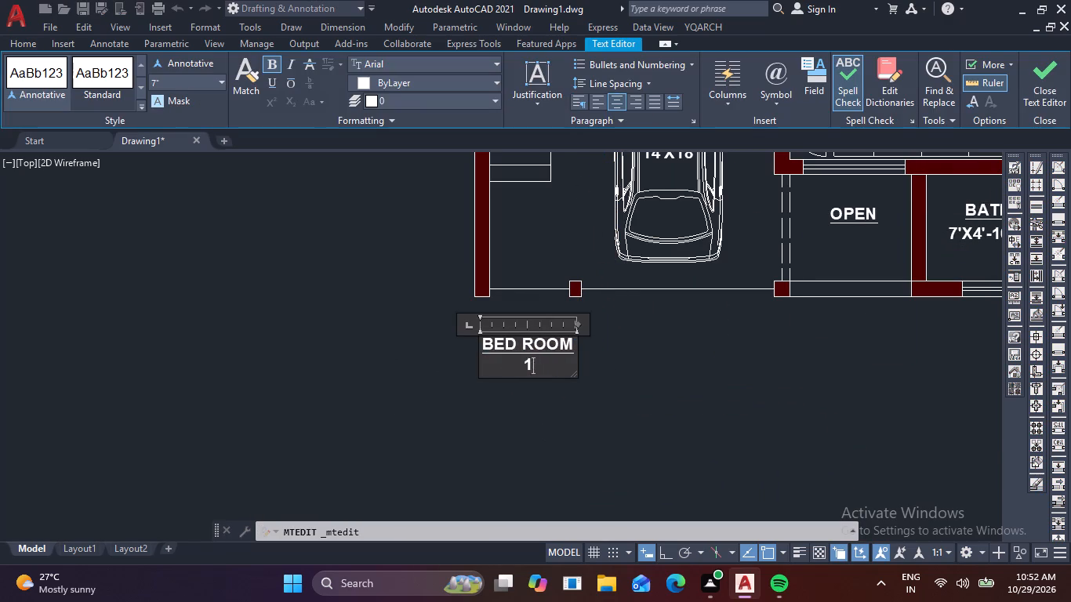
key("BackSpace")
key("BackSpace")
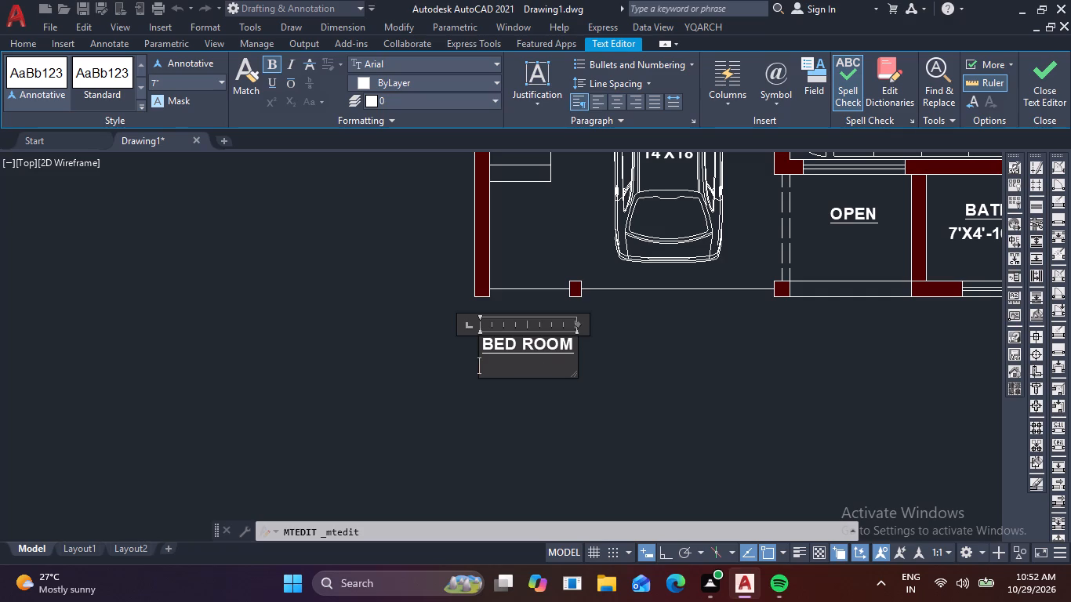
key("BackSpace")
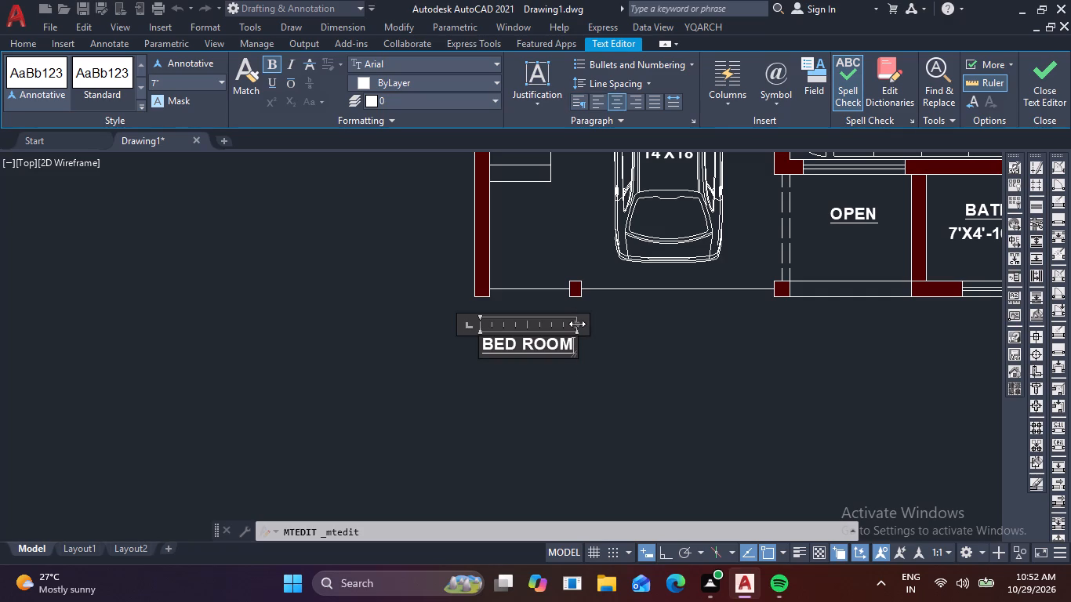
Widen the copied label's text frame and replace BED ROOM with GROUND FLOOR PLAN.
left_click_drag(578, 322, 972, 298)
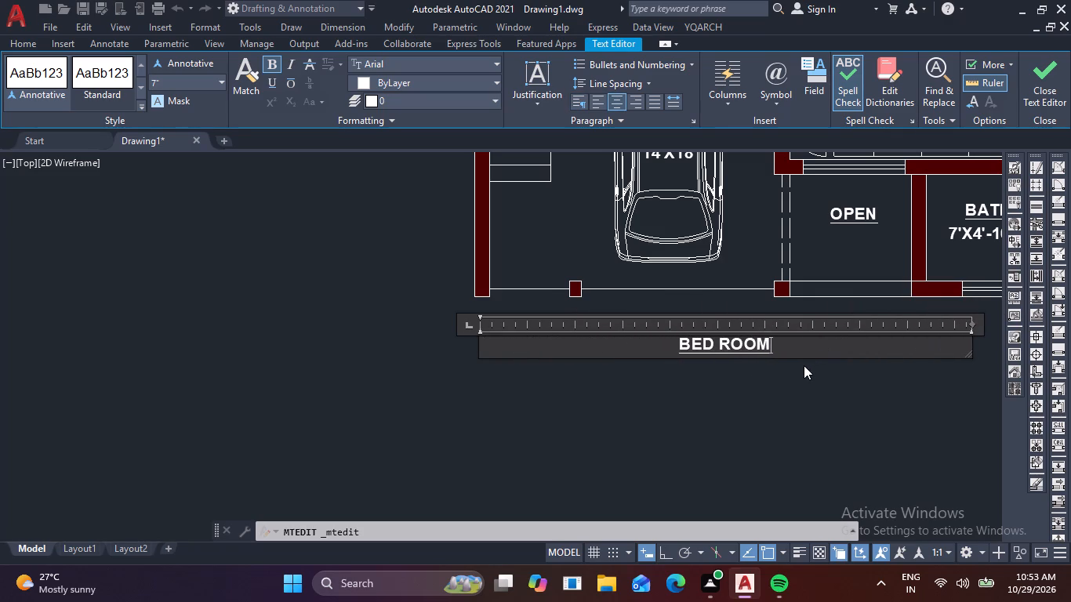
key("BackSpace")
key("BackSpace")
key("BackSpace")
key("BackSpace")
key("BackSpace")
key("BackSpace")
key("BackSpace")
key("BackSpace")
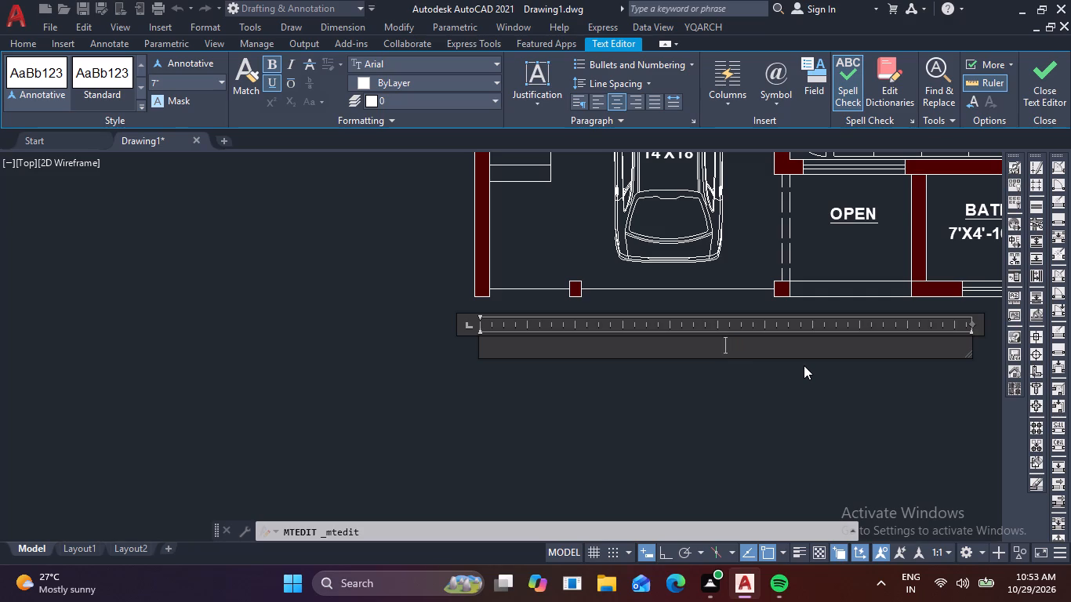
type("GR")
type("OUN")
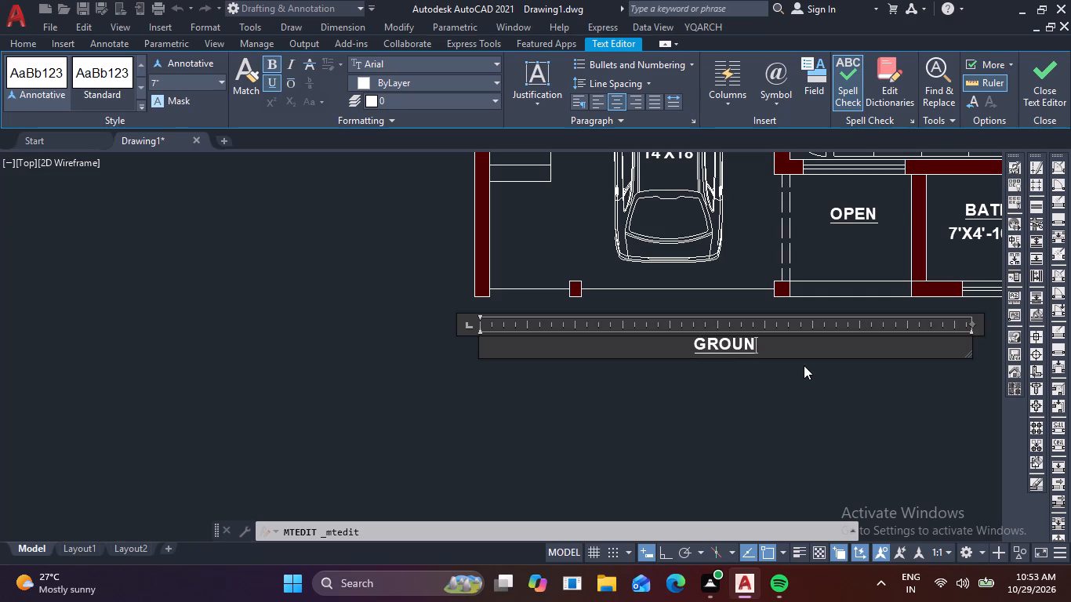
type("D")
key("space")
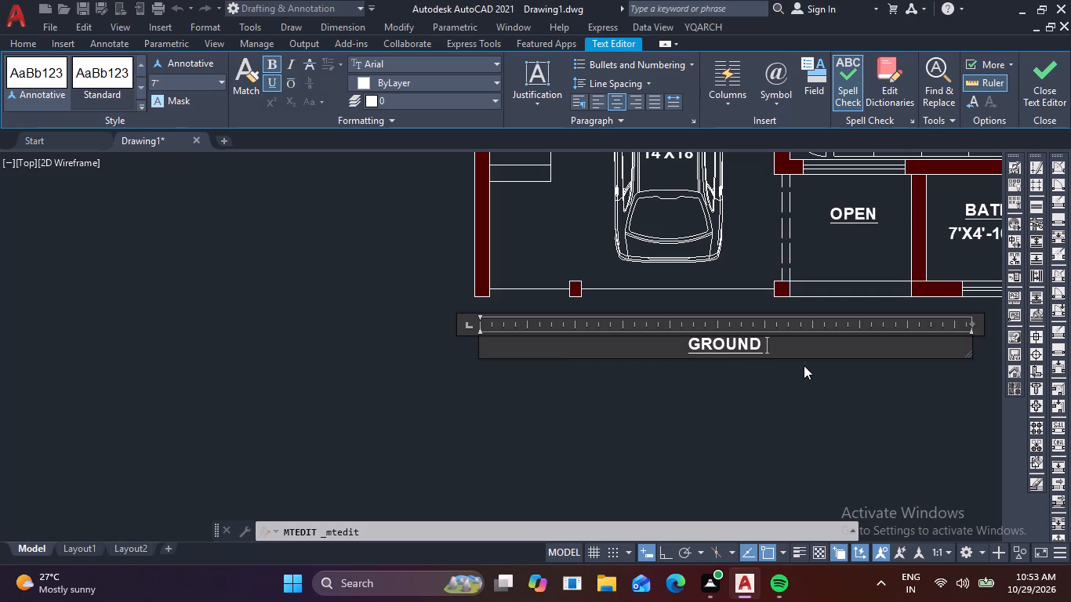
type("FLOOR")
key("space")
type("PLAN")
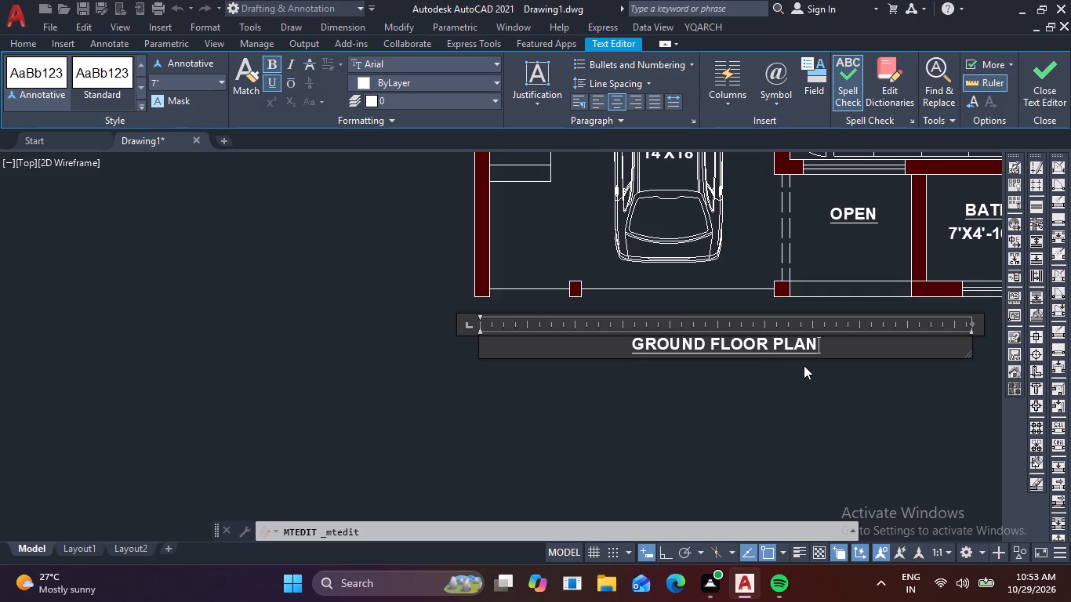
Format the GROUND FLOOR PLAN title with default paragraph alignment, 9" text height and red colour.
left_click(580, 101)
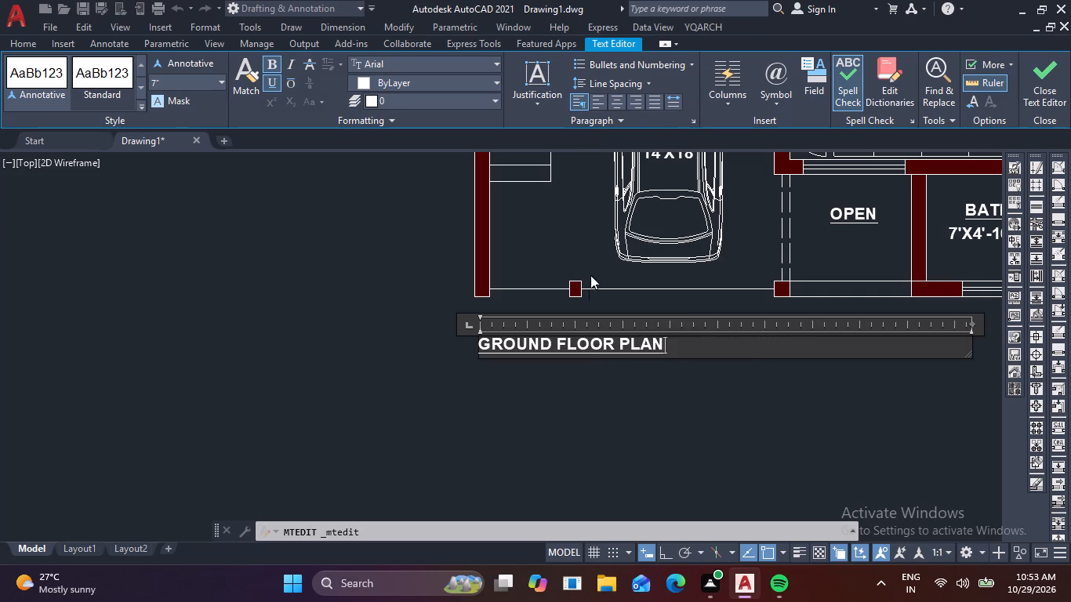
left_click_drag(685, 349, 423, 364)
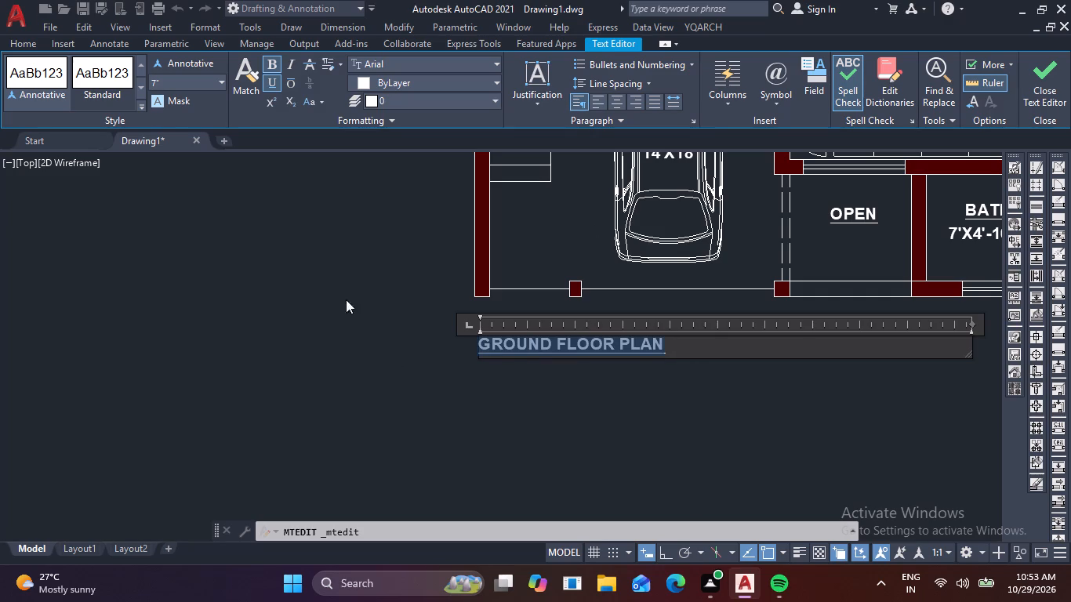
left_click(179, 85)
key("9")
key("Return")
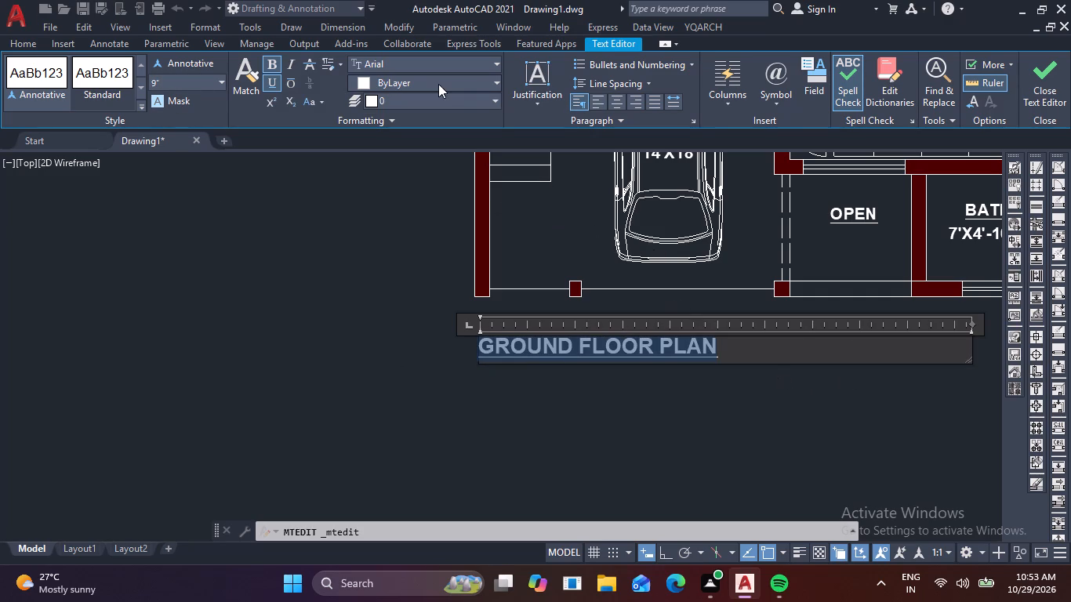
left_click(496, 84)
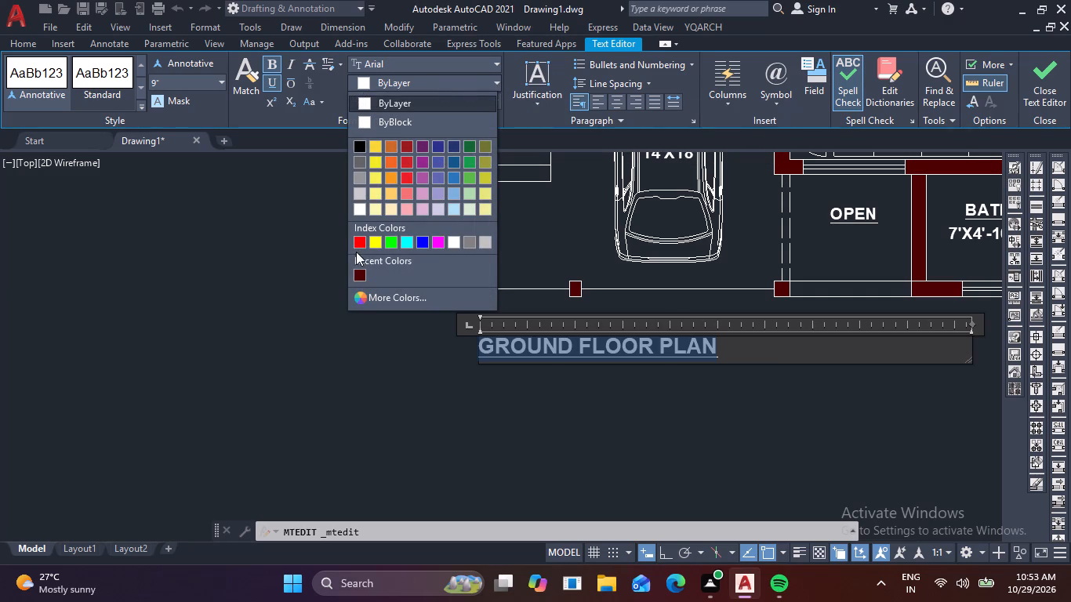
left_click(354, 243)
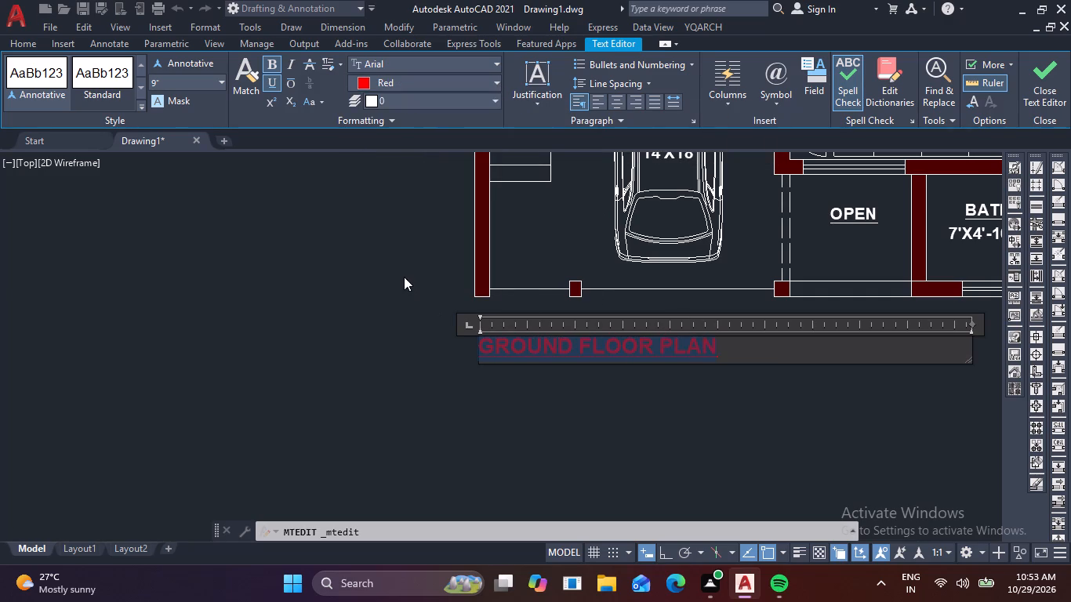
left_click(404, 264)
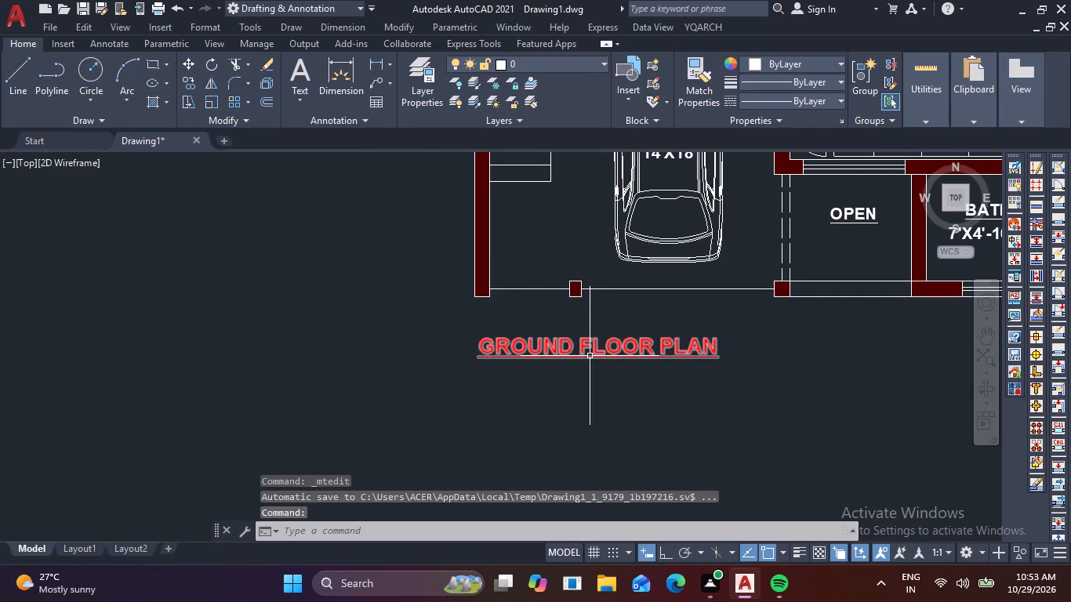
Copy the OPEN label to two spots above the porch's front line, one on each side of the small pillar.
left_click(835, 214)
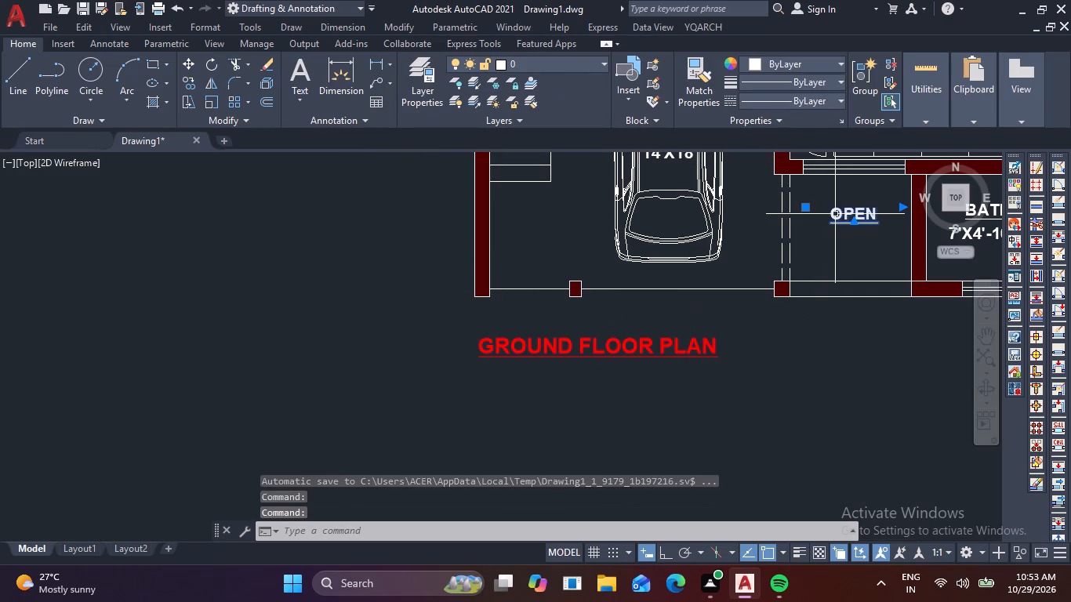
type("CO")
key("space")
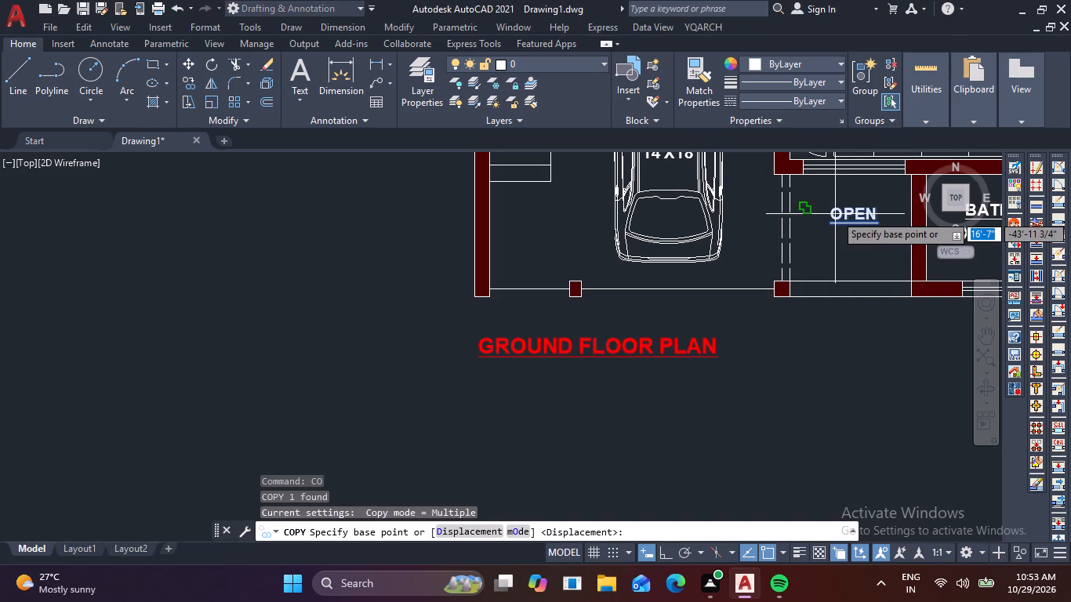
left_click(835, 214)
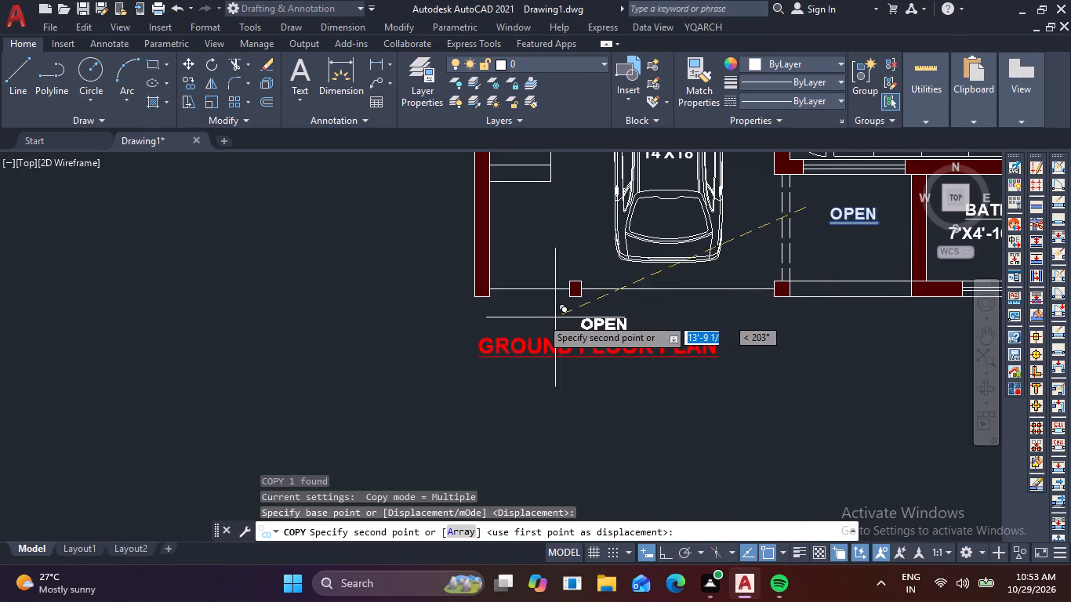
scroll(517, 293, "up", 2)
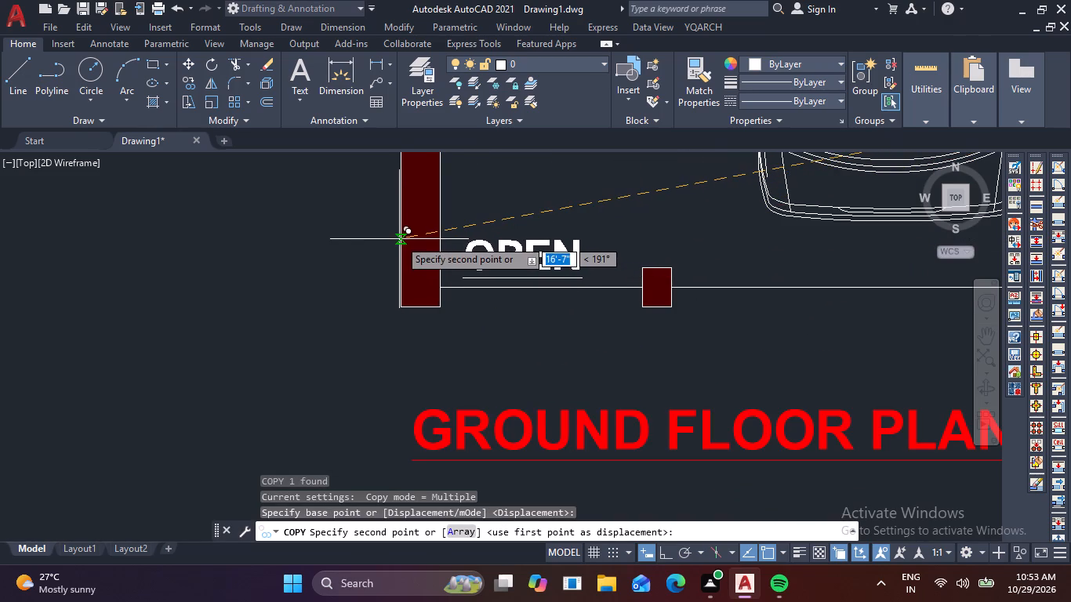
left_click(394, 239)
middle_click_drag(697, 257, 423, 304)
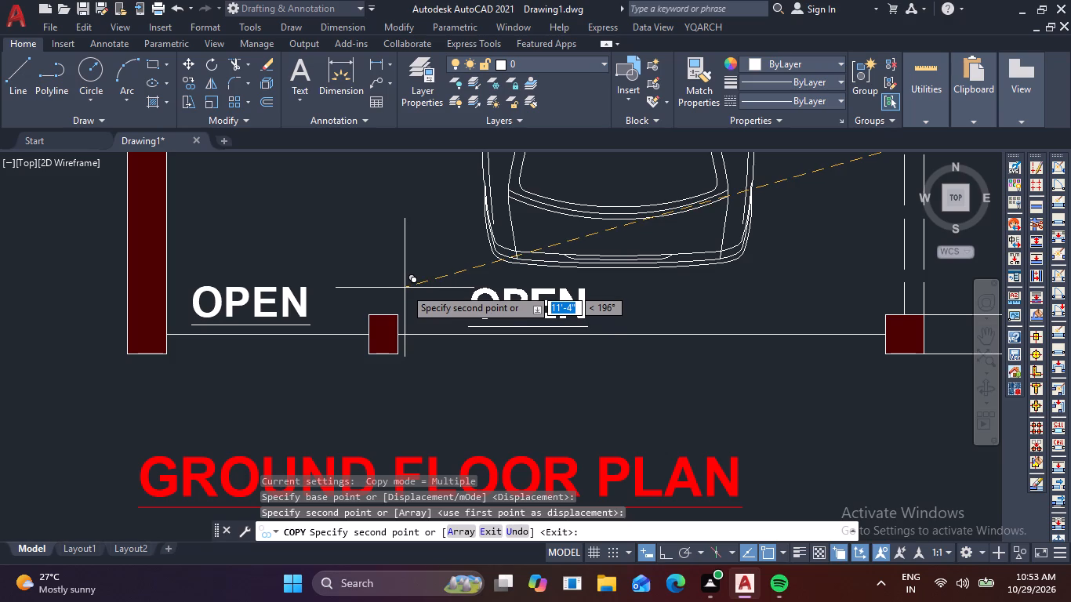
left_click(405, 288)
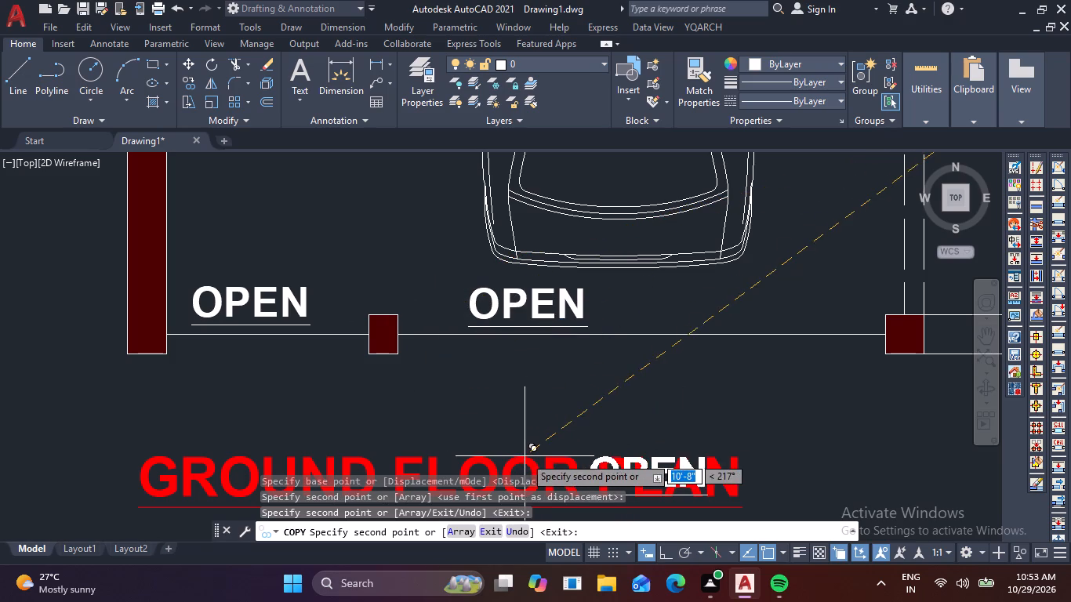
key("Escape")
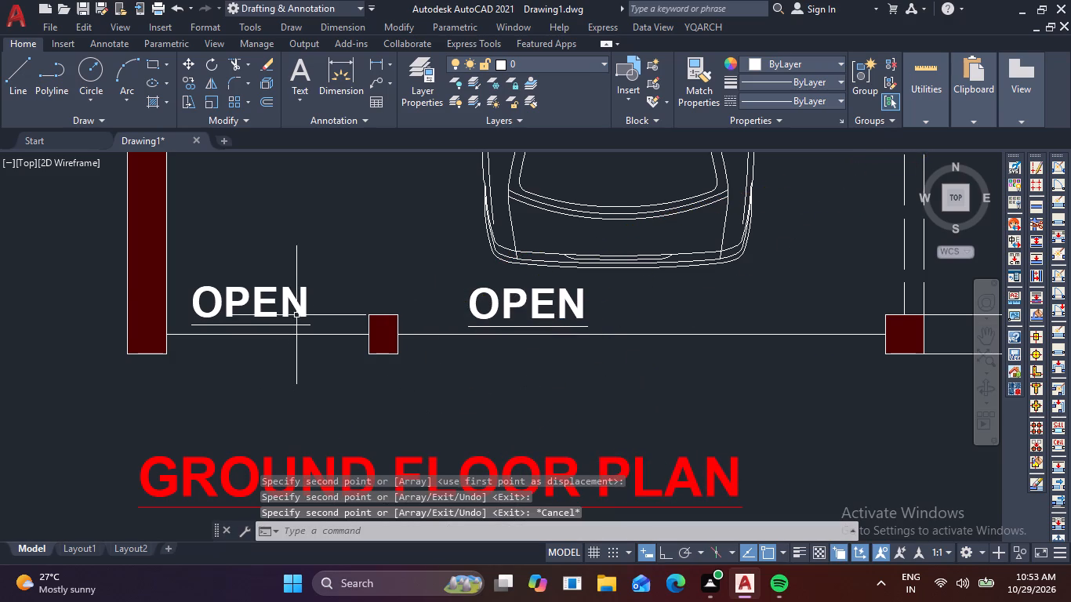
Replace the OPEN label between the outer wall and the small pillar at the porch front with GATE.
double_click(296, 309)
key("BackSpace")
key("BackSpace")
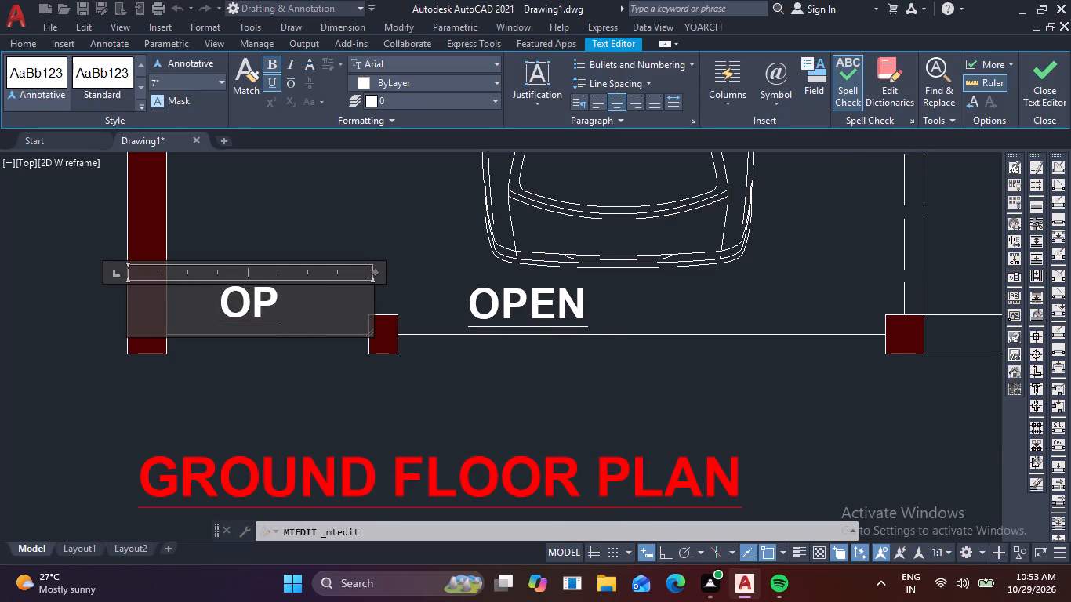
key("BackSpace")
key("BackSpace")
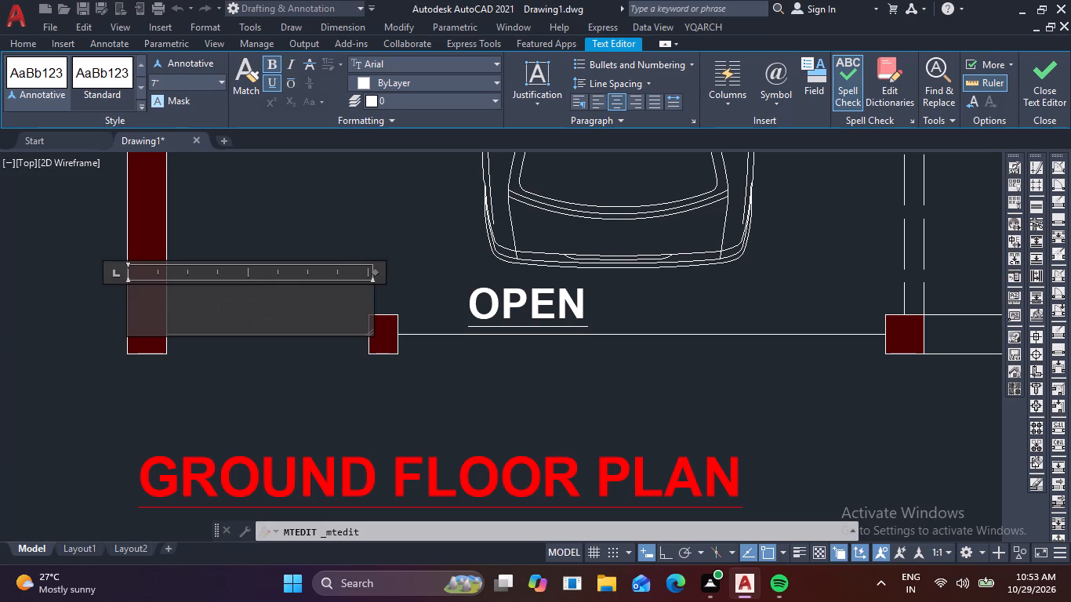
type("GA")
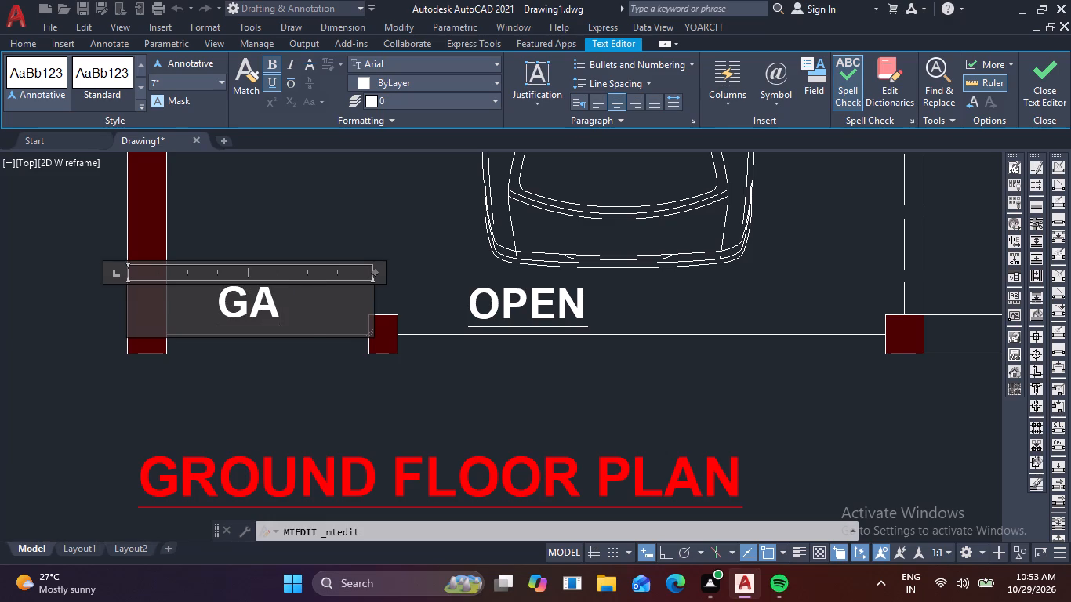
type("TE")
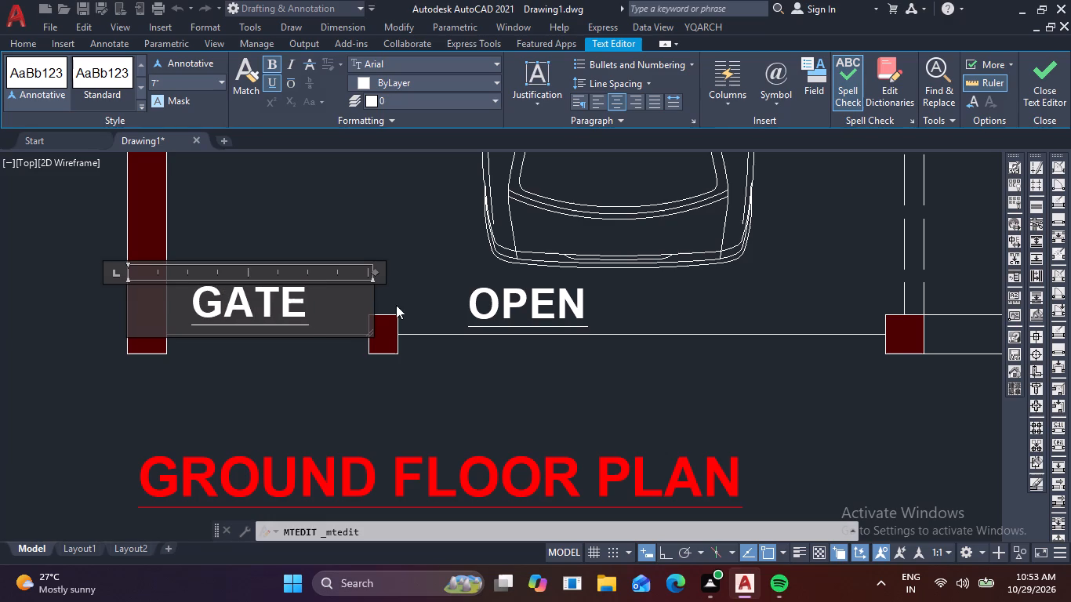
left_click(481, 305)
Replace the OPEN label behind the car, on the wide porch opening, with M.GATE.
double_click(514, 293)
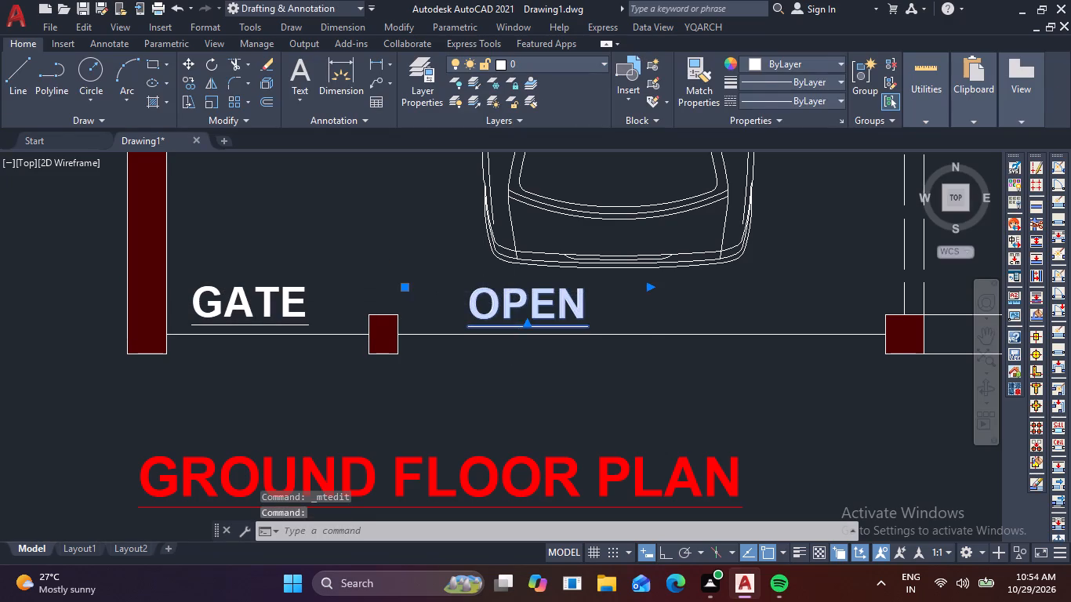
left_click(614, 306)
key("BackSpace")
key("BackSpace")
key("BackSpace")
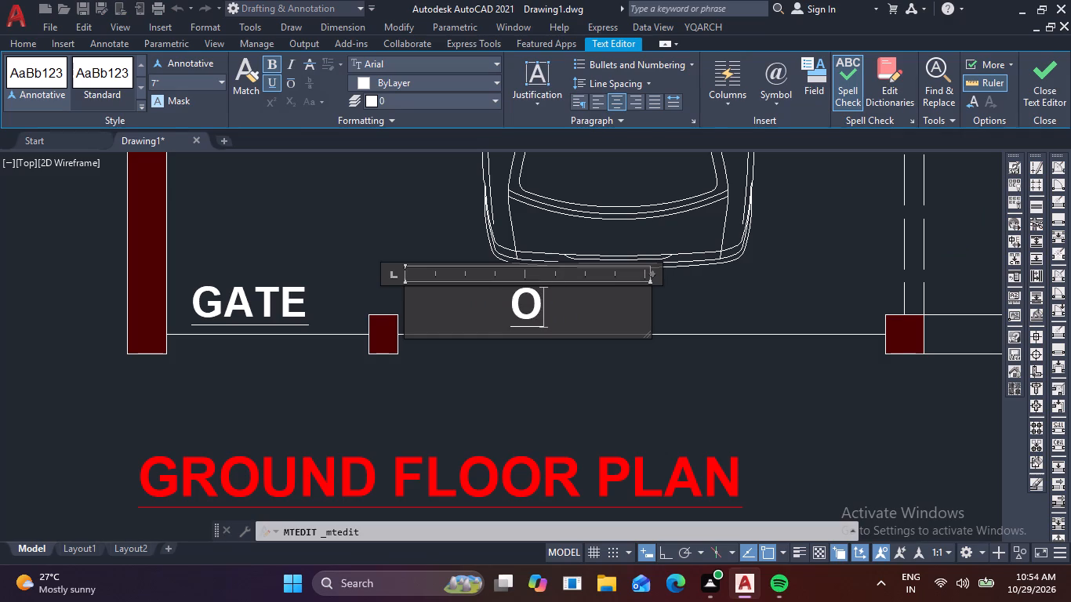
key("BackSpace")
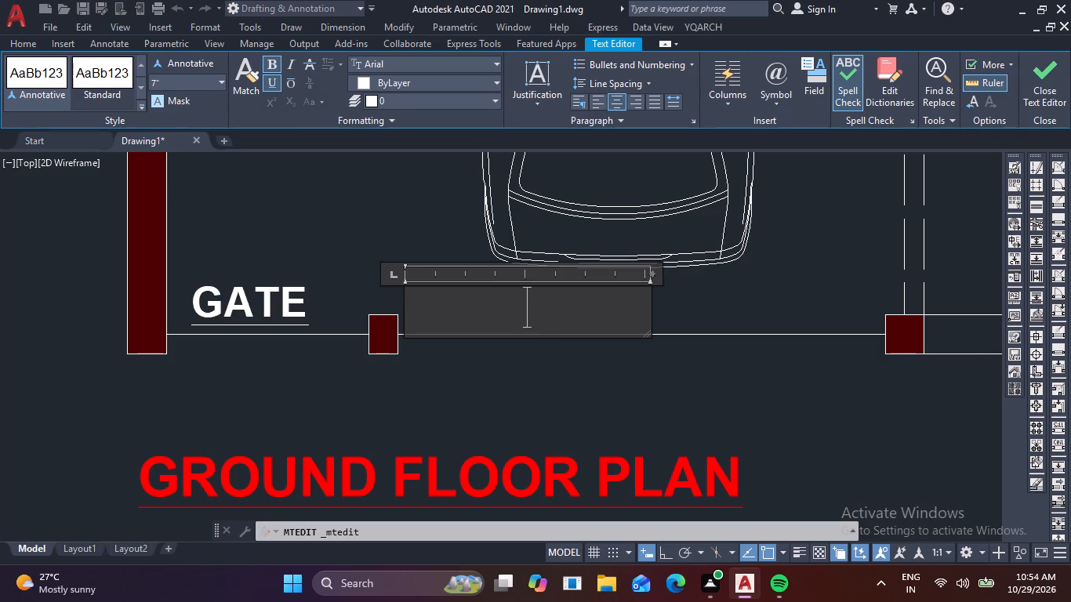
type("M.")
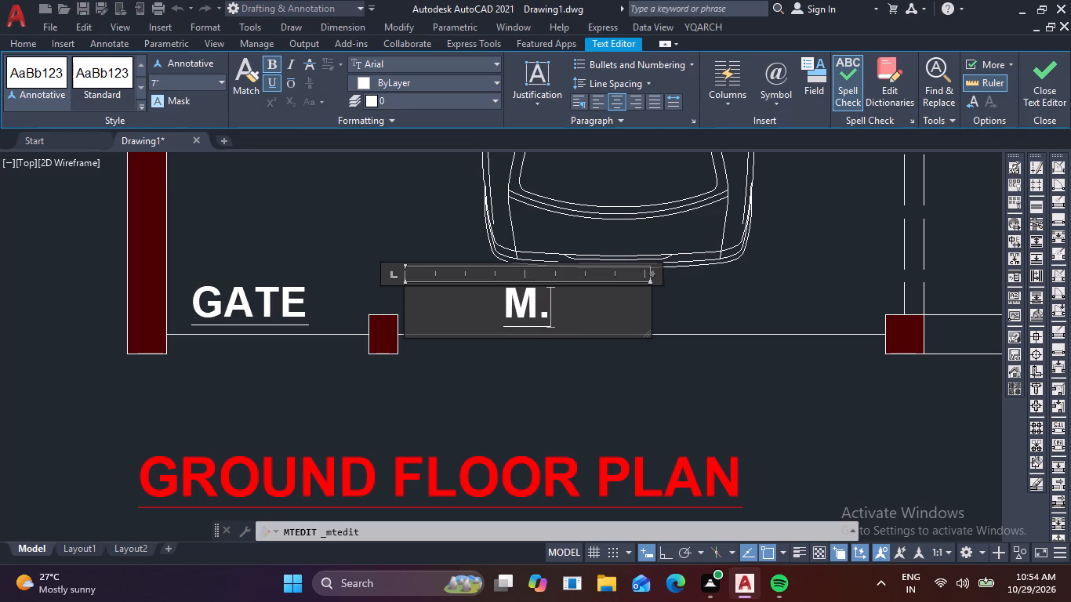
type("GATE")
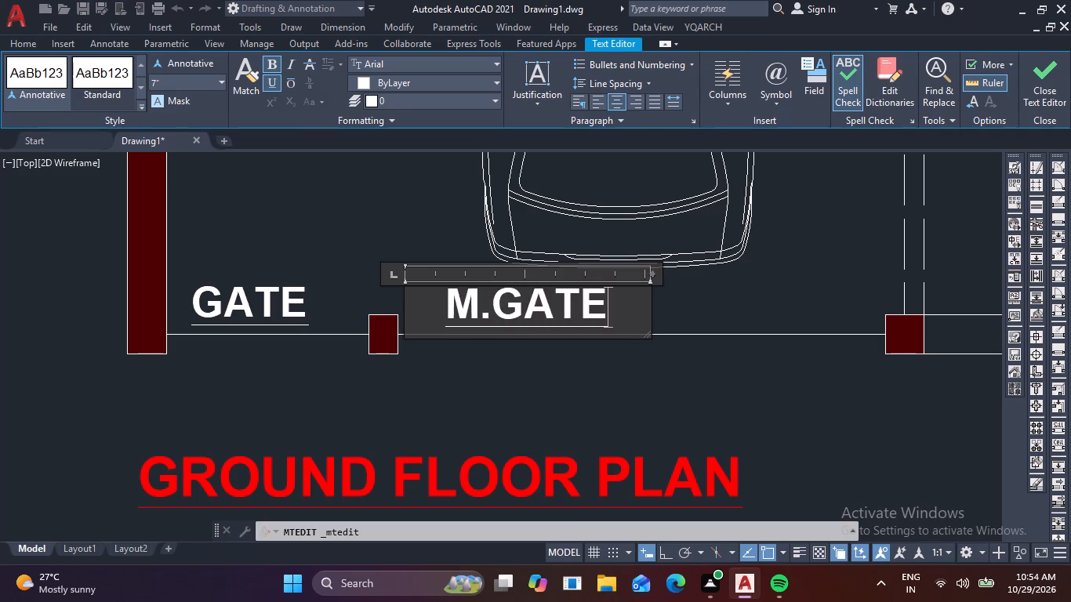
left_click(728, 277)
Draw centre lines along both straight flights of the porch staircase, the one across the short upper flight 1'-8" long.
scroll(728, 279, "down", 2)
middle_click_drag(710, 316, 654, 420)
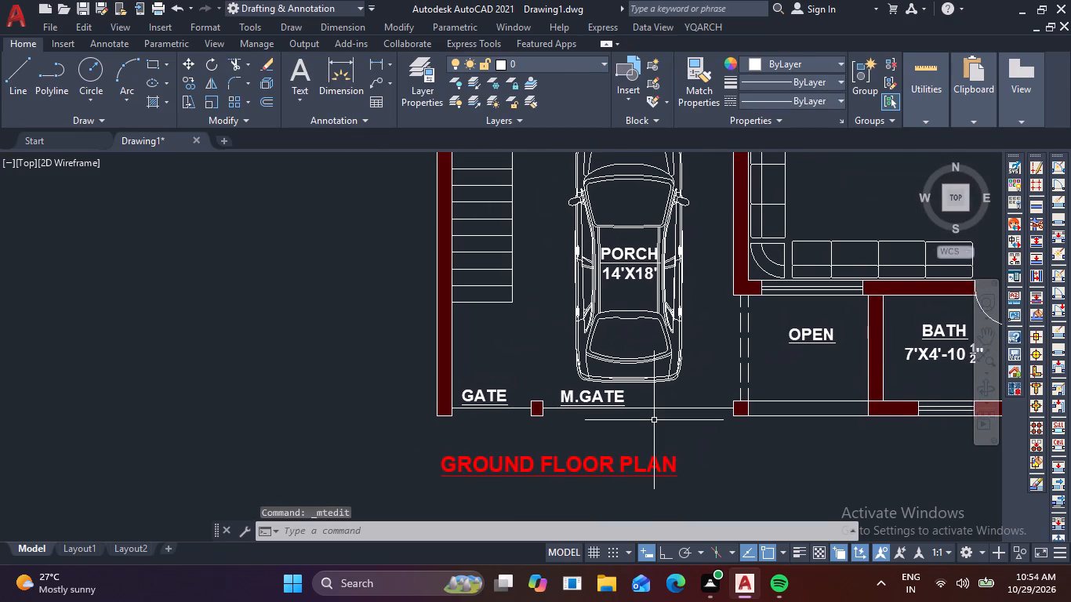
middle_click_drag(716, 323, 740, 455)
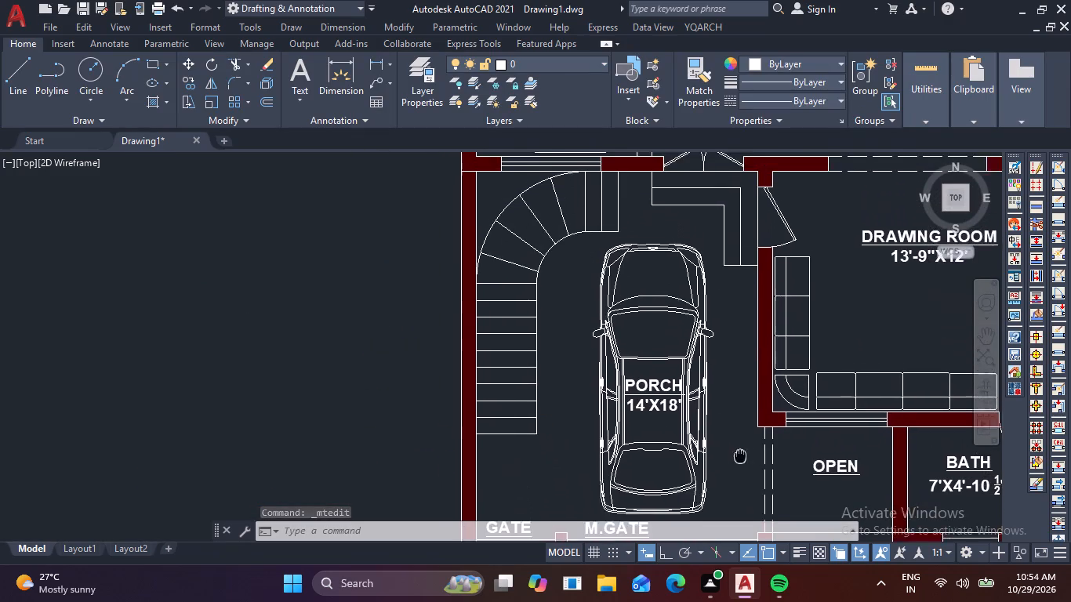
middle_click_drag(740, 455, 745, 464)
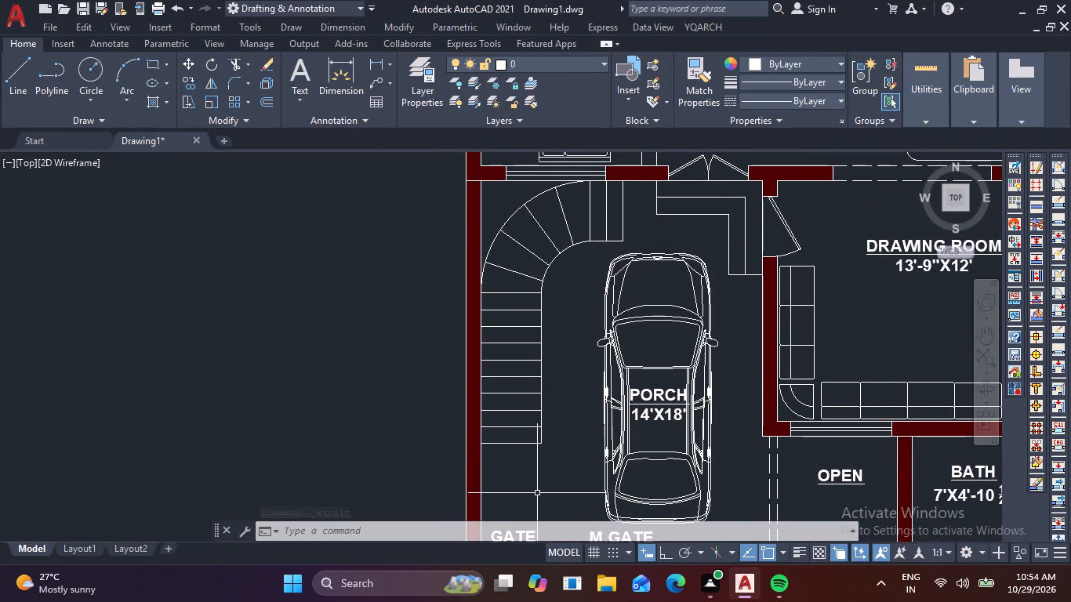
type("L")
key("space")
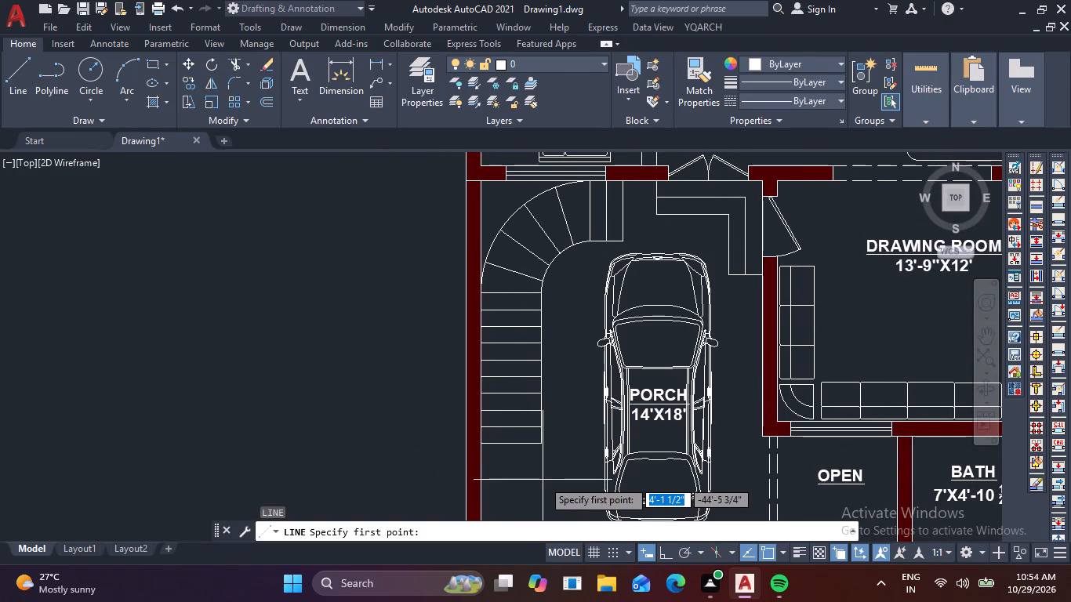
left_click(509, 448)
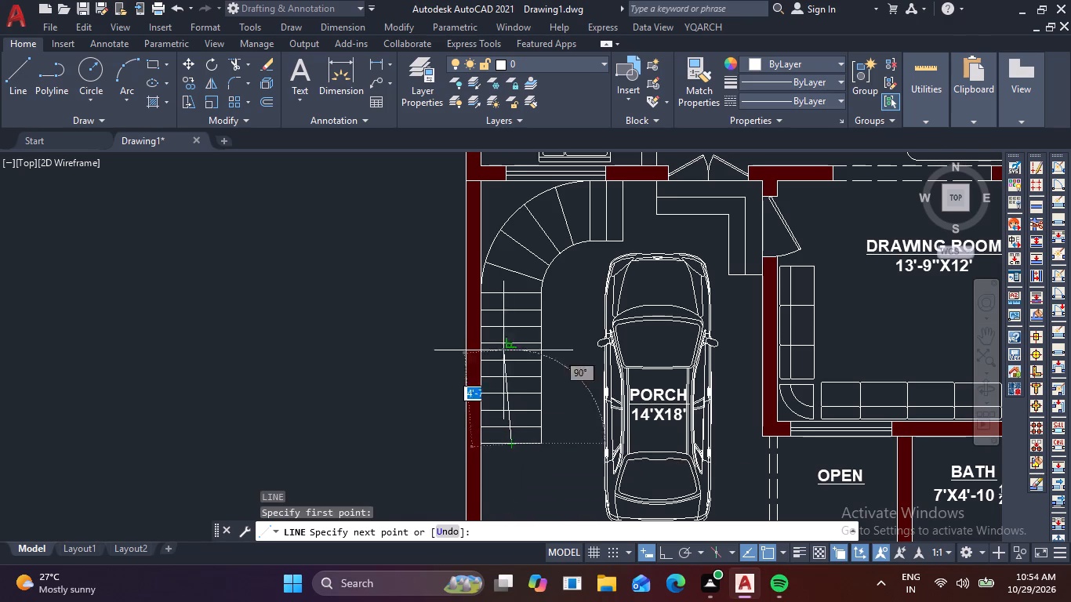
left_click(508, 293)
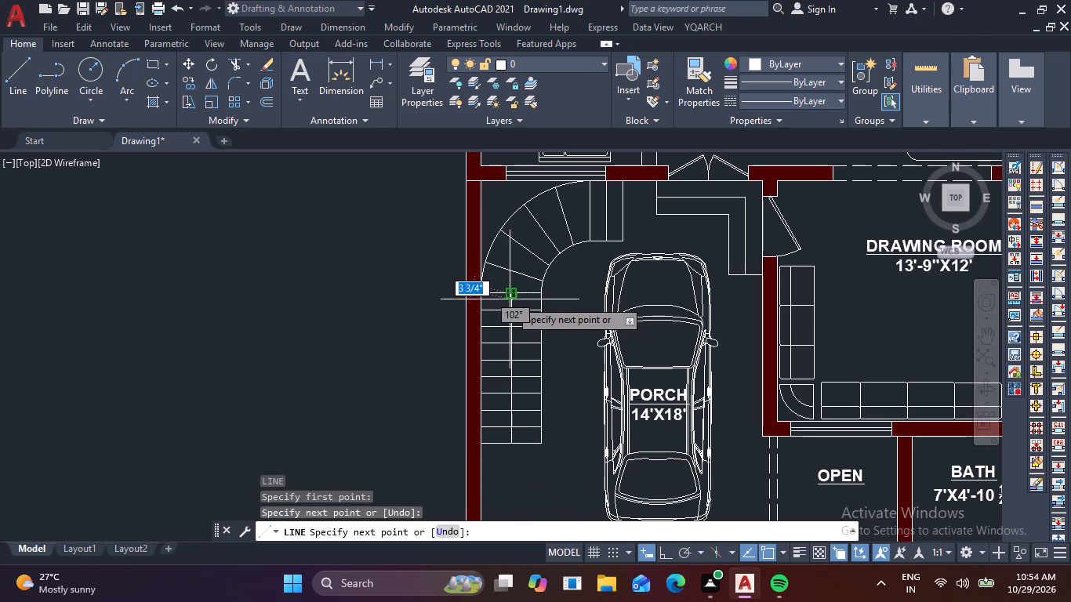
key("space")
key("space")
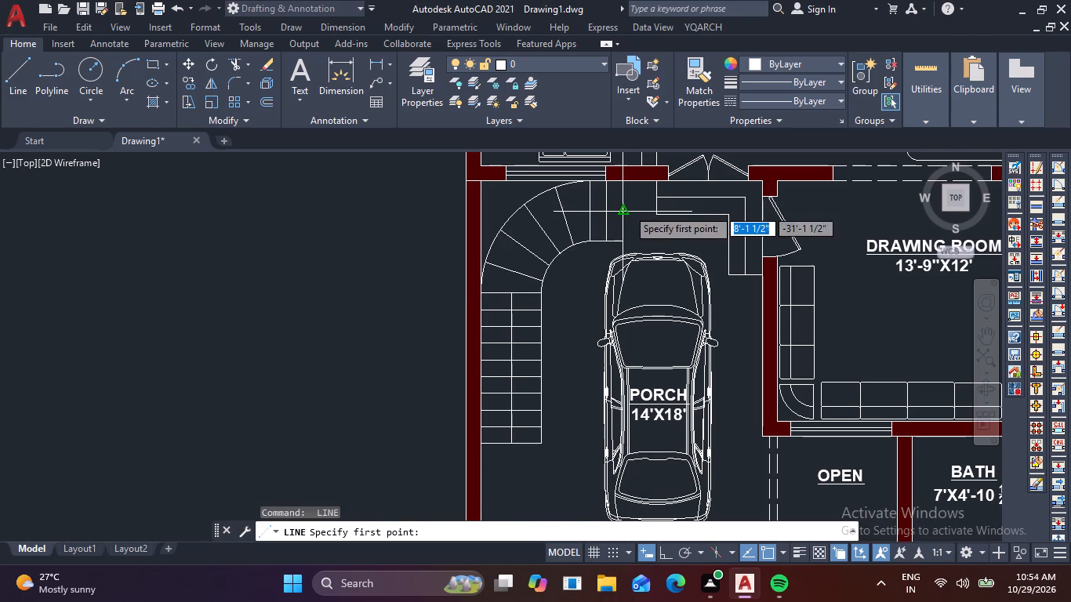
left_click(626, 211)
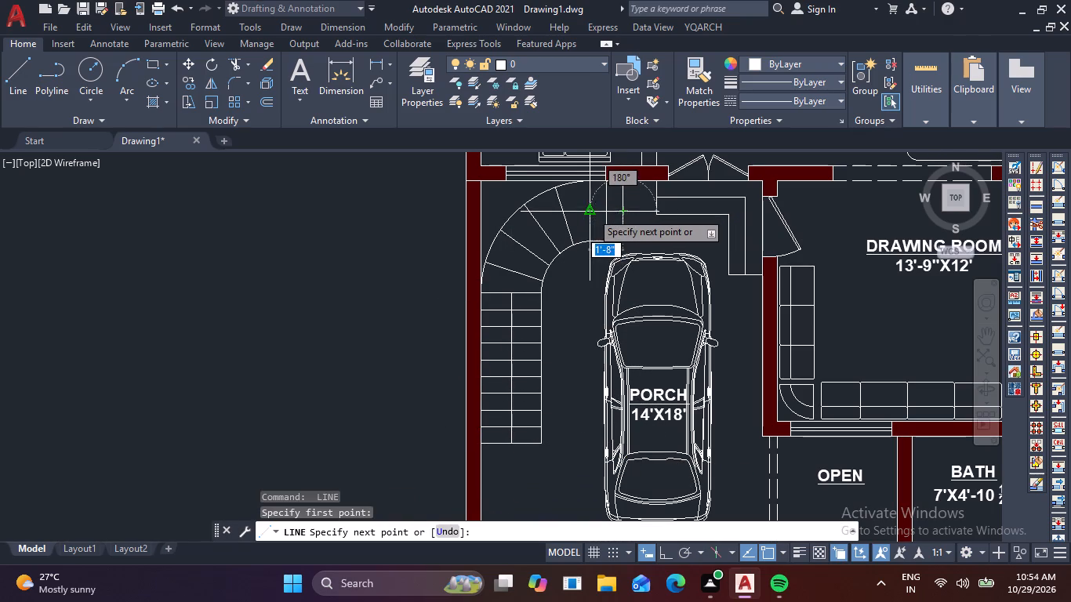
left_click(591, 212)
key("space")
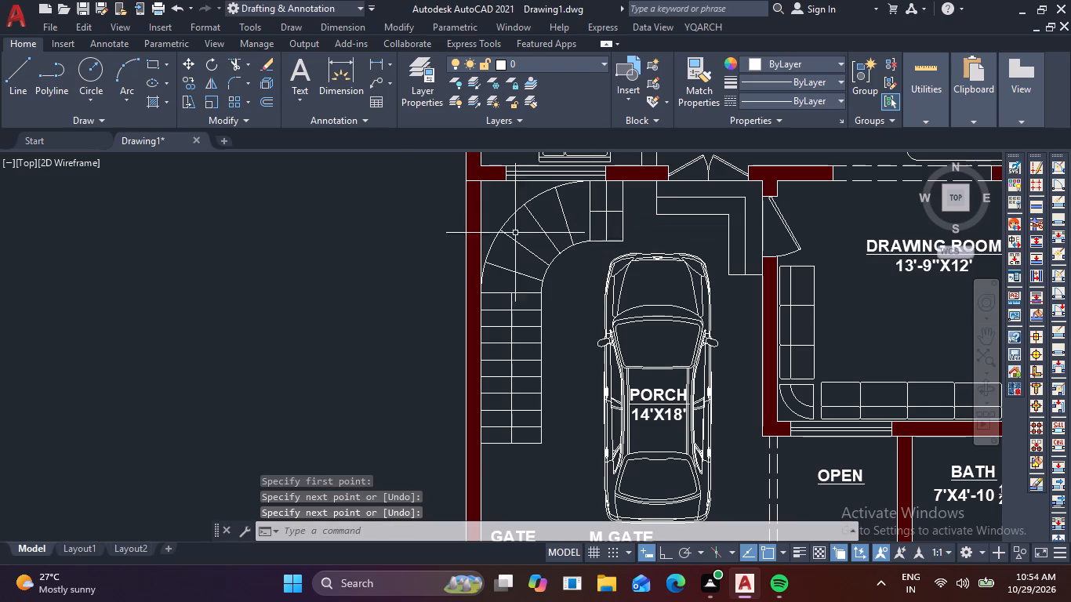
Join the two stair centre lines through the curved treads with a Start, End, Direction arc starting tangent to the long flight's line.
left_click(136, 101)
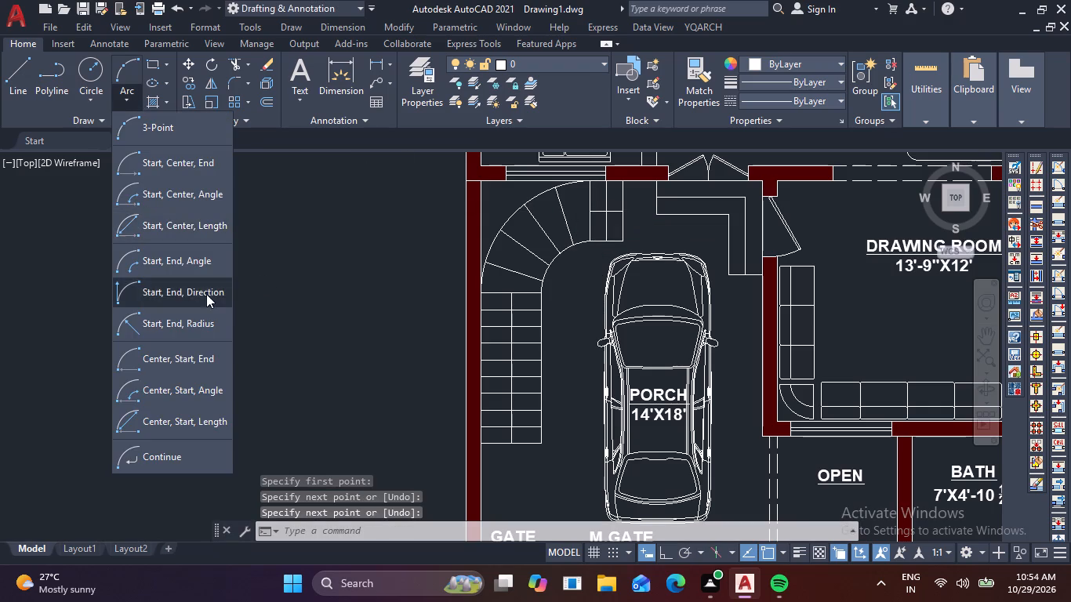
left_click(200, 288)
left_click(512, 296)
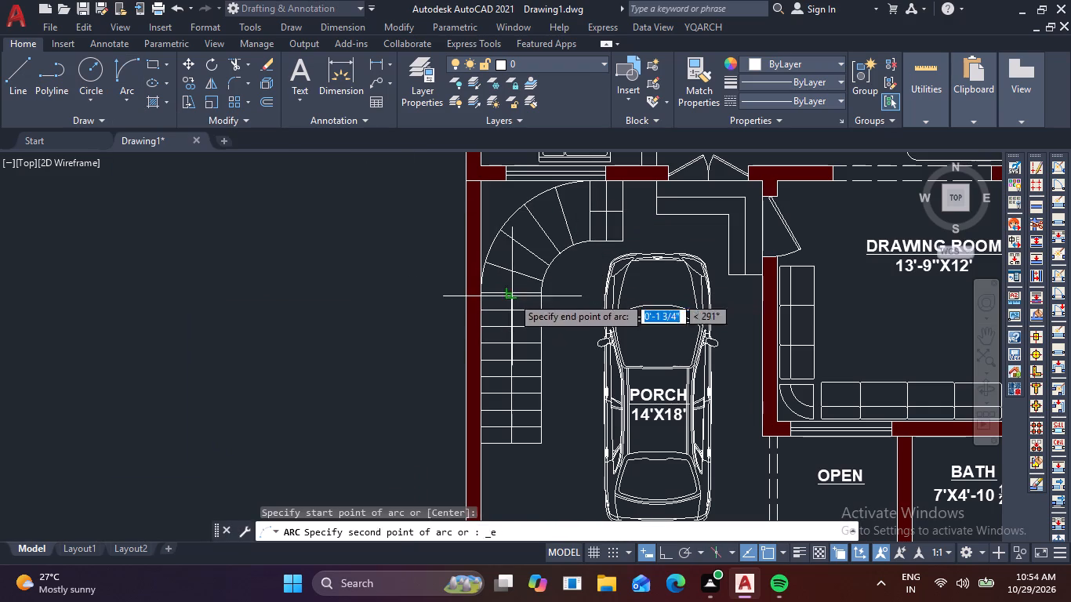
left_click(589, 212)
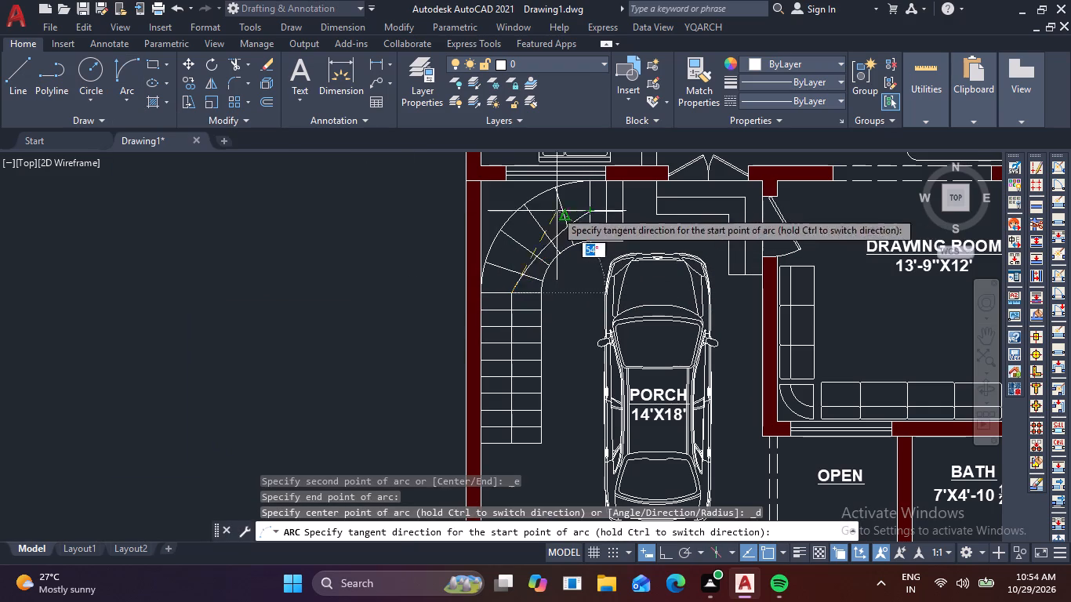
middle_click_drag(500, 169, 509, 301)
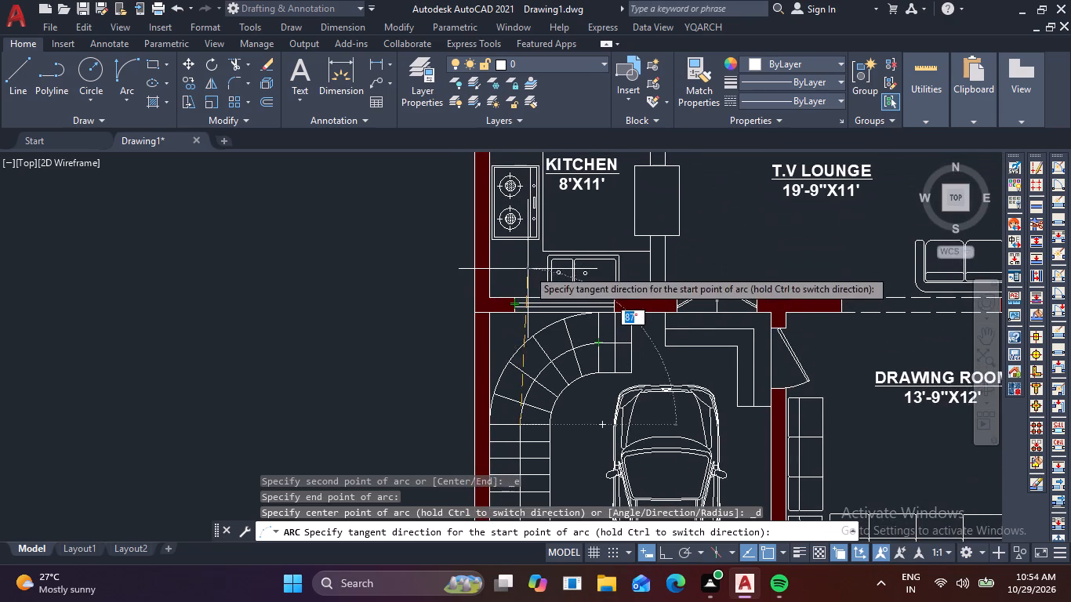
left_click(512, 266)
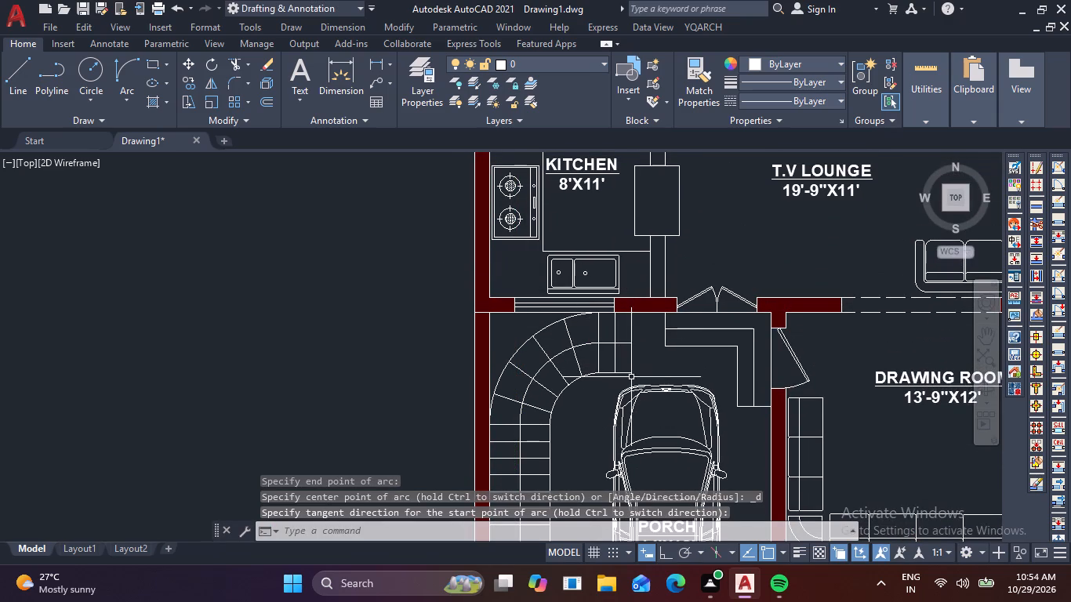
Draw half of an arrowhead at the short flight's end of the stair centre line, about 6 3/4" long, as two connected lines.
key("l")
key("space")
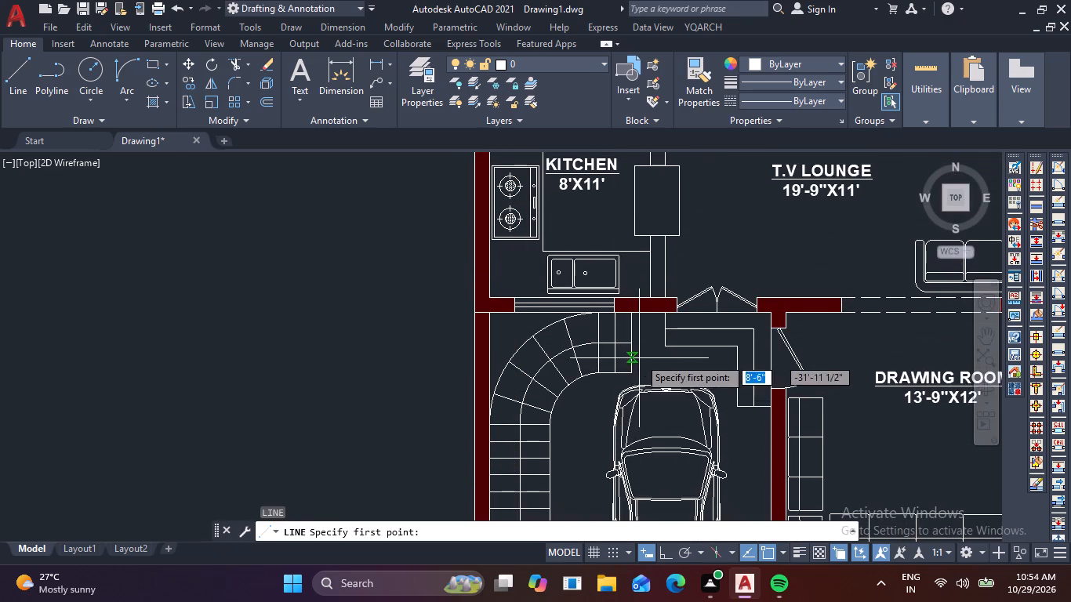
scroll(639, 357, "up", 3)
left_click(596, 307)
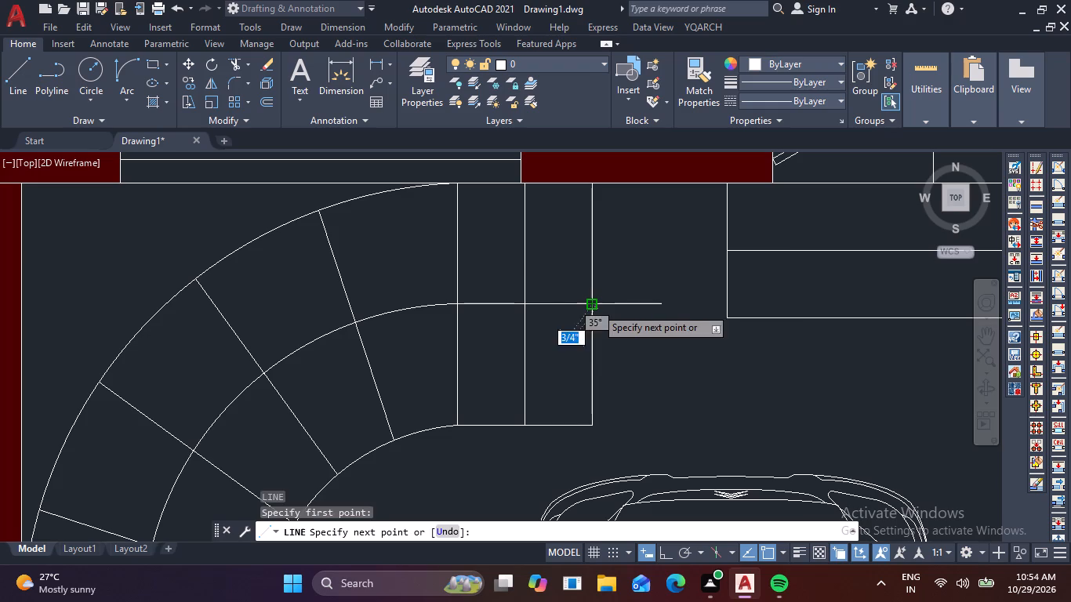
left_click(546, 268)
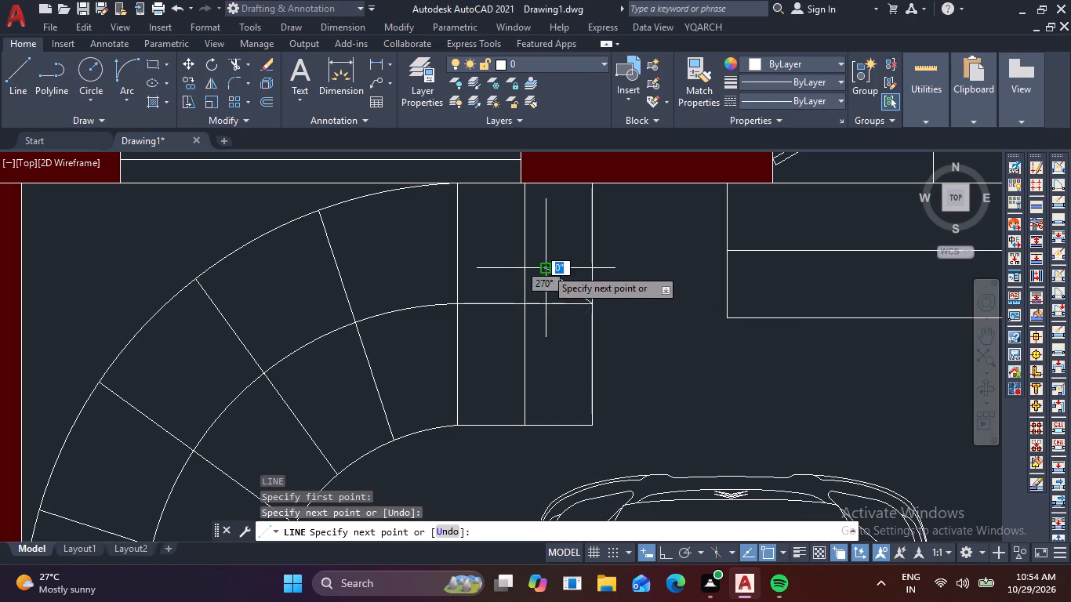
left_click(543, 304)
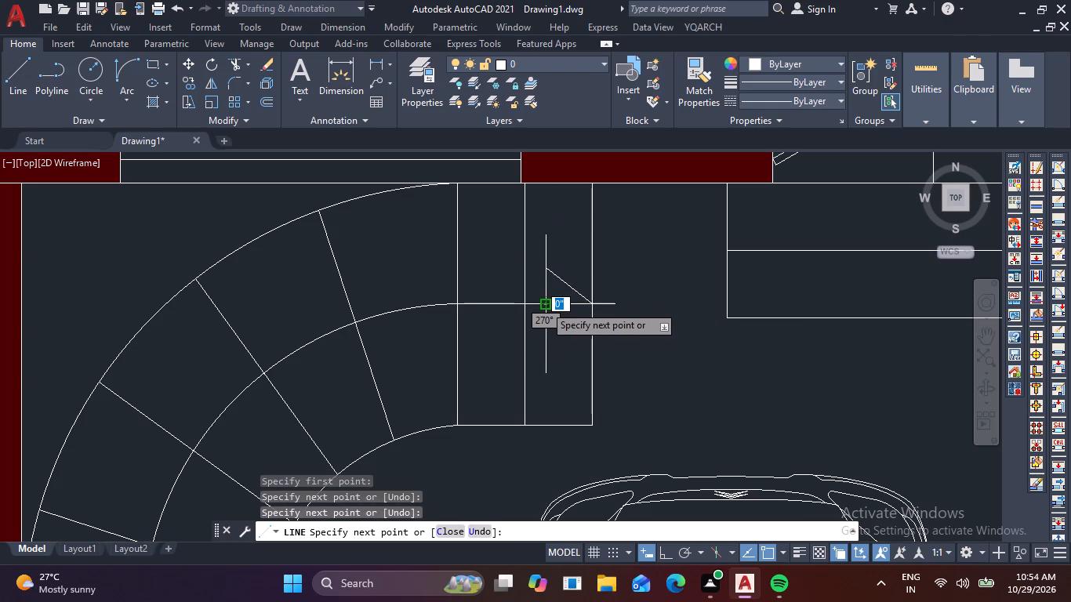
key("space")
Mirror the half arrowhead's two lines about the stair centre line, keeping the originals.
left_click(571, 270)
left_click(542, 274)
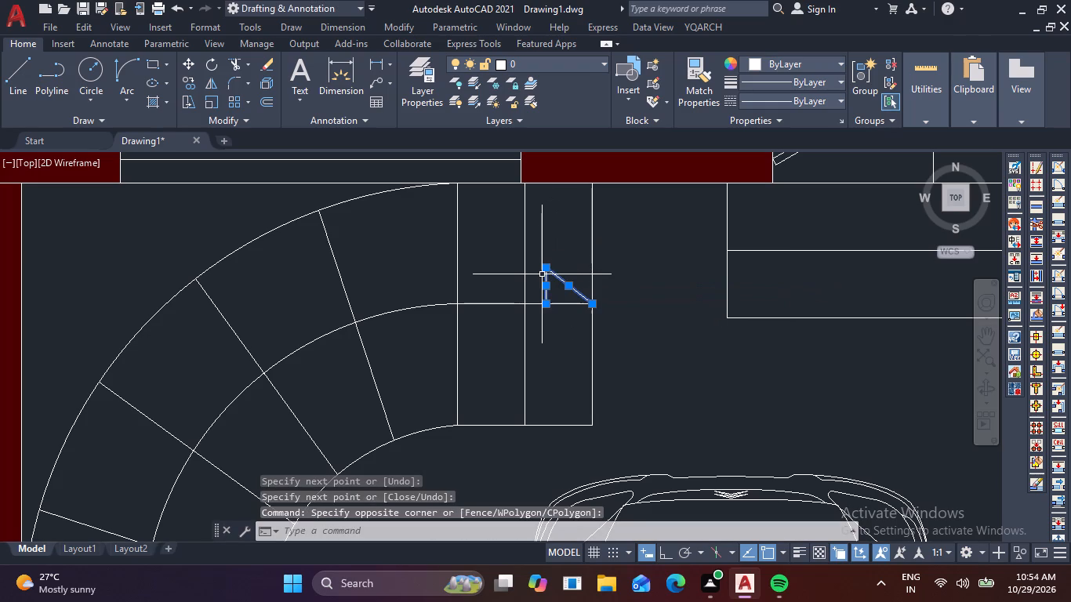
key("m")
key("i")
key("space")
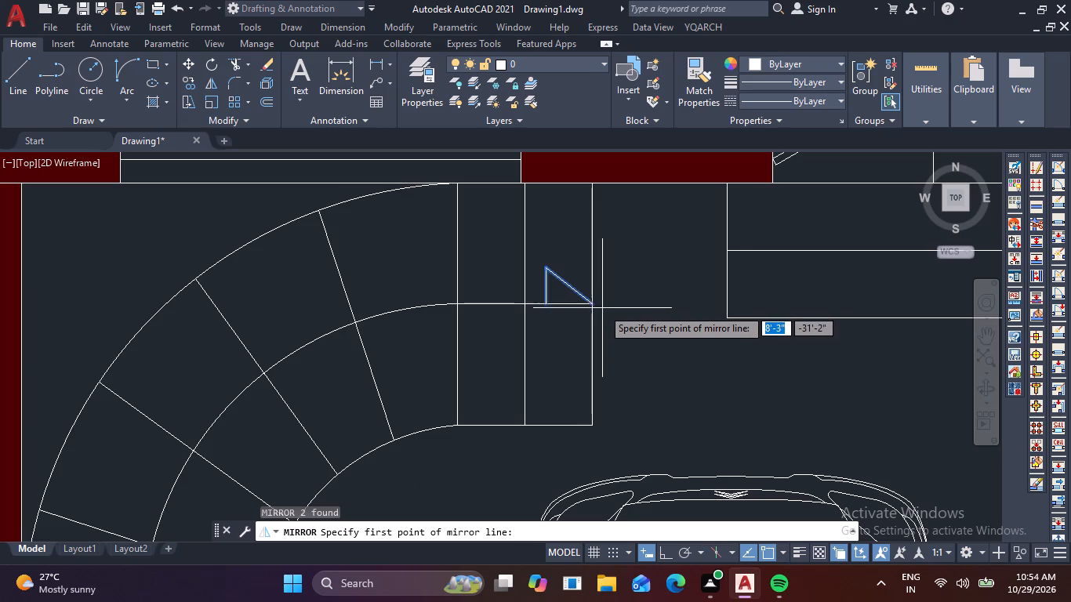
left_click(594, 304)
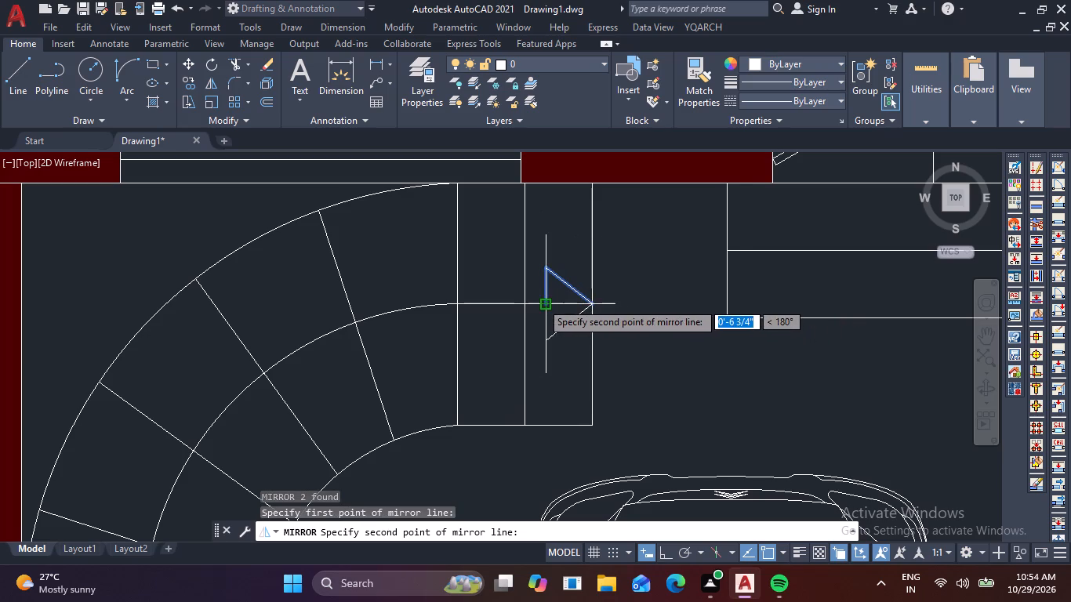
left_click(541, 302)
key("space")
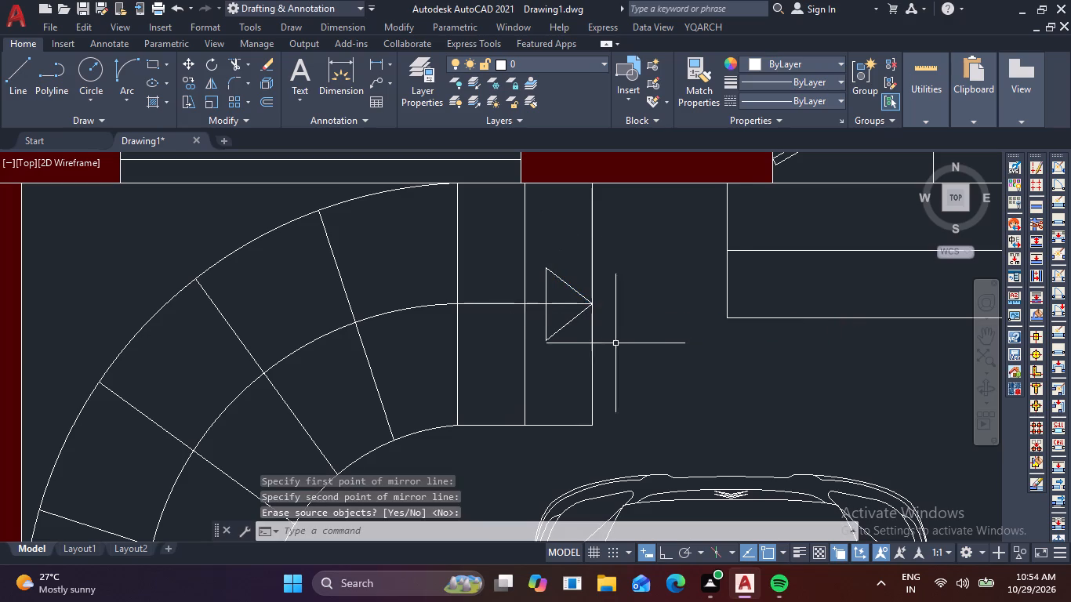
Fill both halves of the stair arrowhead with a Solid hatch in ByLayer colour.
key("h")
key("space")
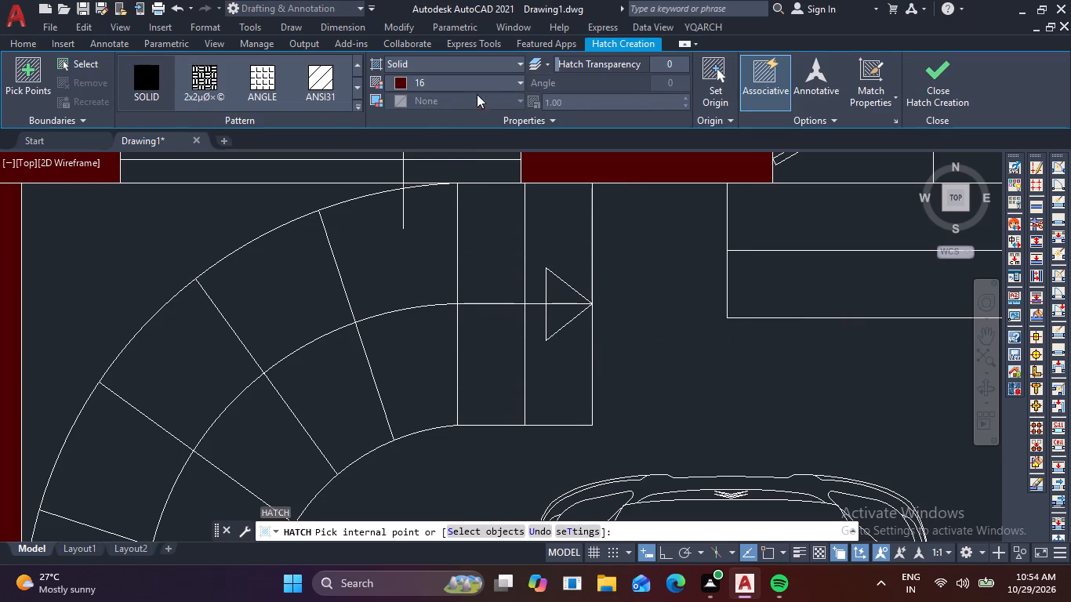
left_click(524, 84)
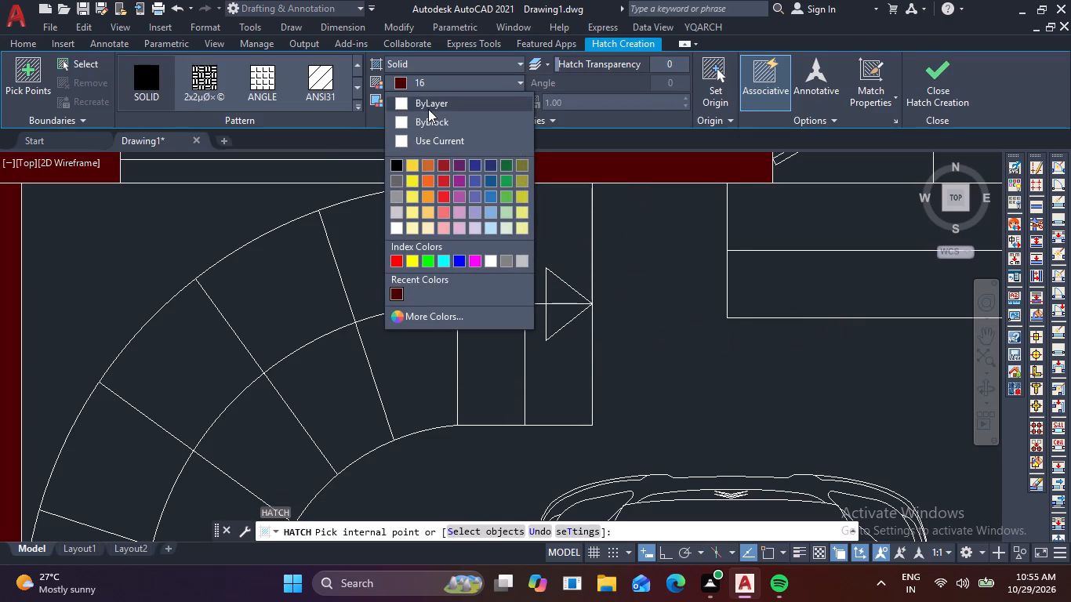
left_click(428, 109)
left_click(557, 296)
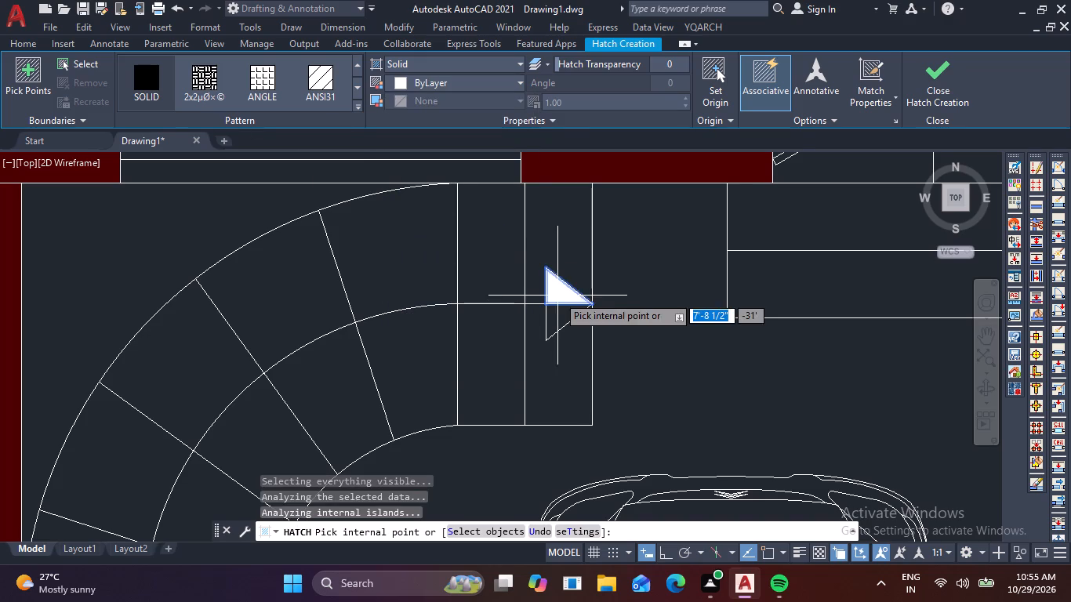
left_click(558, 319)
left_click(935, 78)
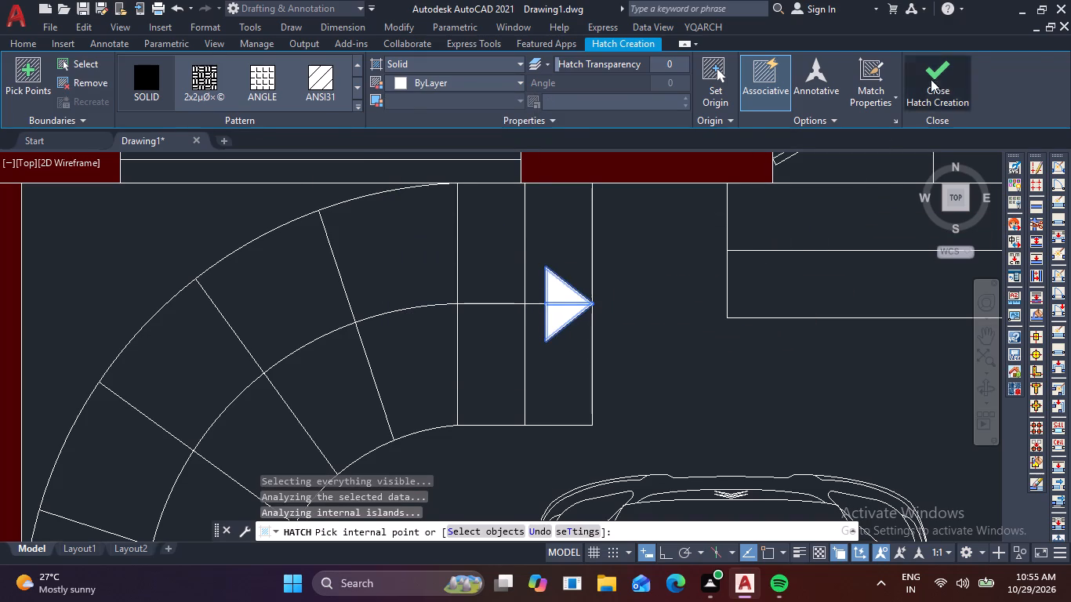
Copy the GATE label about 4' up, to just below the first tread of the stair's long flight.
scroll(608, 312, "down", 3)
middle_click_drag(590, 386, 594, 257)
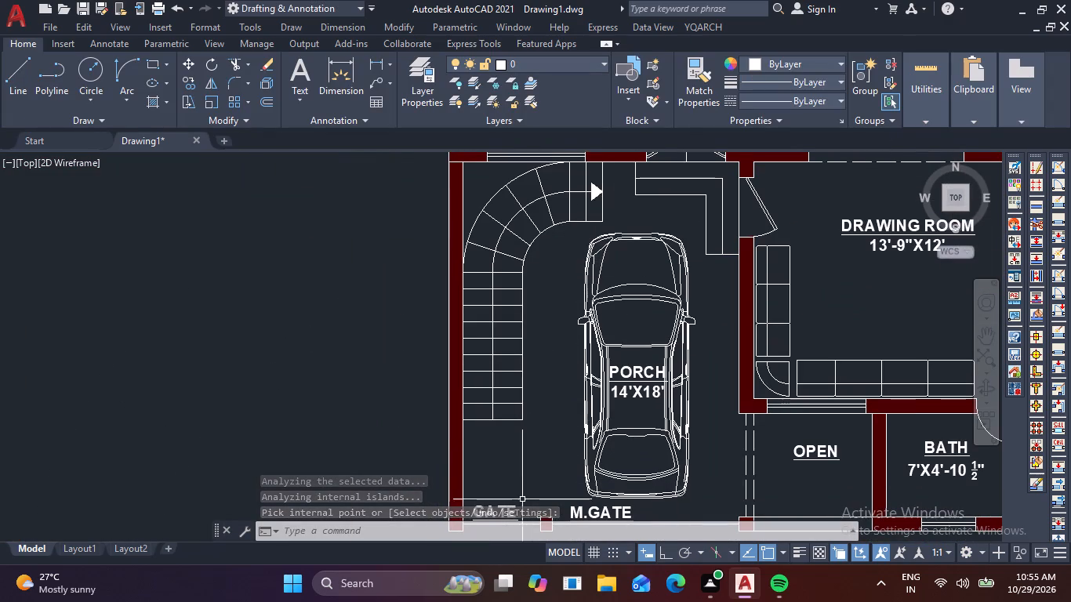
scroll(517, 503, "up", 2)
middle_click_drag(510, 473, 522, 428)
scroll(539, 399, "down", 2)
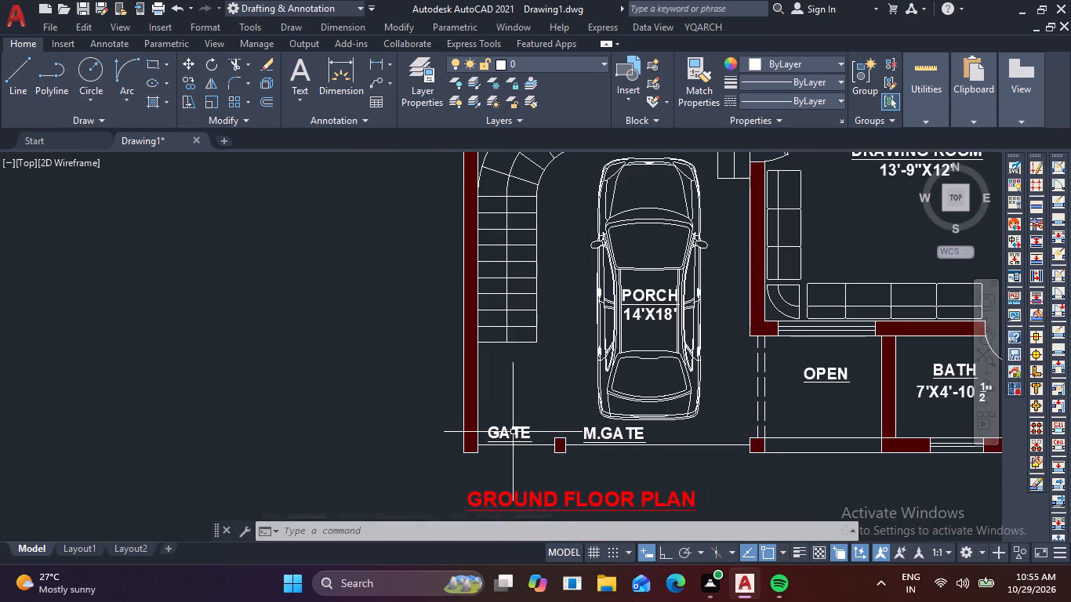
left_click(513, 432)
type("CO")
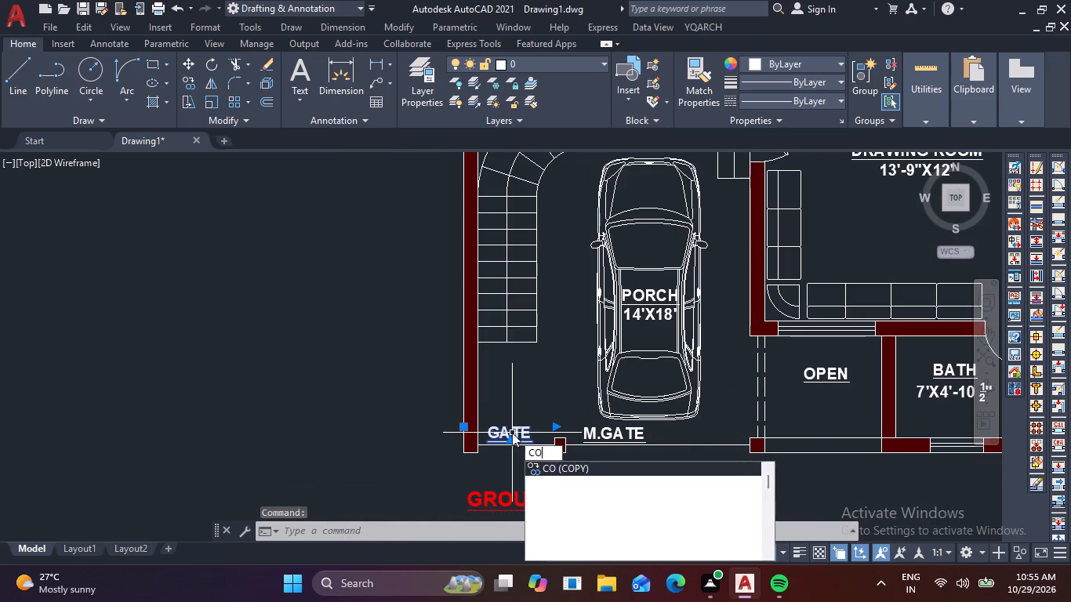
key("space")
left_click(511, 433)
scroll(499, 349, "up", 2)
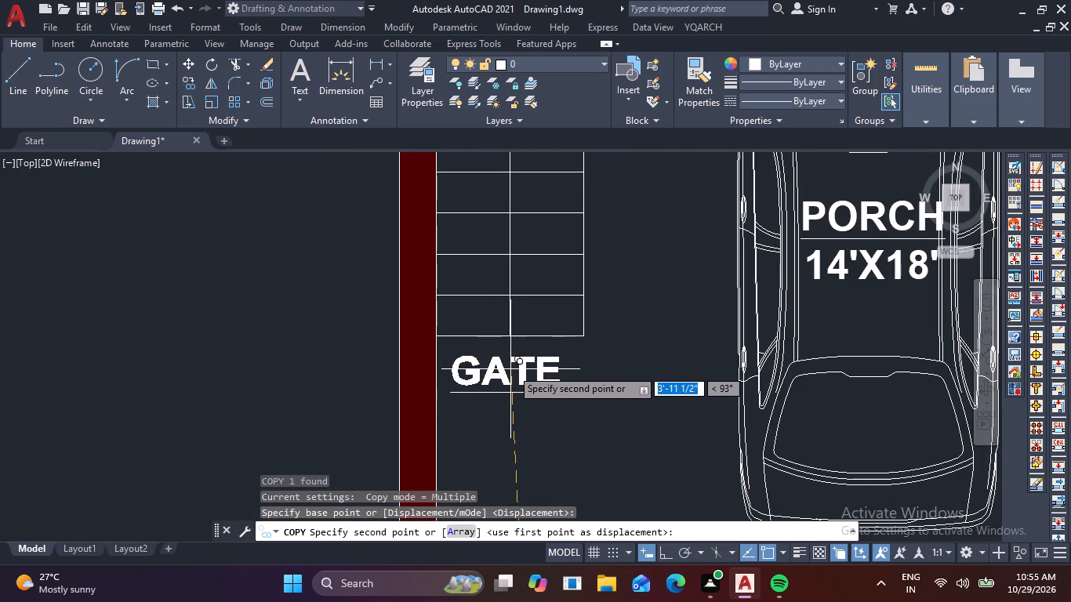
left_click(514, 367)
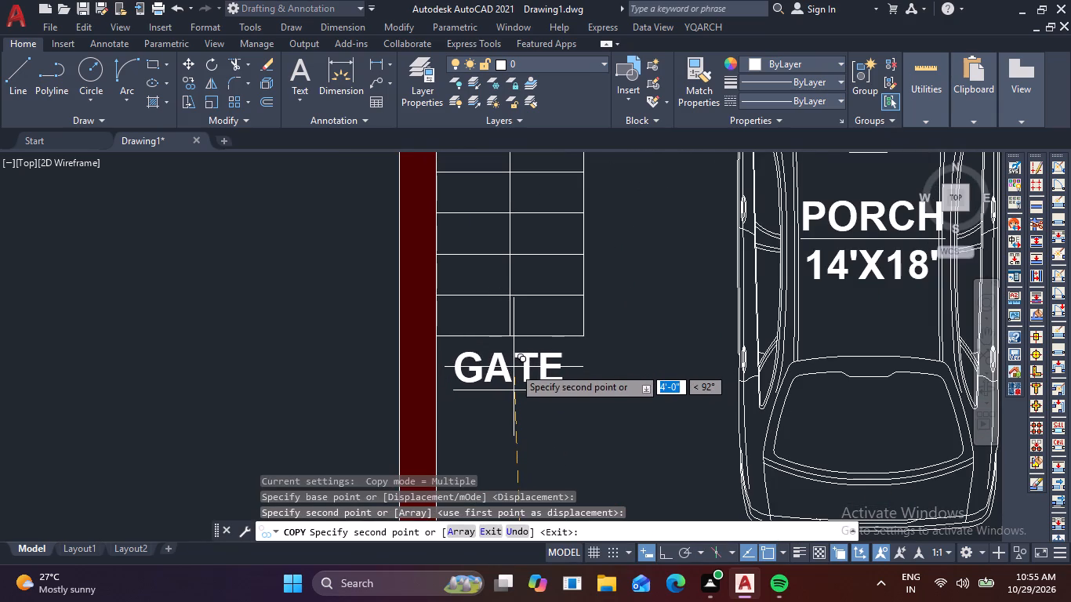
key("Escape")
Change the copied GATE label below the stair to read UP and narrow its text box.
left_click(514, 367)
triple_click(497, 372)
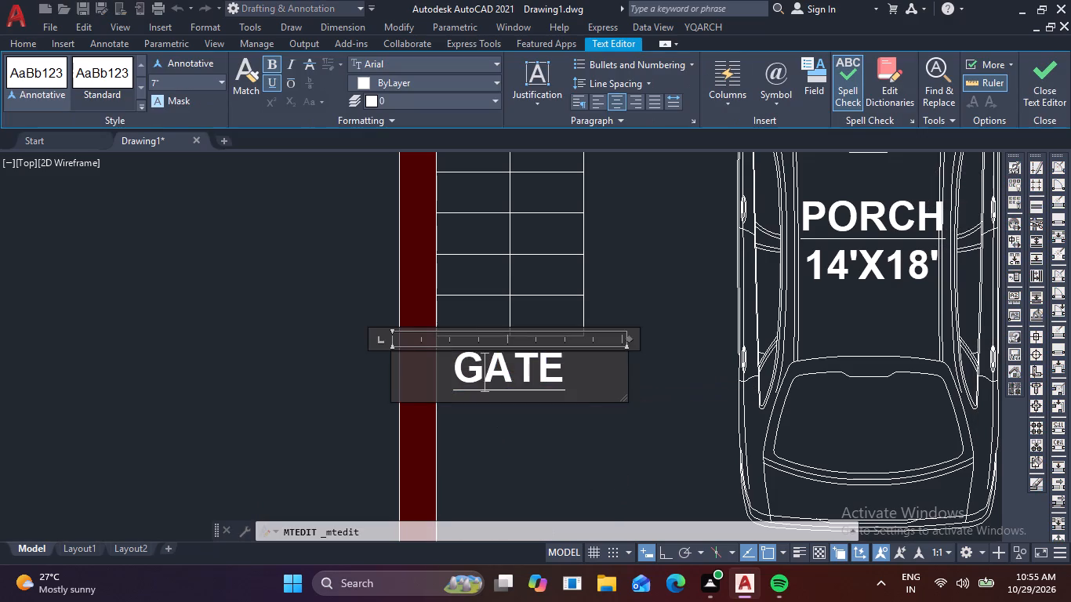
left_click(602, 368)
key("BackSpace")
key("BackSpace")
key("BackSpace")
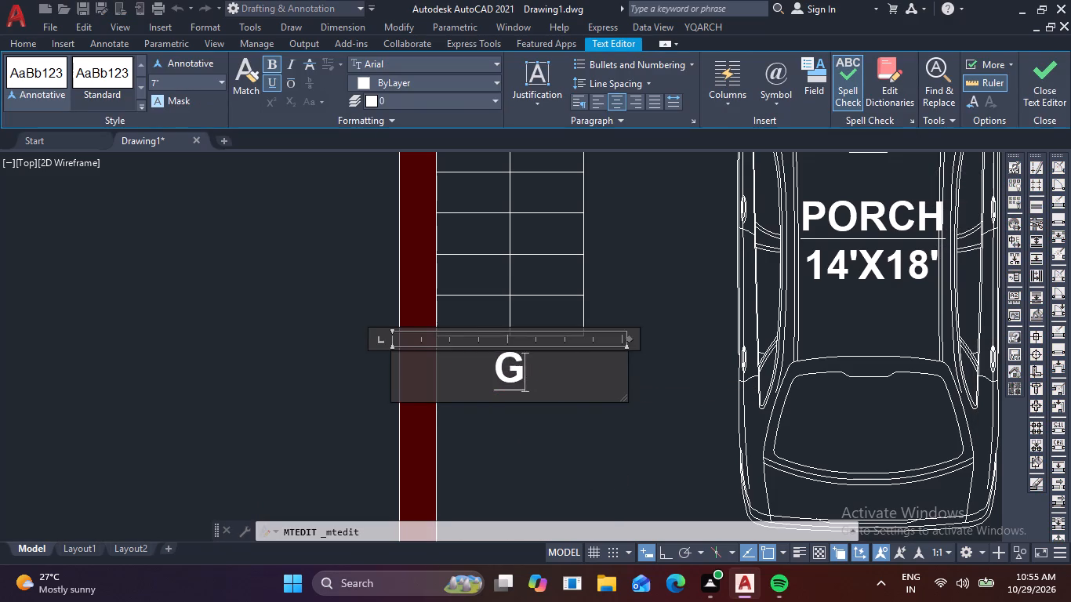
key("BackSpace")
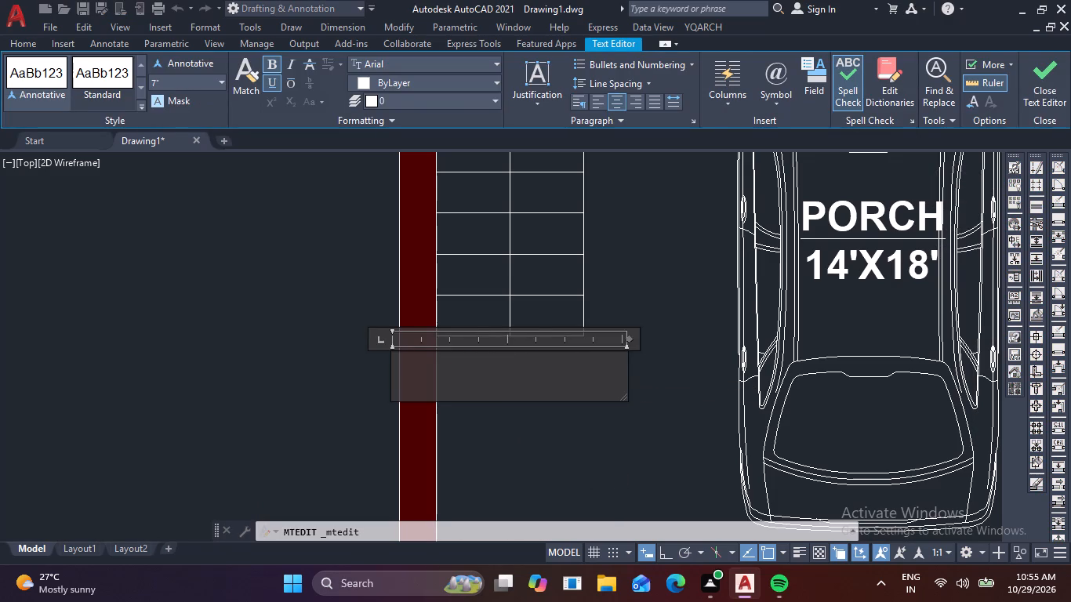
type("UP")
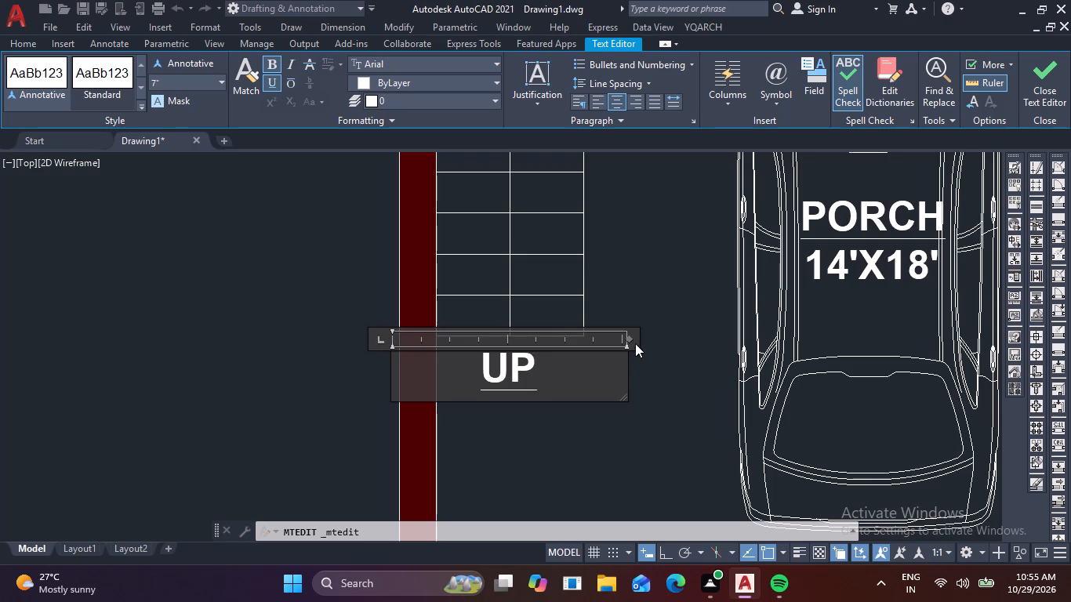
left_click_drag(630, 340, 532, 343)
left_click(610, 404)
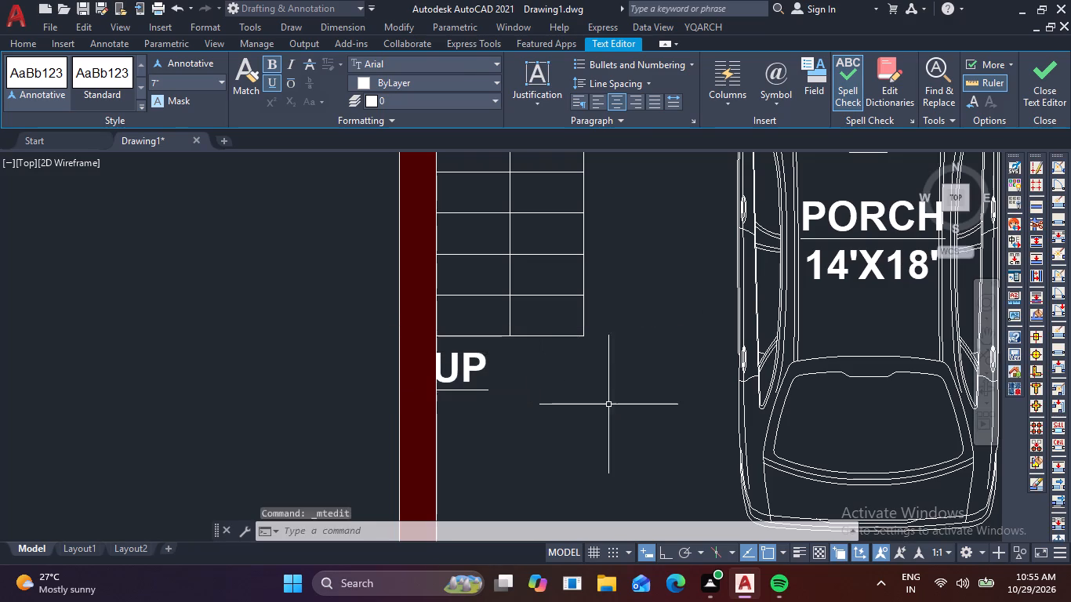
Move the UP label about 1' away from the outer wall to centre it under the stair centre line.
left_click(459, 364)
key("m")
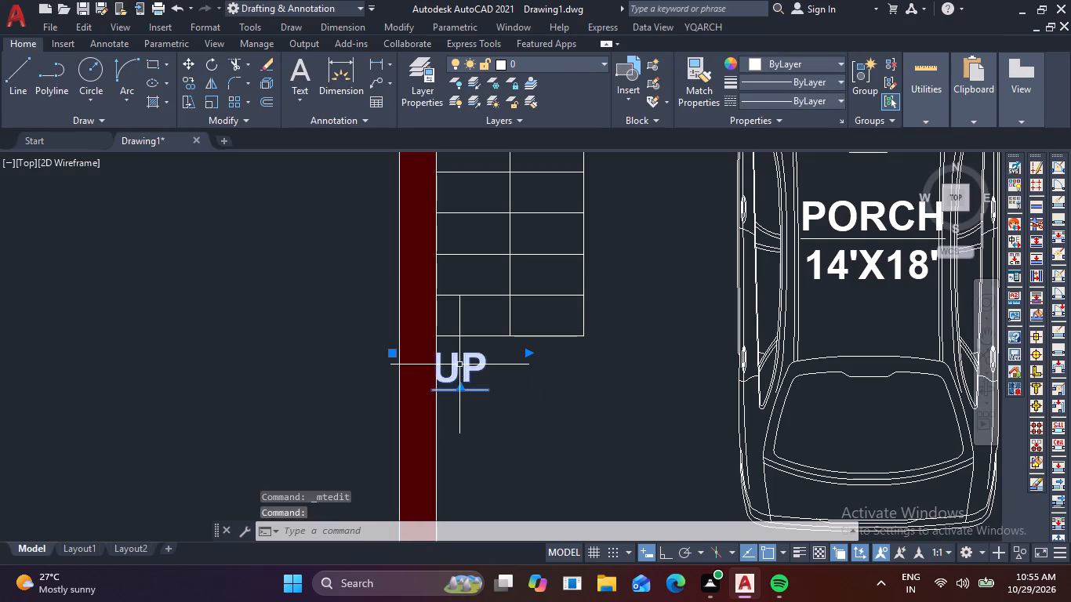
key("space")
left_click(461, 364)
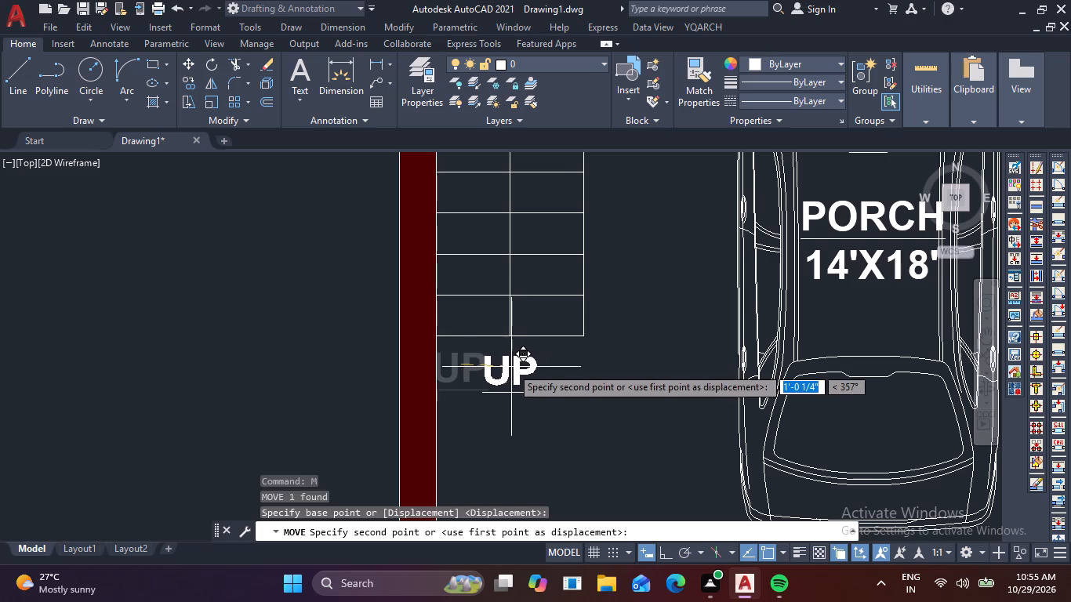
left_click(511, 367)
Draw a small box about 7" wide and 3 1/4" high on the stair's first riser, around the centre line, using orthogonal lines.
key("l")
key("space")
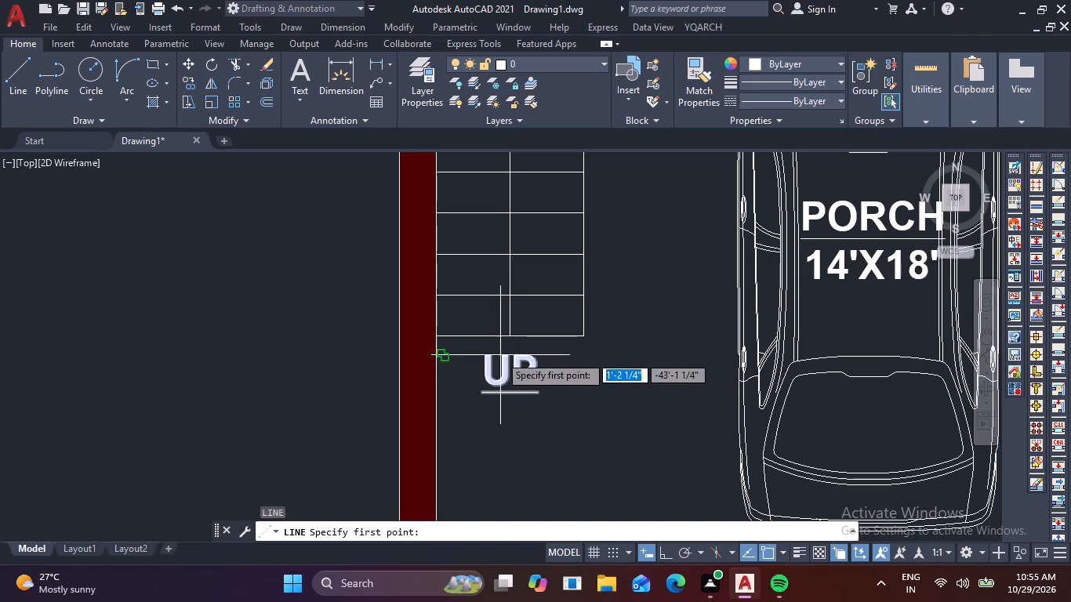
left_click(495, 336)
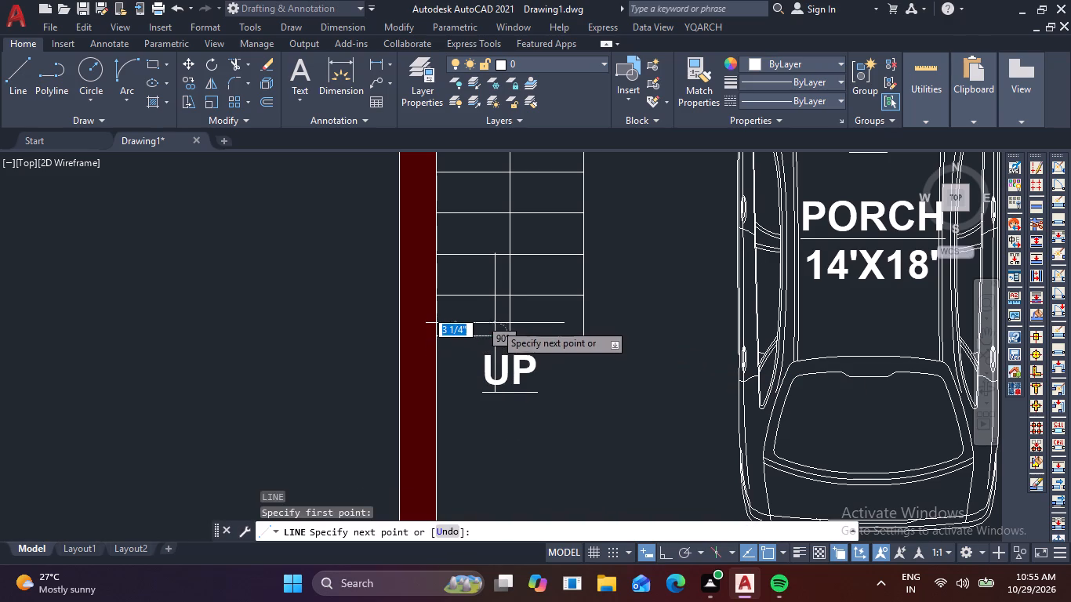
key("F8")
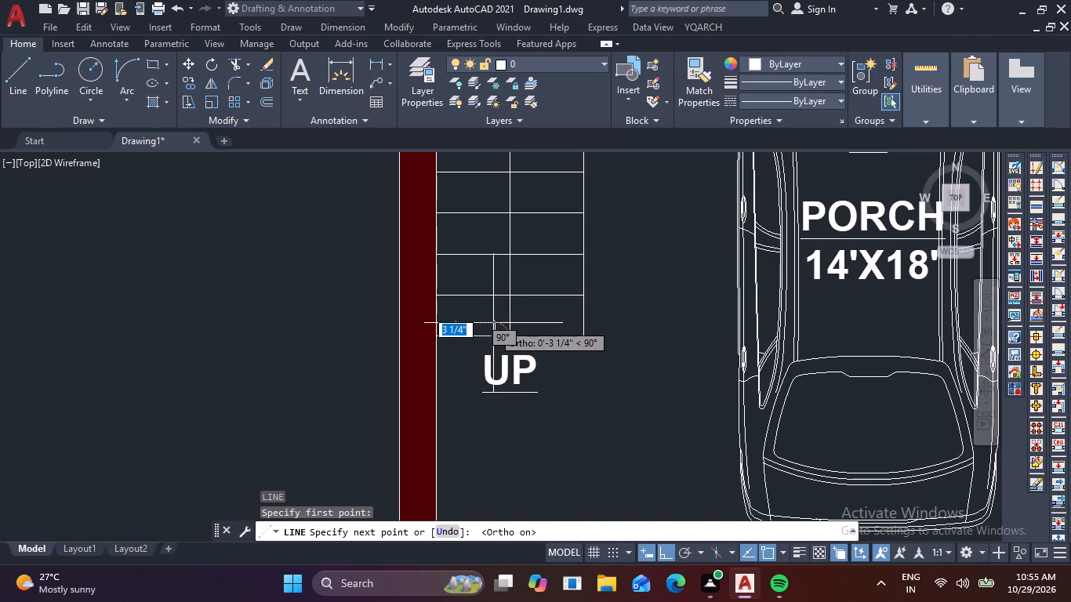
left_click(492, 321)
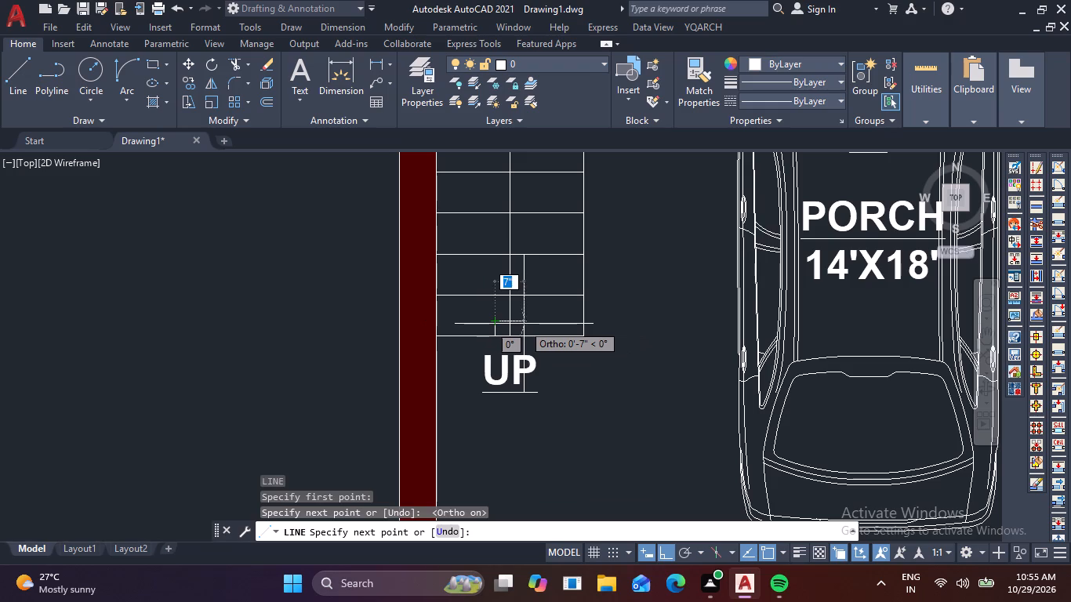
left_click(526, 324)
left_click(524, 335)
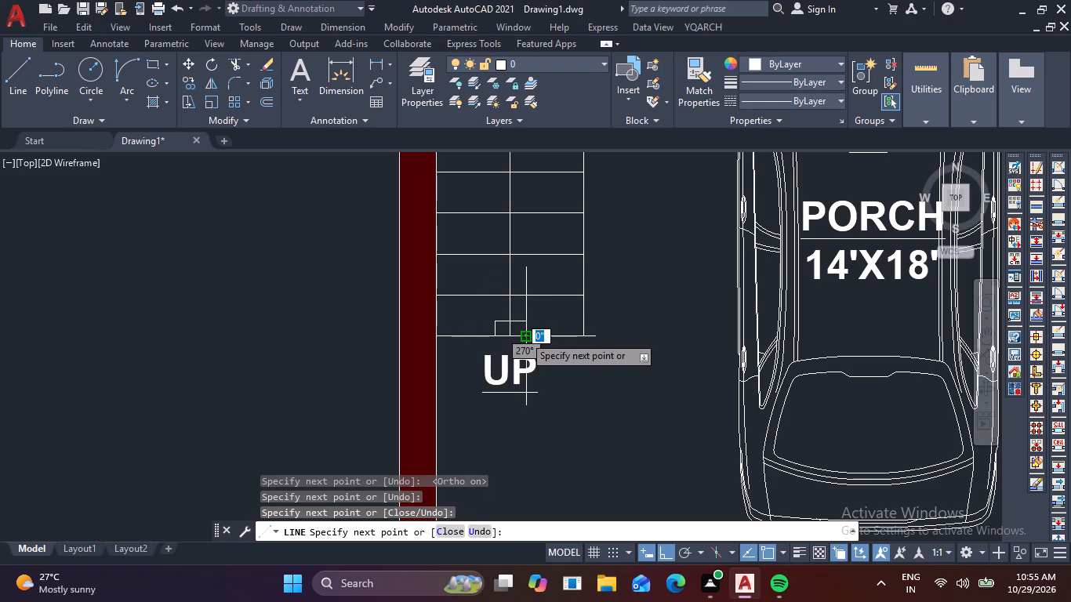
key("space")
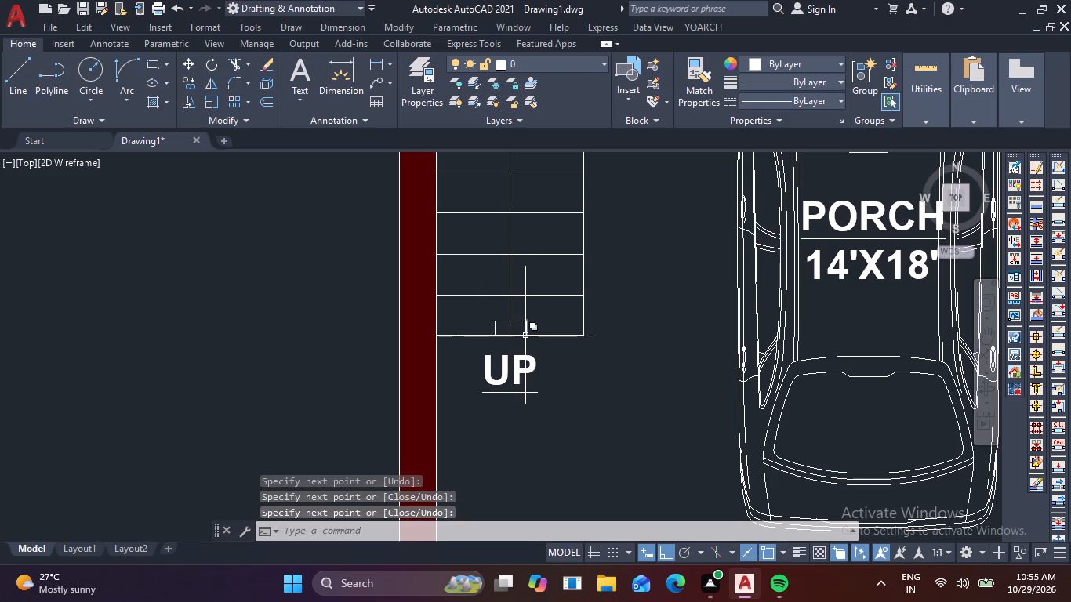
Fill both halves of the small box at the stair's start with a Solid hatch.
key("h")
key("space")
left_click(147, 79)
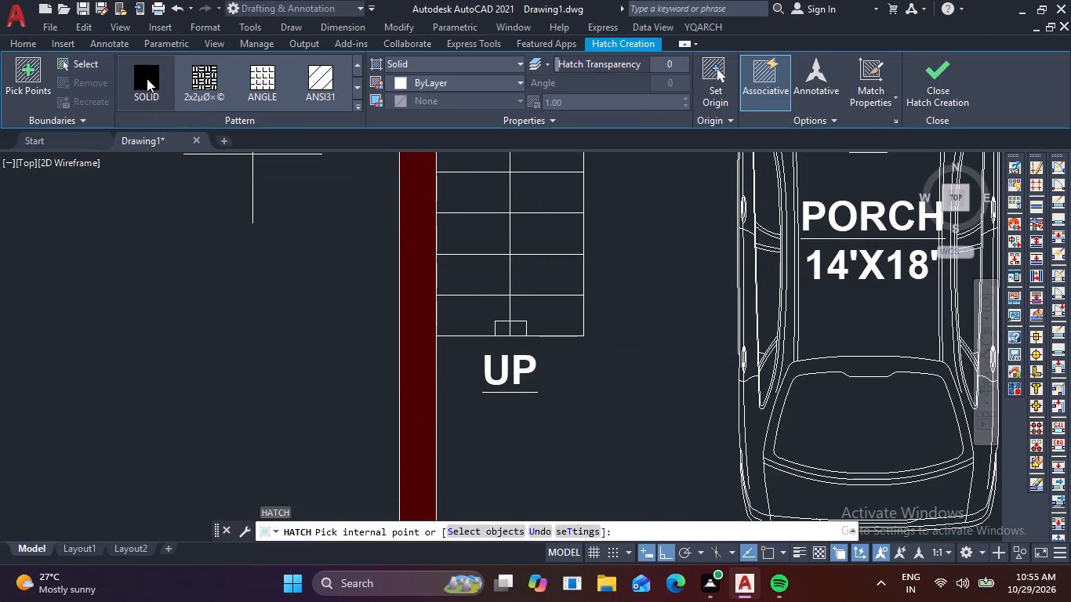
scroll(520, 326, "up", 2)
left_click(467, 330)
left_click(514, 333)
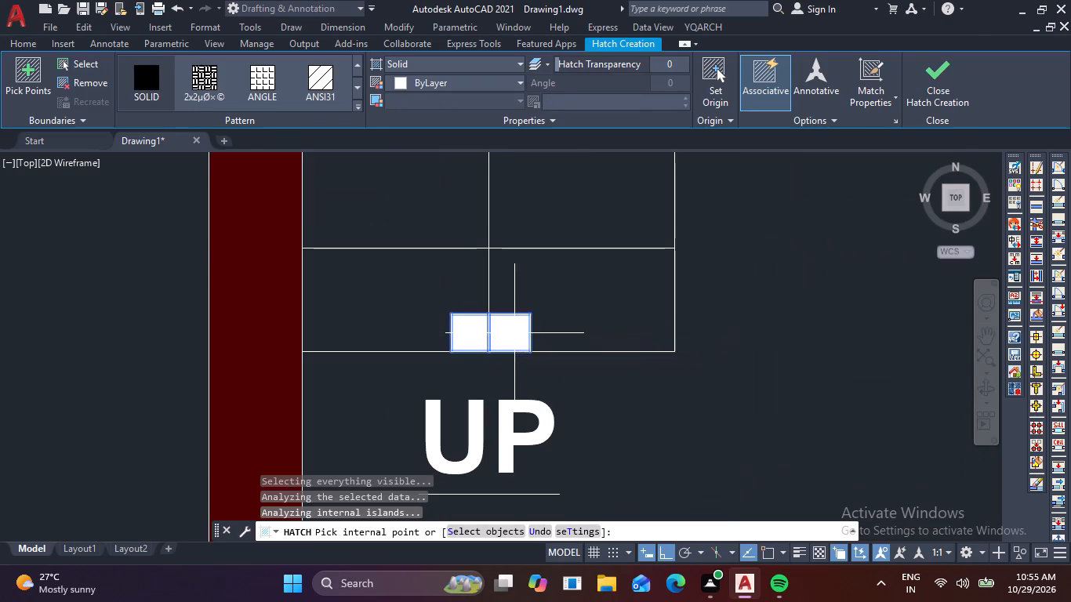
left_click(957, 81)
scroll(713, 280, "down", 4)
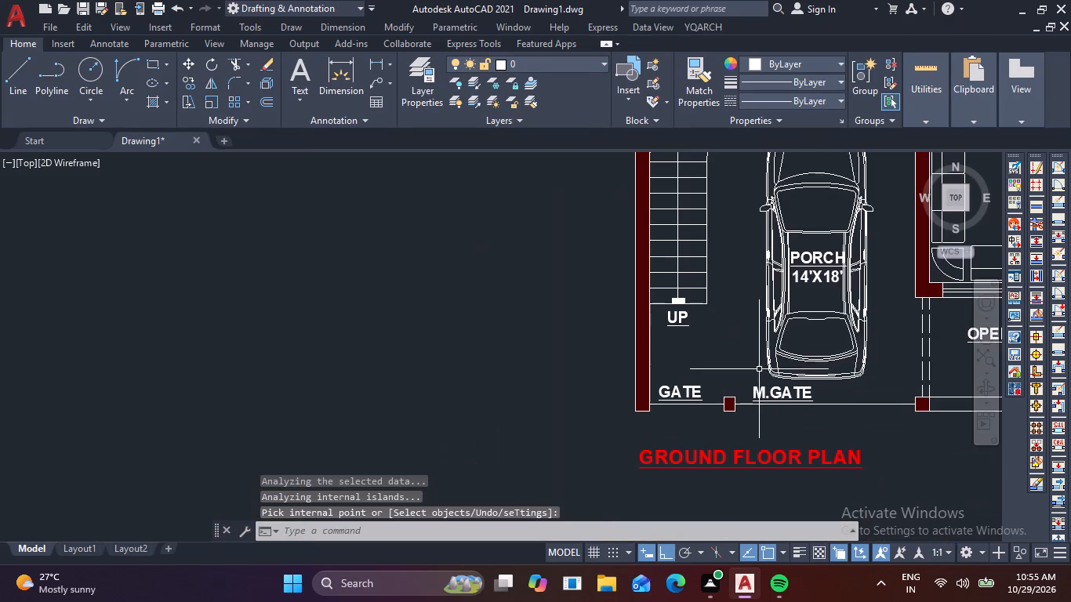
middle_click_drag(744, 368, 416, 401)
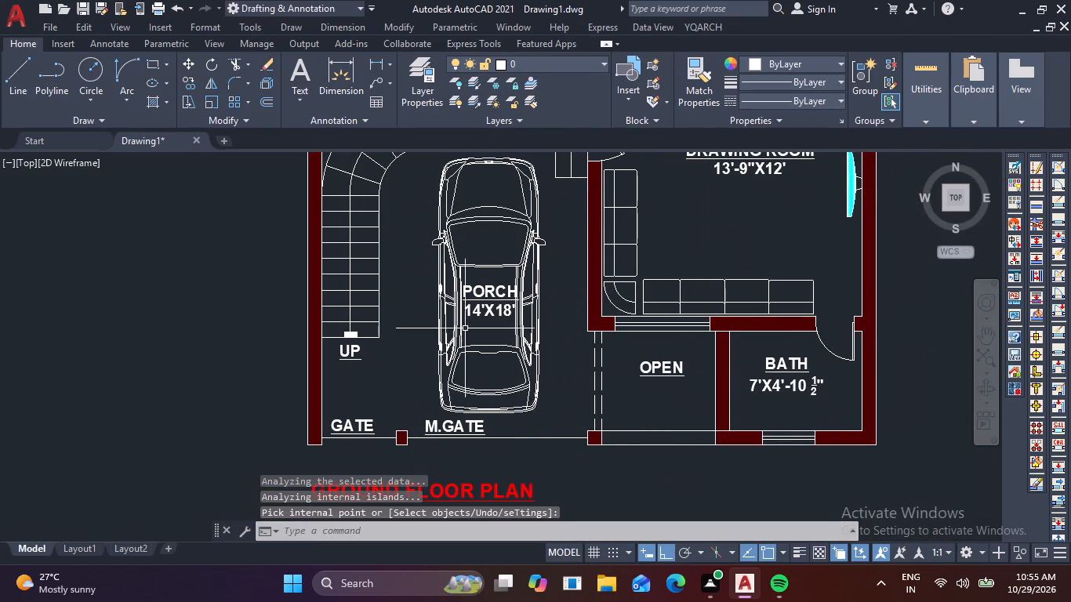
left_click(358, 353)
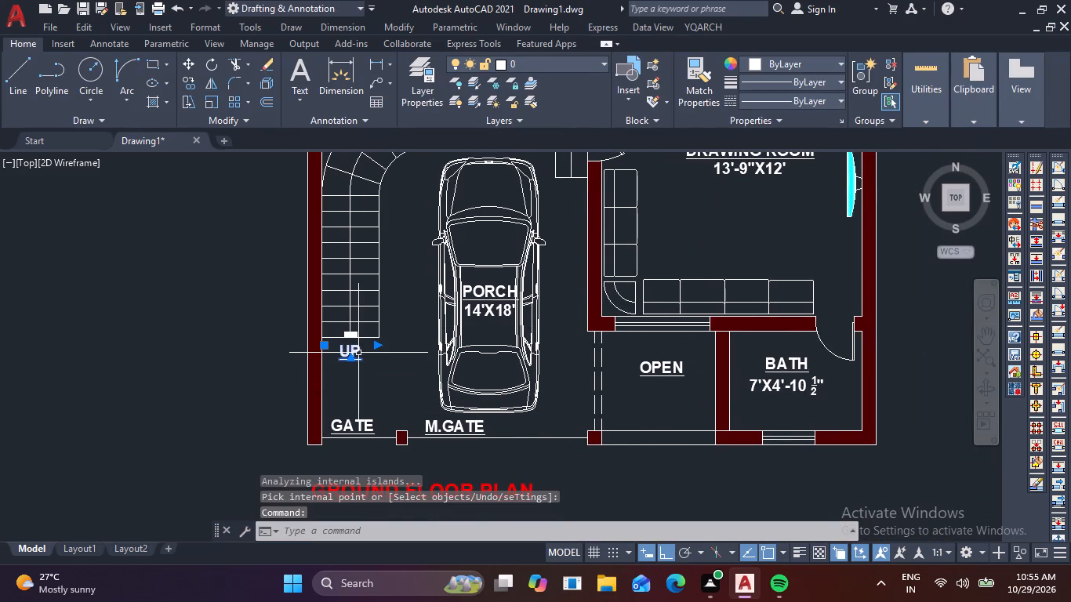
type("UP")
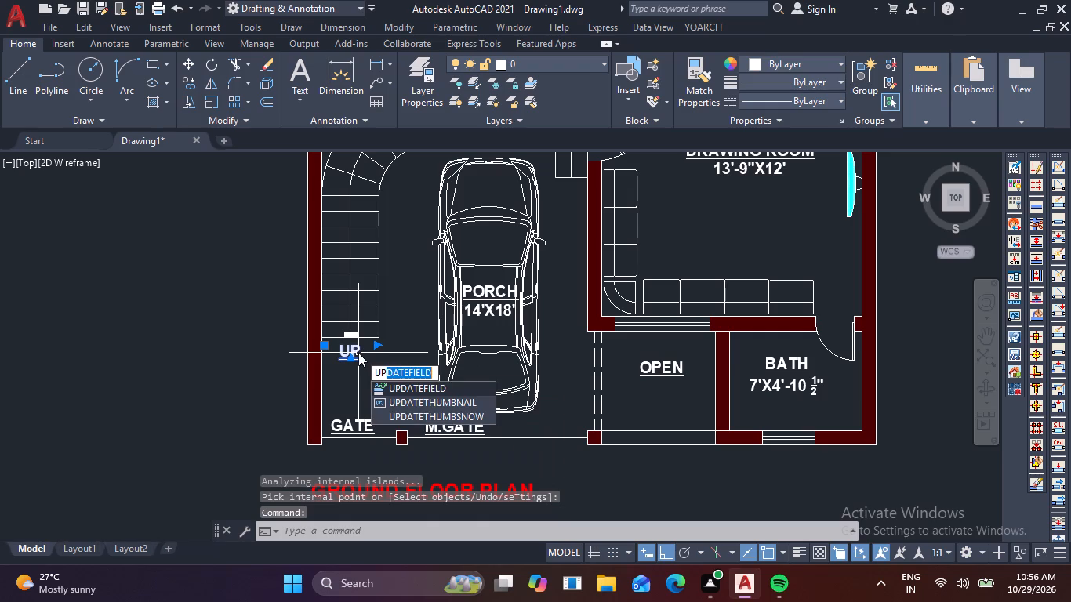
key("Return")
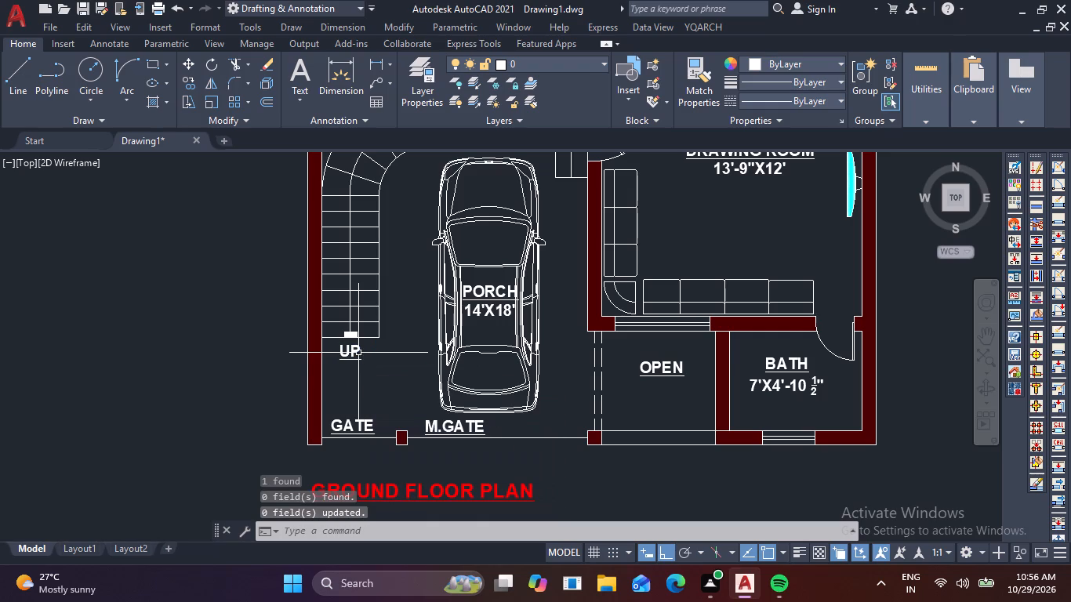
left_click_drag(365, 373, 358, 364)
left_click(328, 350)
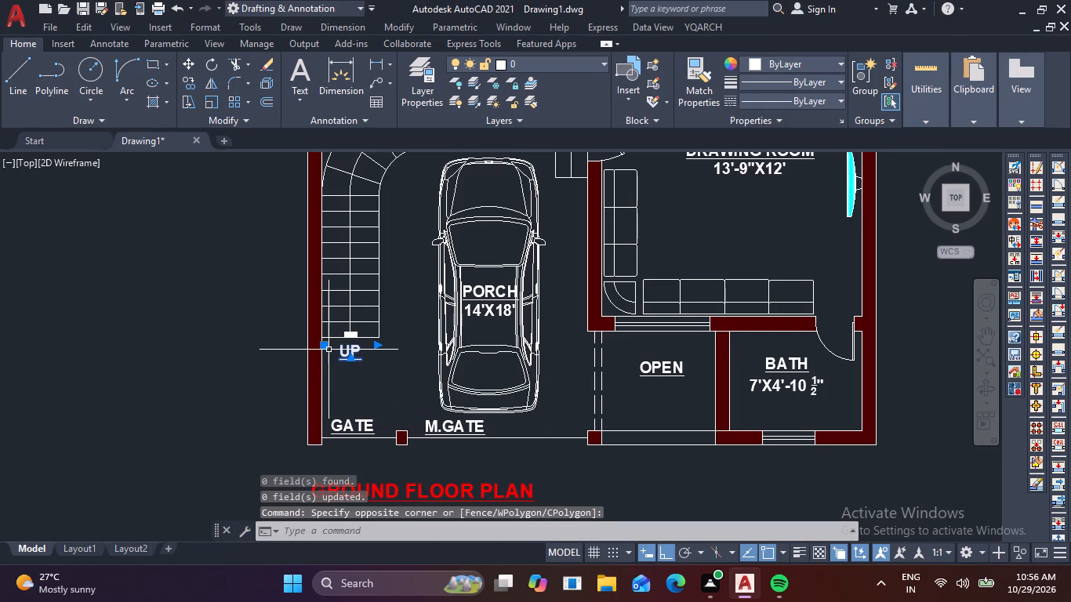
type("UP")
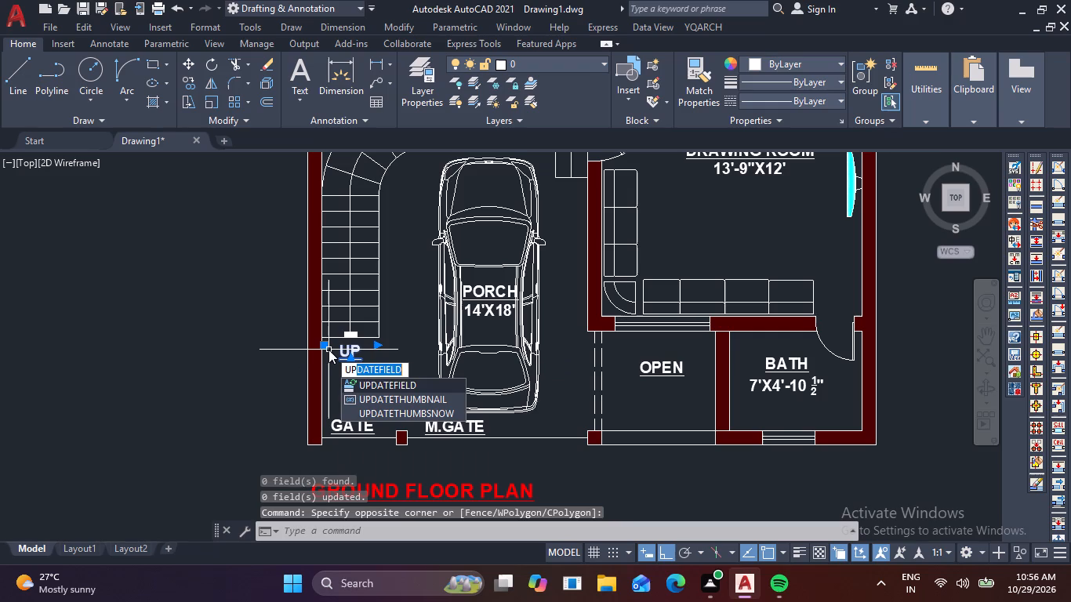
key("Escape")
Copy the UP label from the stair to the inner corner of the L-shaped entrance steps in front of the car.
left_click(343, 349)
type("CO")
key("space")
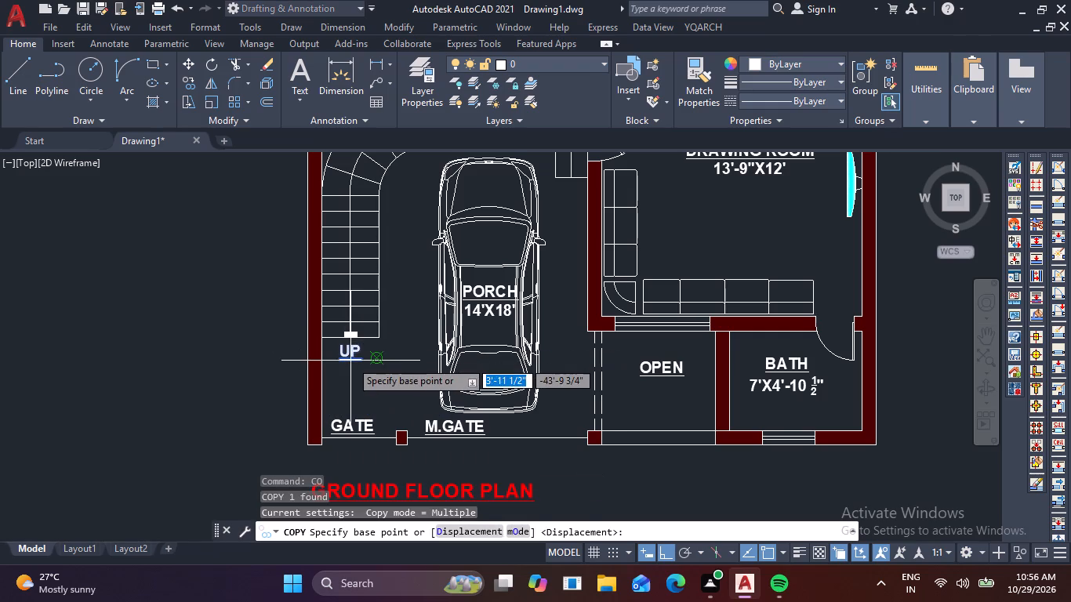
left_click(350, 361)
middle_click_drag(482, 251, 477, 371)
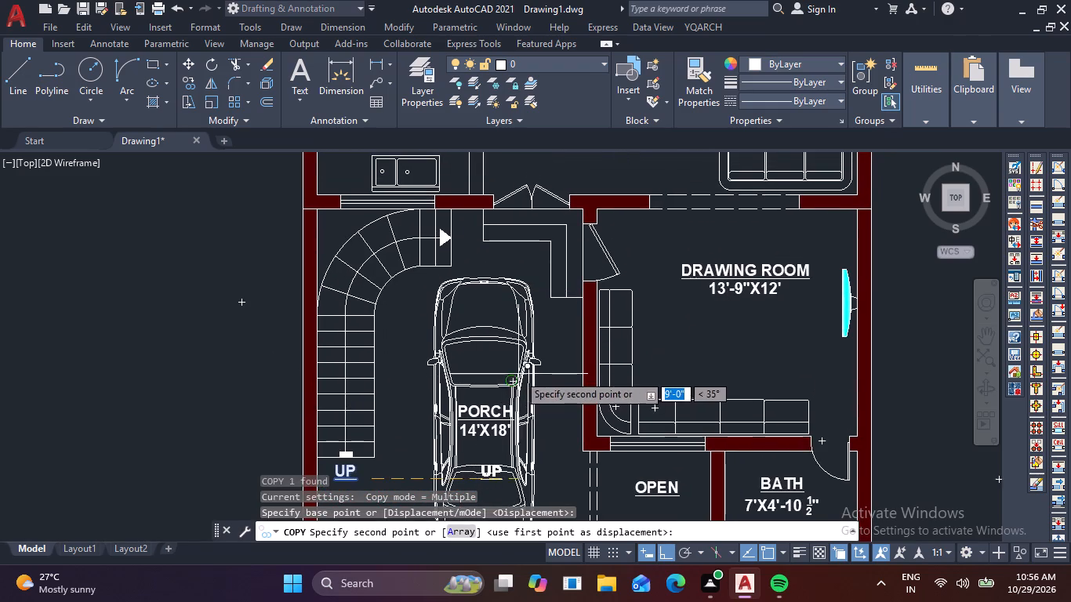
key("F8")
scroll(552, 263, "up", 1)
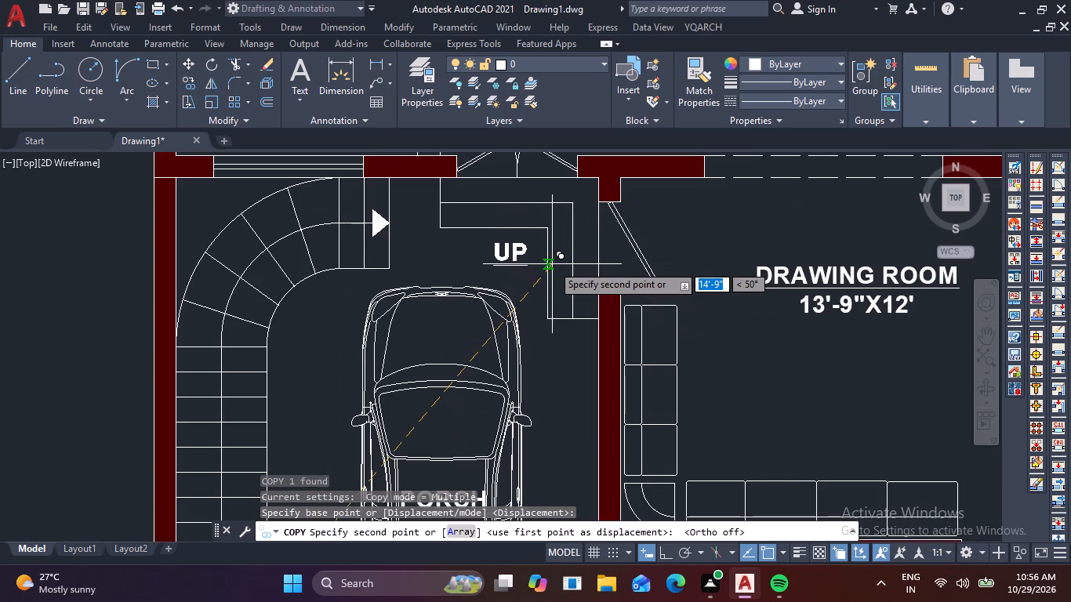
scroll(554, 269, "up", 2)
middle_click_drag(534, 285, 517, 350)
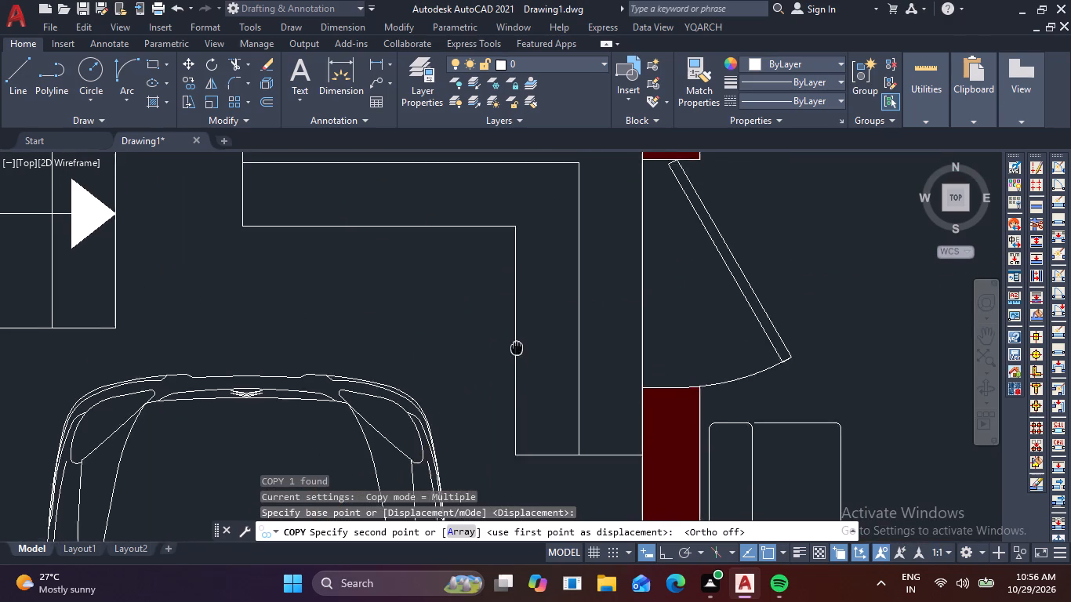
middle_click_drag(517, 350, 518, 373)
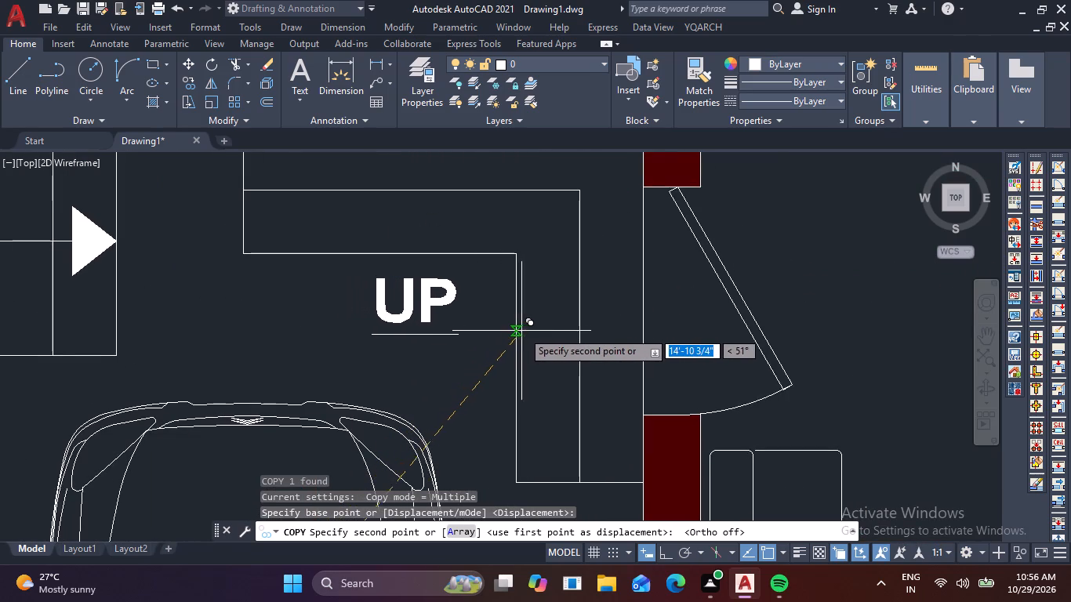
left_click(524, 329)
key("Escape")
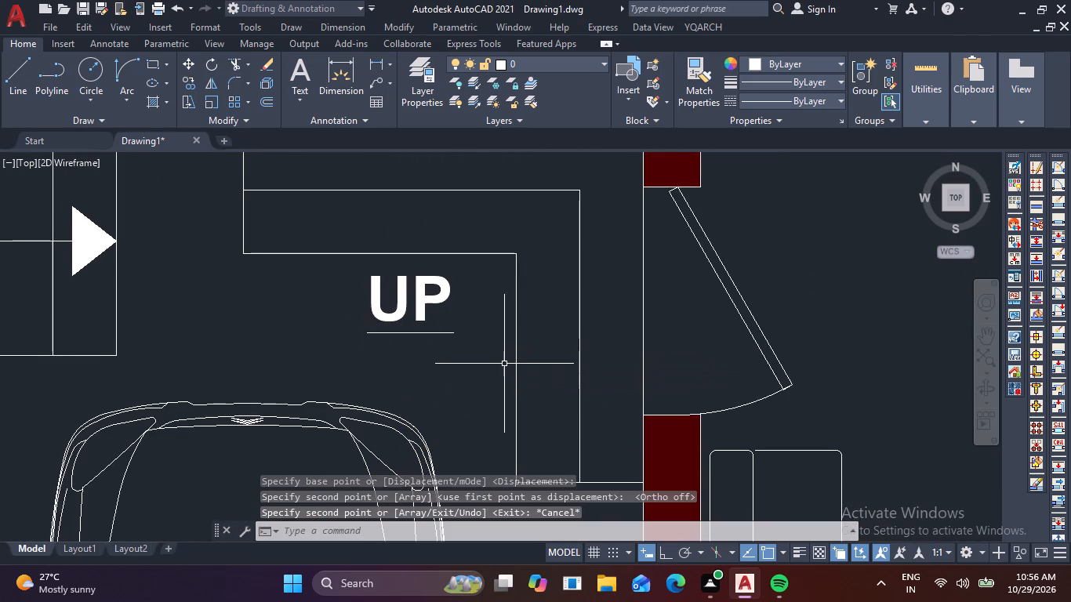
Draw an upward-pointing triangle with sides about 9" long on the lower entrance step's edge, directly above the UP label.
key("l")
key("space")
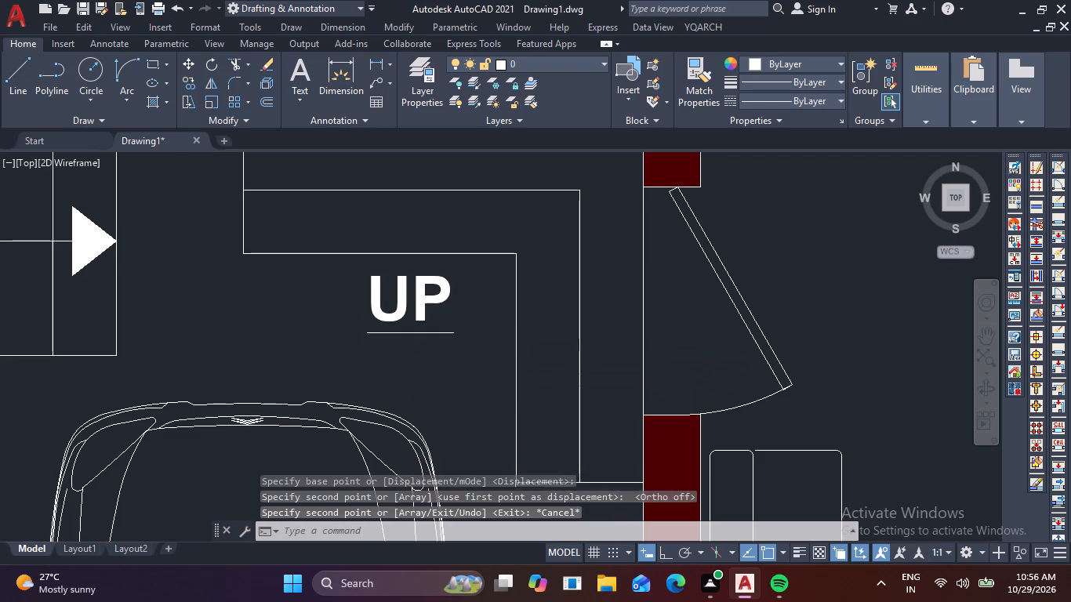
left_click(374, 253)
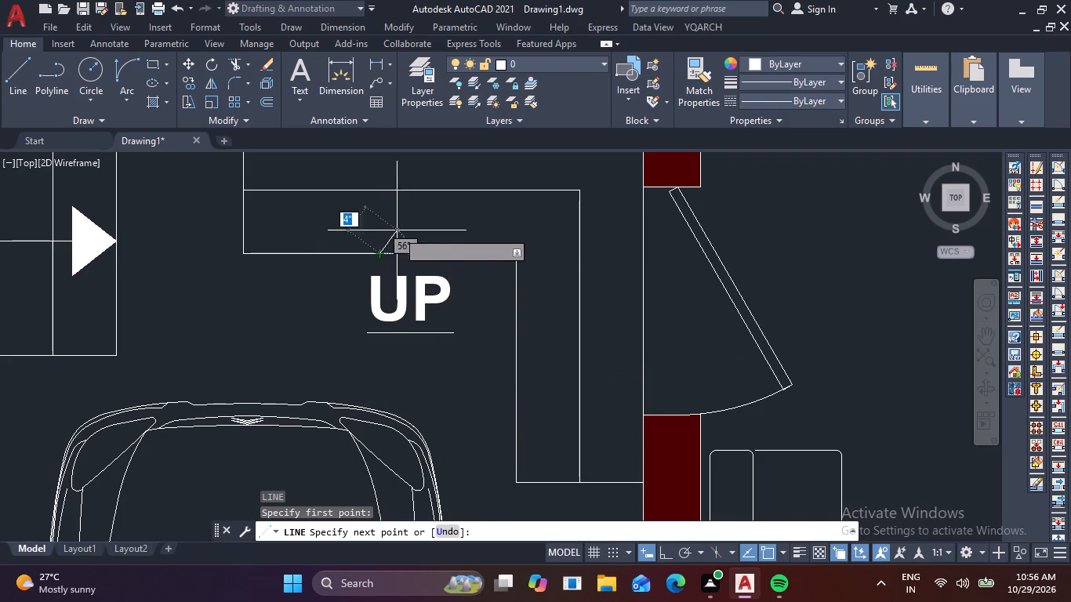
left_click(412, 201)
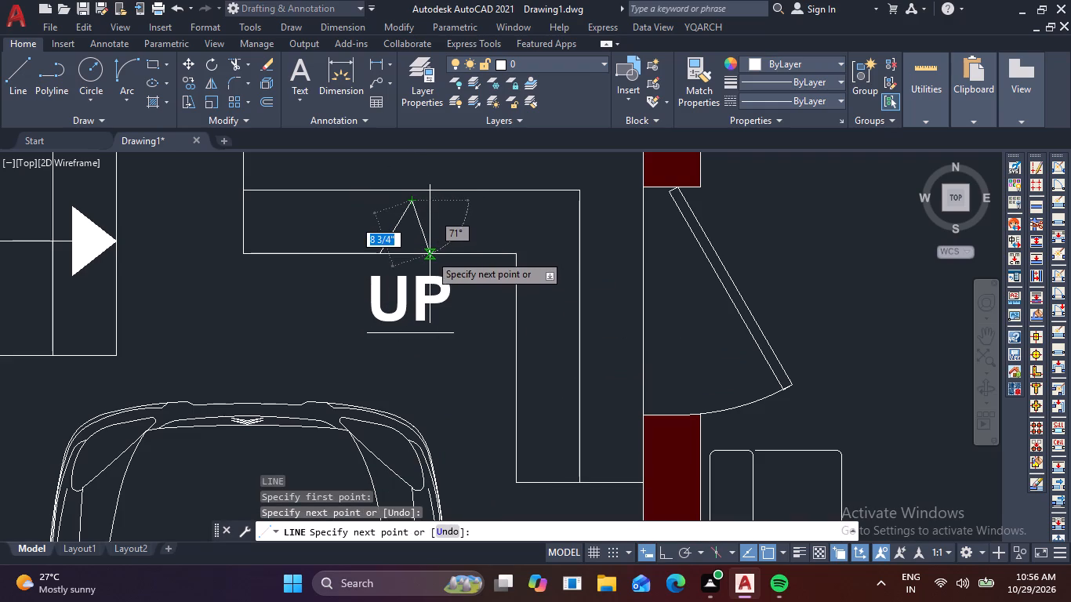
left_click(437, 254)
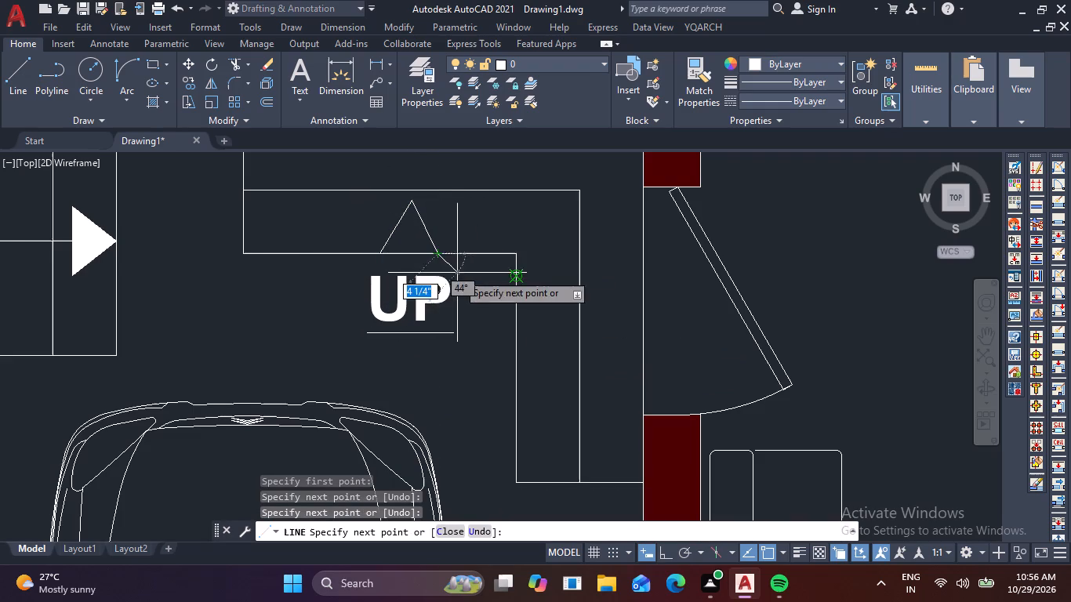
key("space")
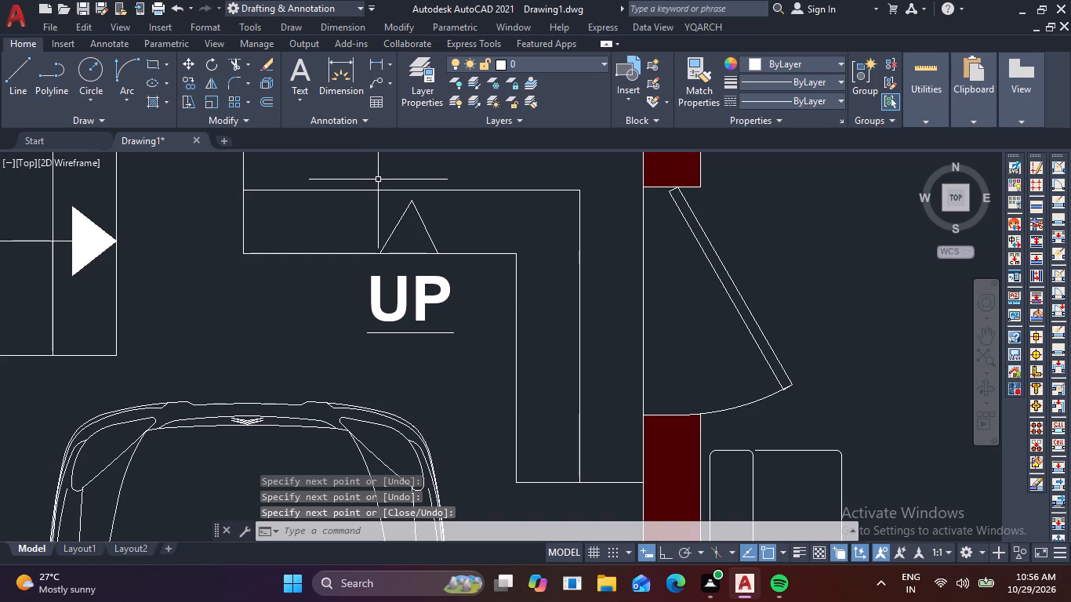
Fill the triangle above the entrance steps' UP label with a Solid hatch.
key("h")
key("space")
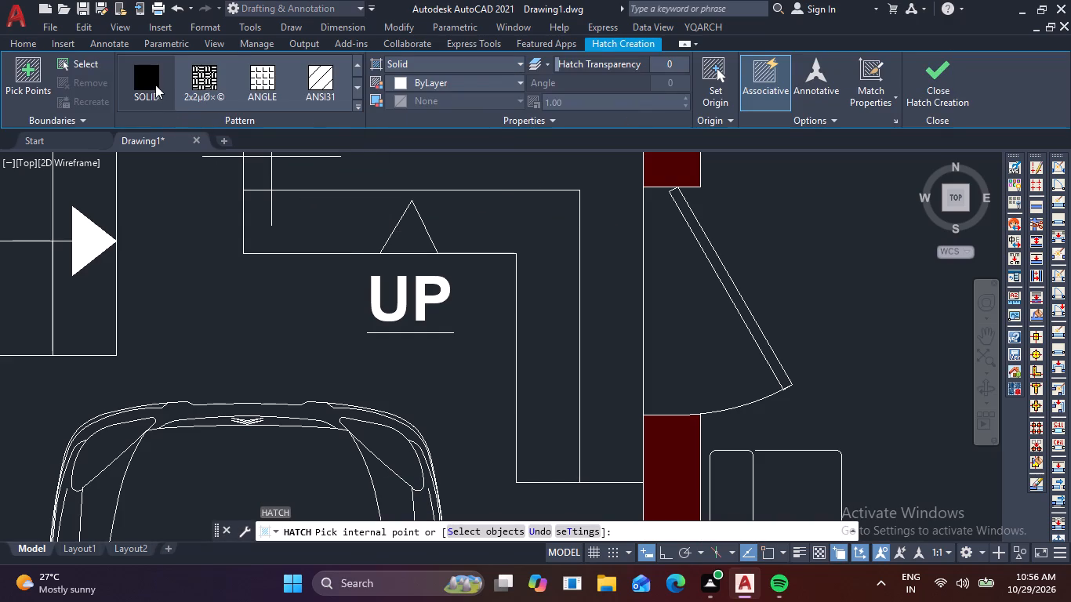
left_click(151, 82)
left_click(405, 232)
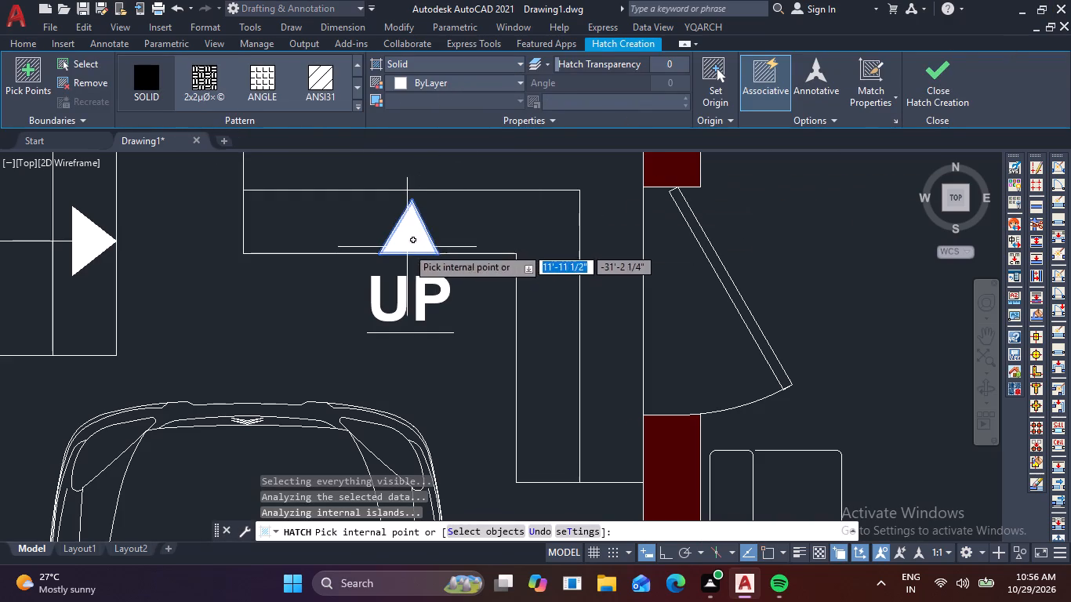
left_click(930, 94)
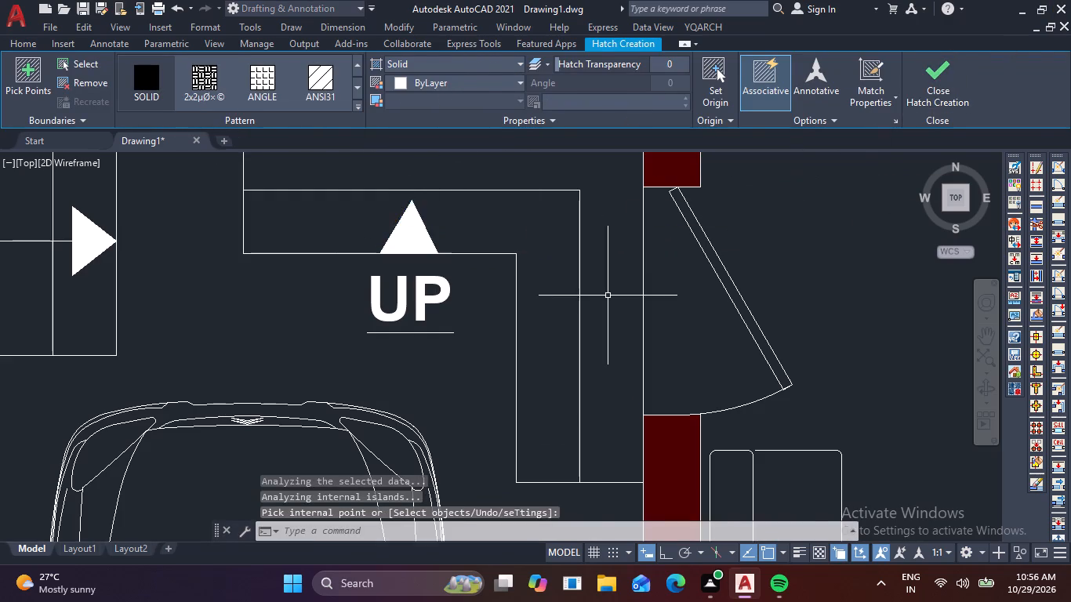
Review the whole ground floor plan, from the porch and gates up to the bedrooms and the top dimension.
scroll(569, 319, "down", 3)
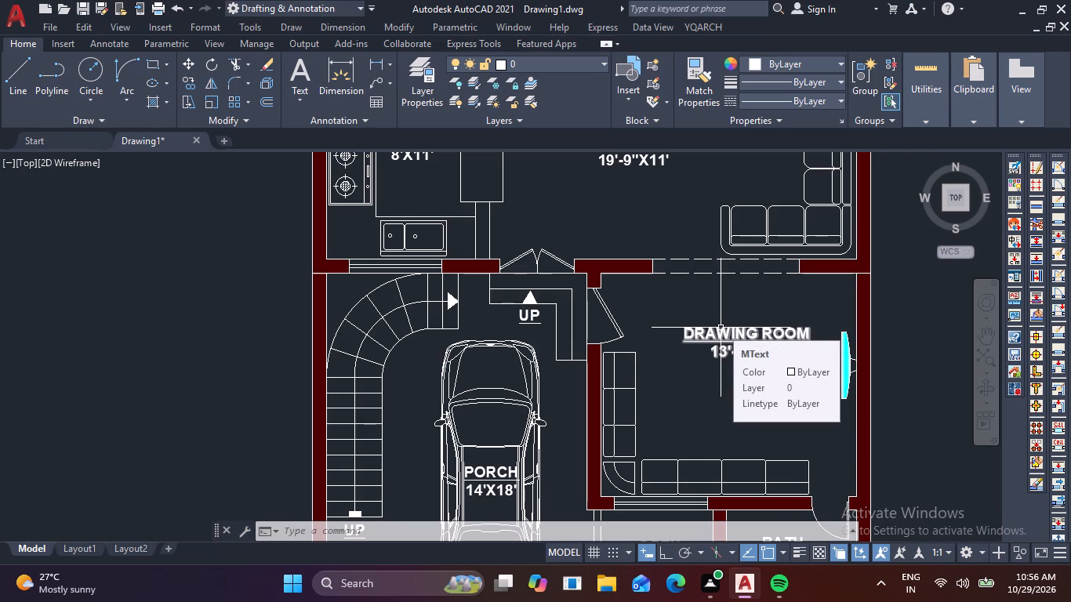
scroll(721, 328, "down", 3)
scroll(769, 403, "up", 2)
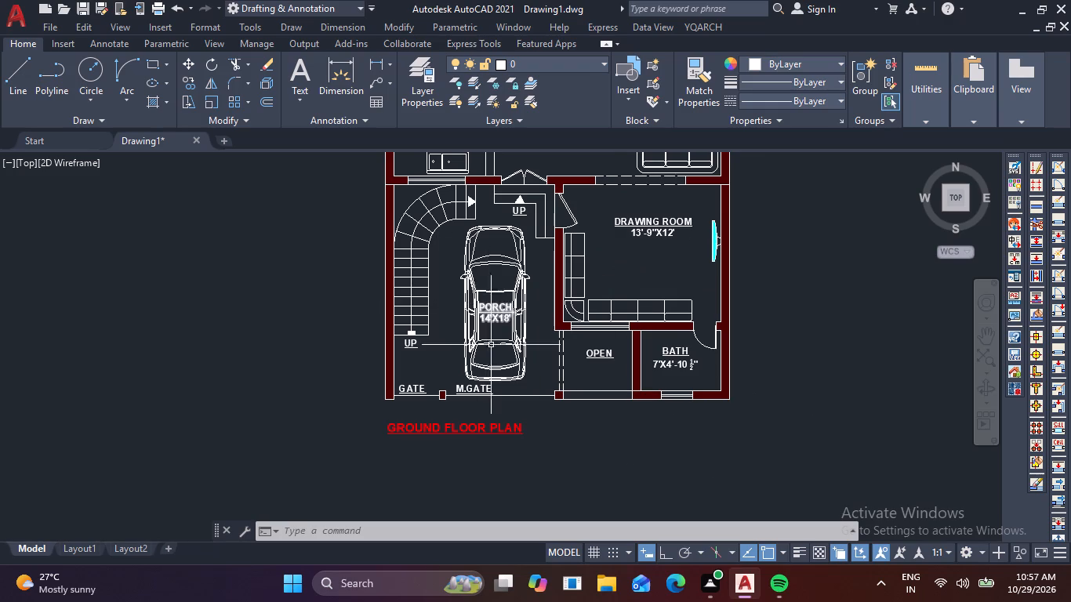
middle_click_drag(453, 346, 425, 453)
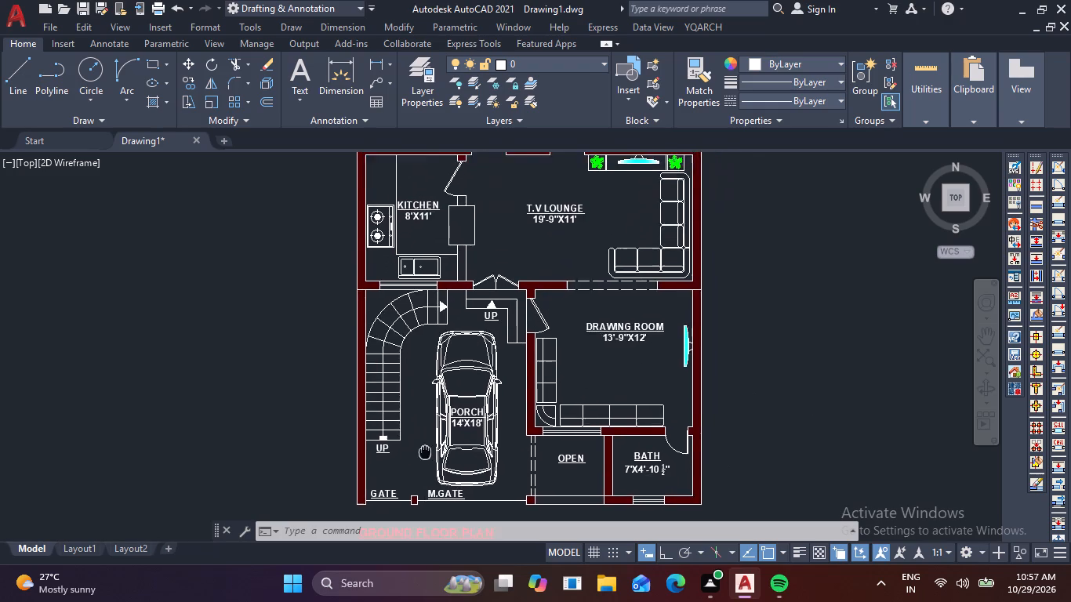
middle_click_drag(425, 453, 427, 515)
scroll(479, 399, "down", 1)
middle_click_drag(512, 302, 505, 350)
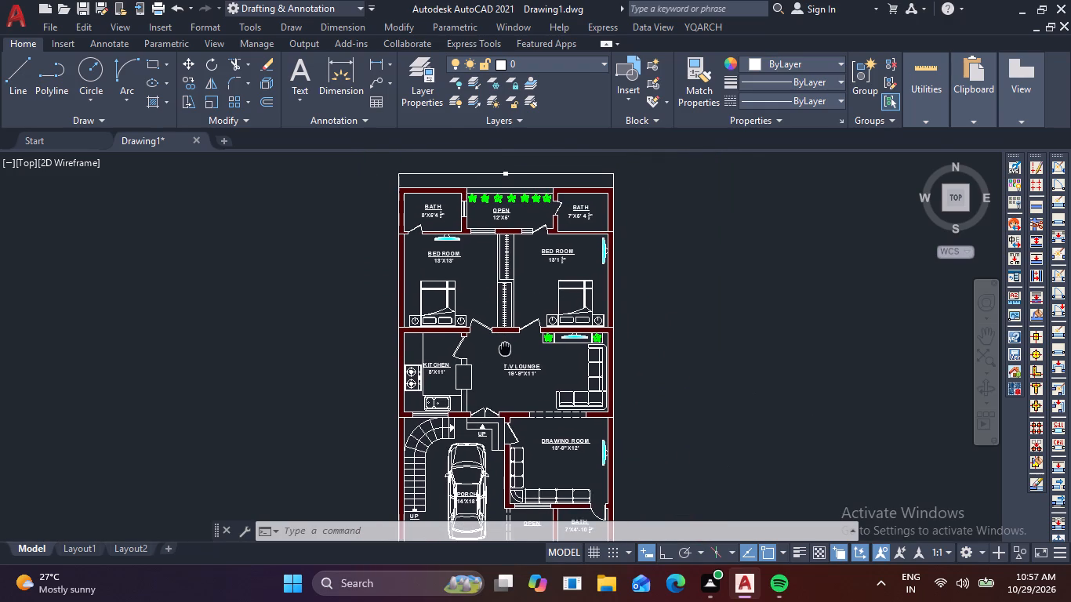
middle_click_drag(505, 350, 503, 350)
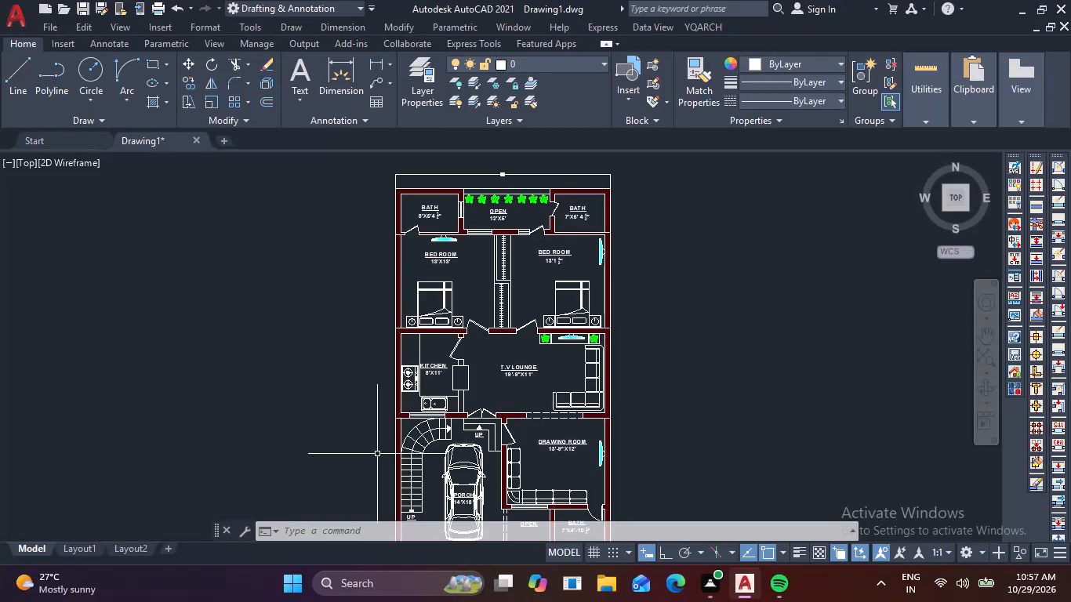
scroll(536, 422, "down", 1)
middle_click_drag(528, 435, 517, 390)
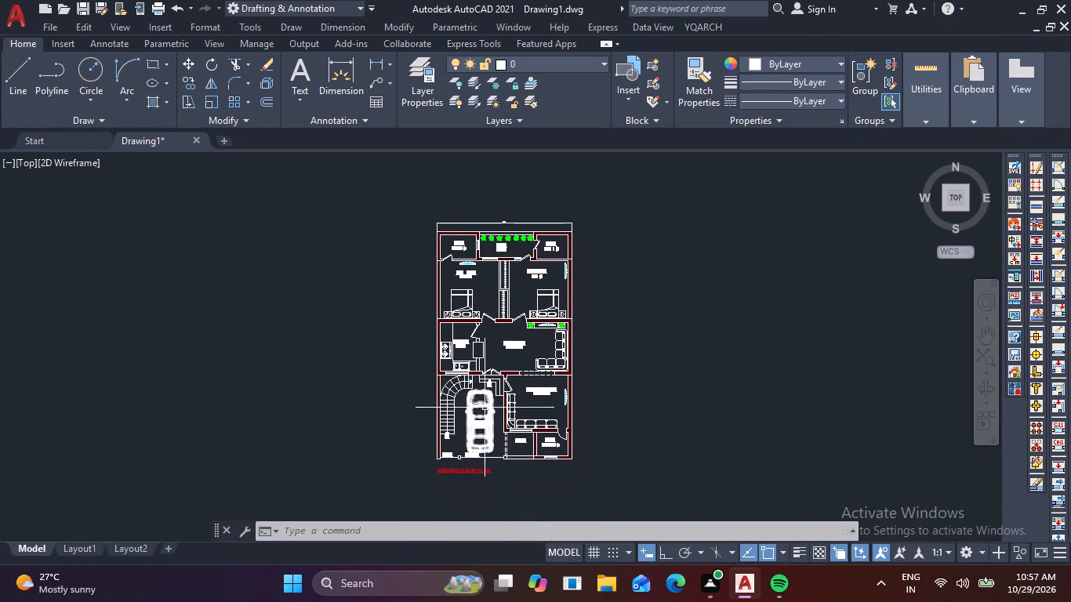
Move the GROUND FLOOR PLAN title straight up about 11", closer to the plan's front wall.
scroll(489, 413, "up", 1)
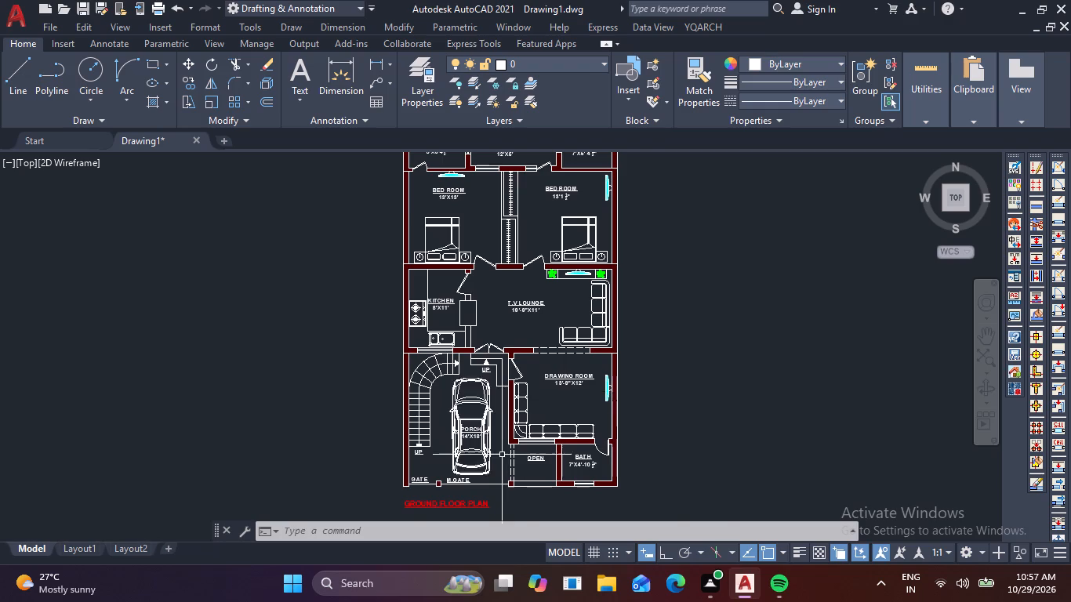
scroll(500, 459, "up", 2)
middle_click_drag(489, 481, 529, 316)
left_click(482, 419)
left_click(437, 401)
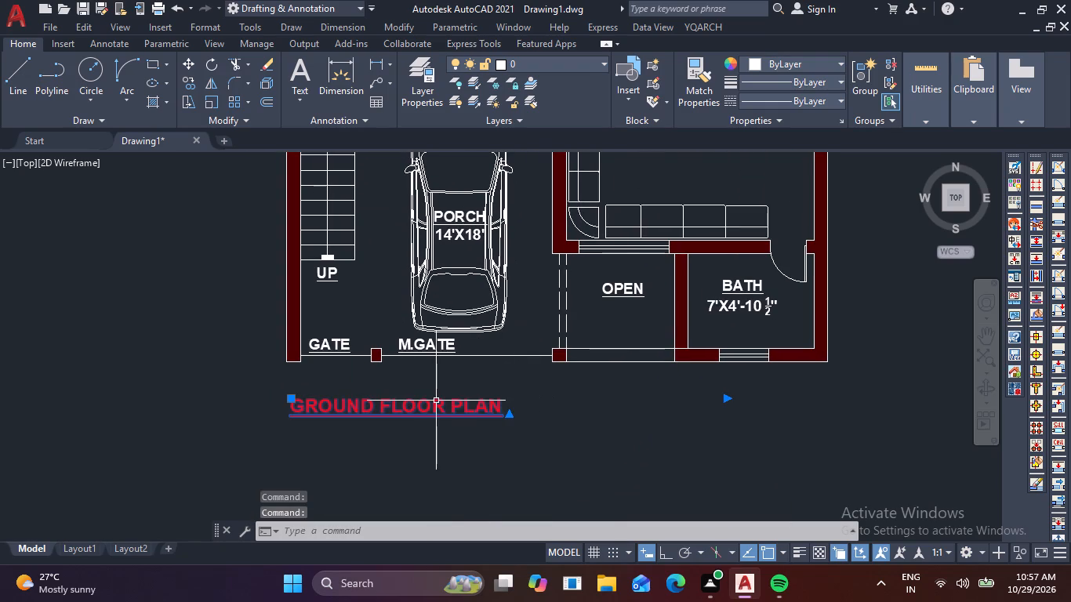
right_click(436, 401)
left_click(475, 294)
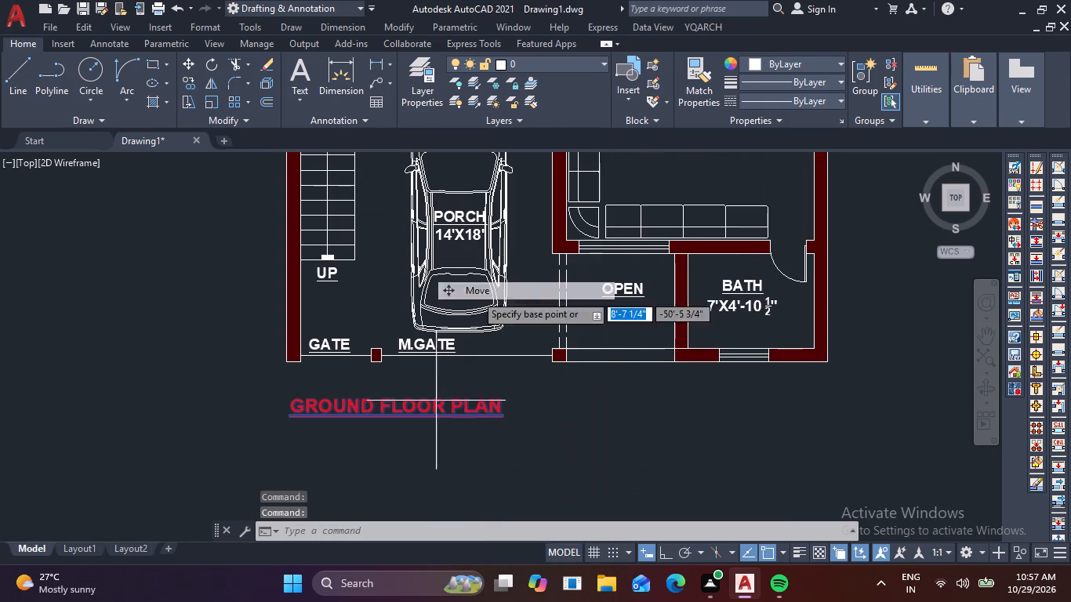
left_click(290, 418)
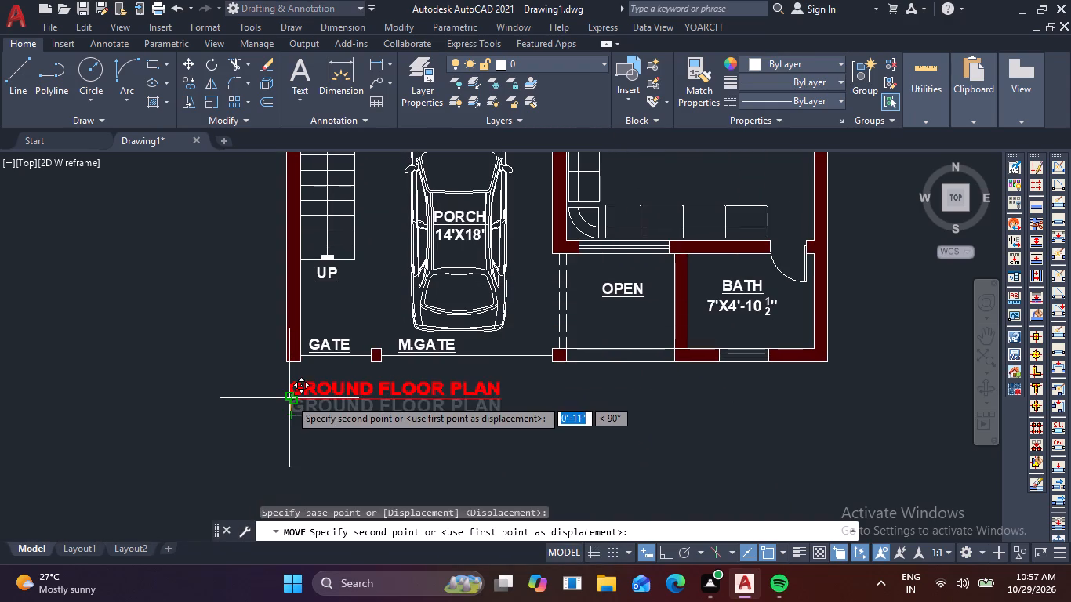
left_click(289, 398)
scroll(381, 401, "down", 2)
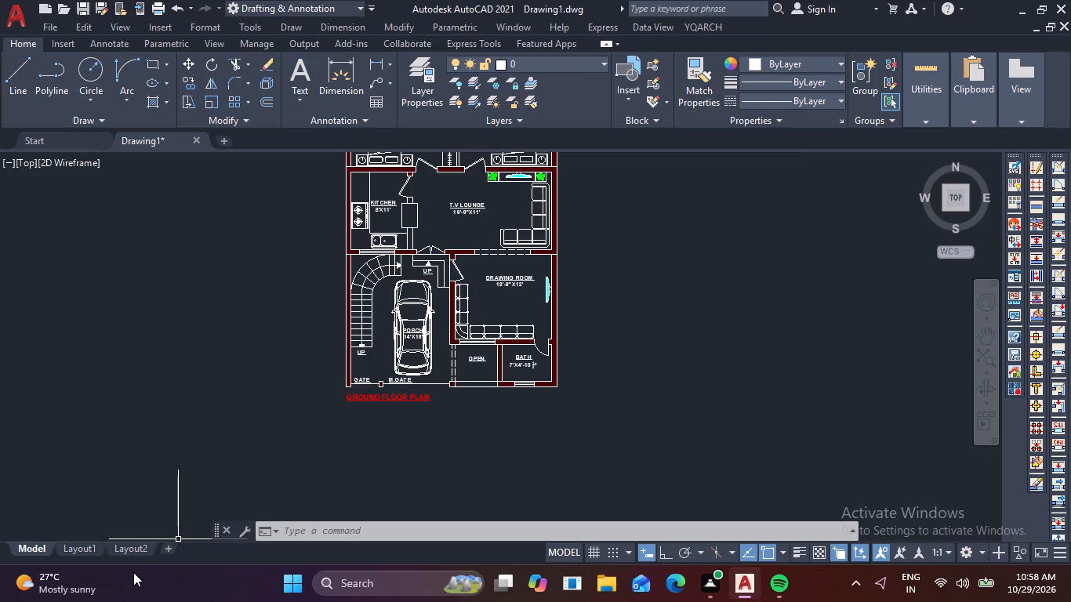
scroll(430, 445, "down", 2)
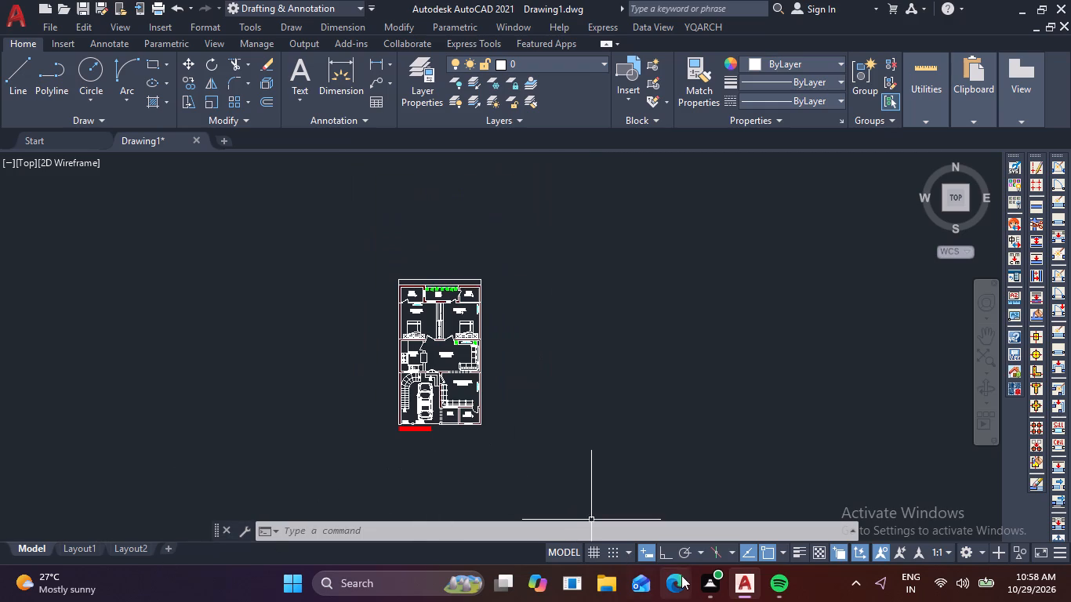
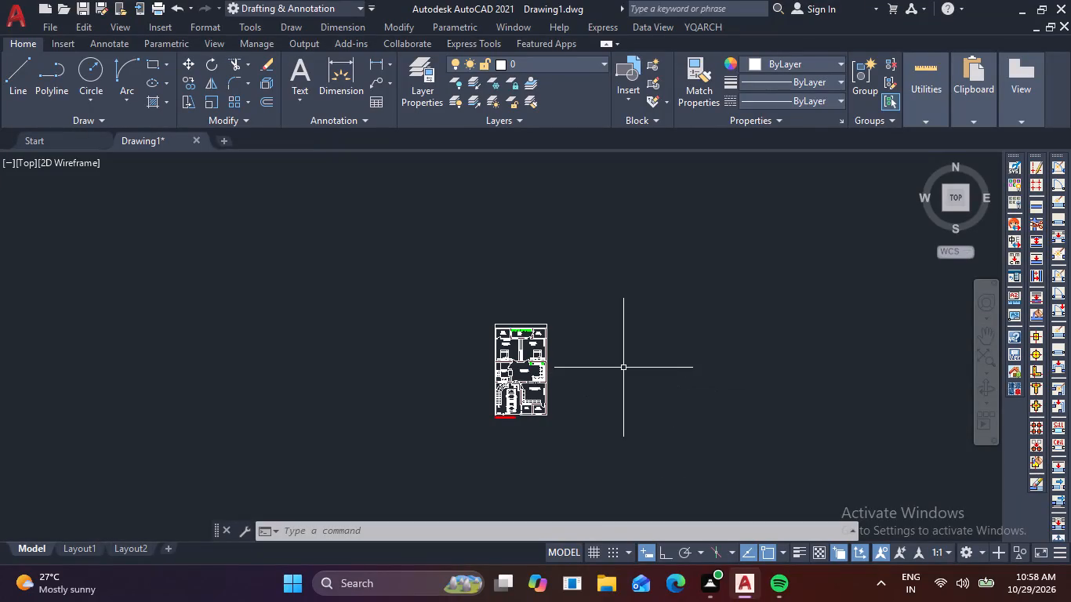
Review the finished ground floor plan from the top dimension and bedrooms down to the porch, gates and title, and back up.
scroll(542, 393, "up", 2)
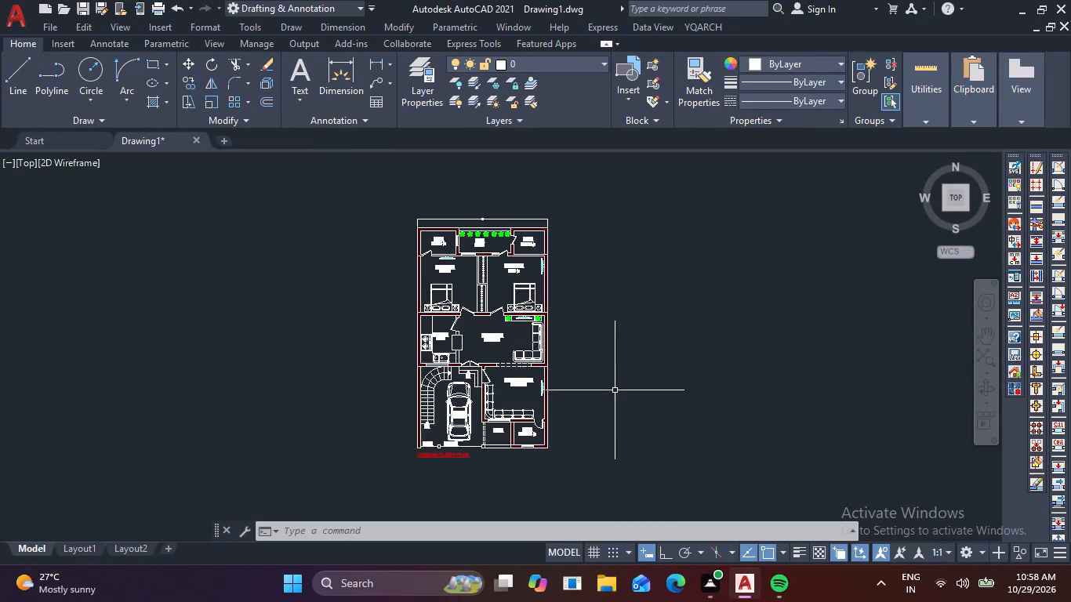
scroll(431, 304, "up", 2)
scroll(434, 299, "down", 2)
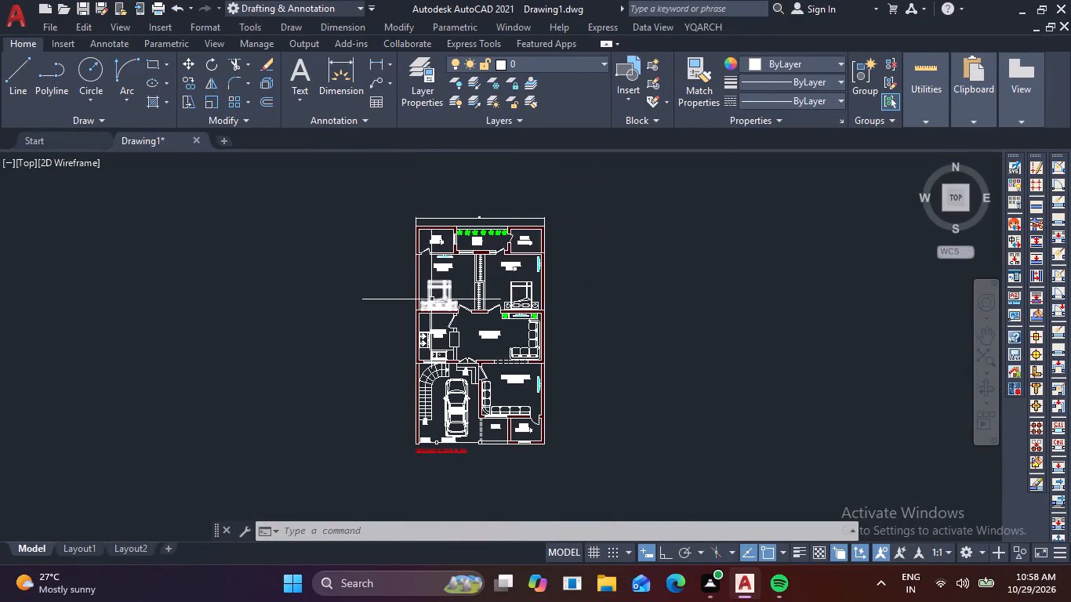
scroll(491, 208, "up", 2)
scroll(438, 247, "up", 2)
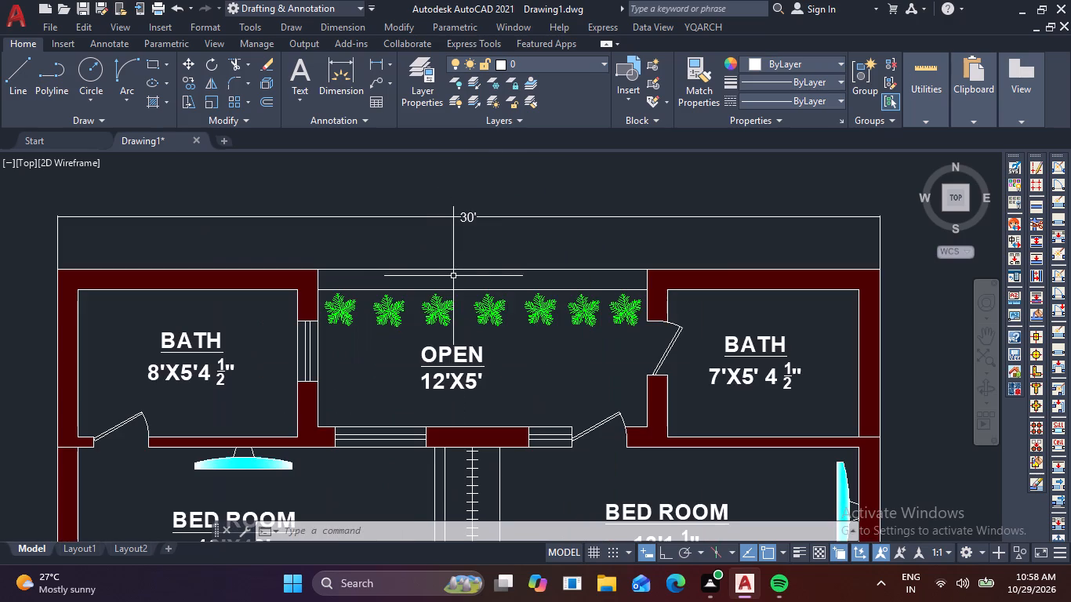
scroll(464, 277, "down", 2)
middle_click_drag(482, 335, 477, 259)
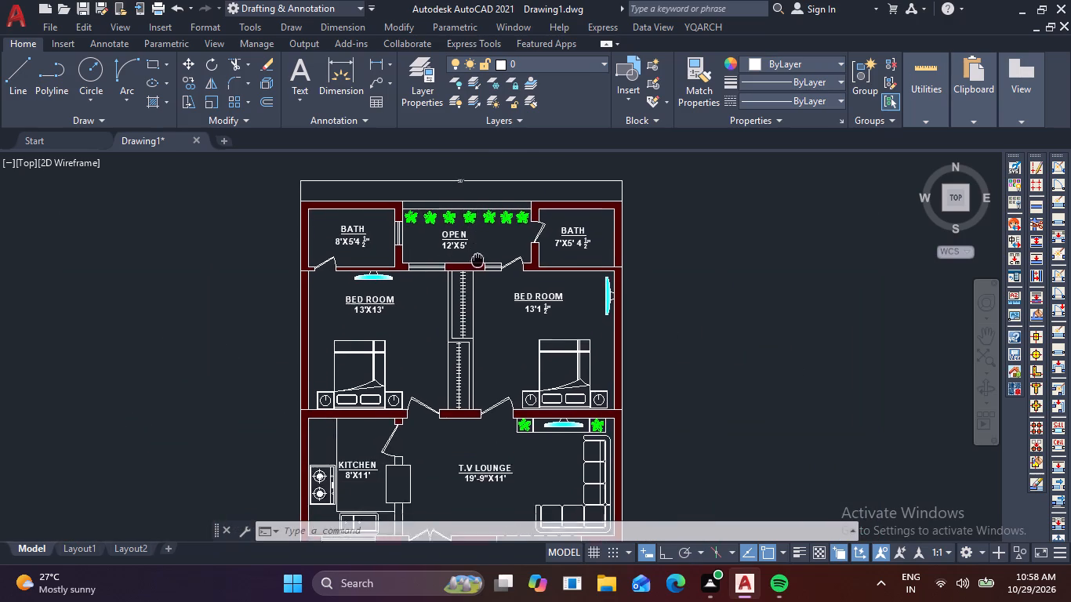
middle_click_drag(477, 259, 498, 215)
middle_click_drag(527, 394, 506, 163)
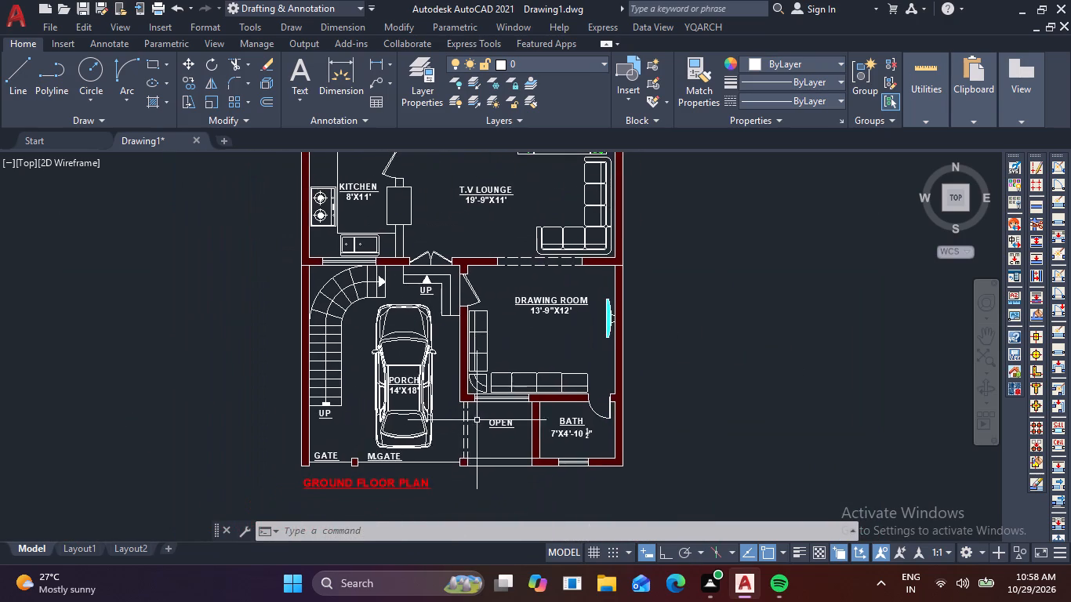
scroll(477, 420, "up", 2)
scroll(484, 415, "down", 2)
middle_click_drag(511, 378, 499, 513)
middle_click_drag(482, 294, 425, 459)
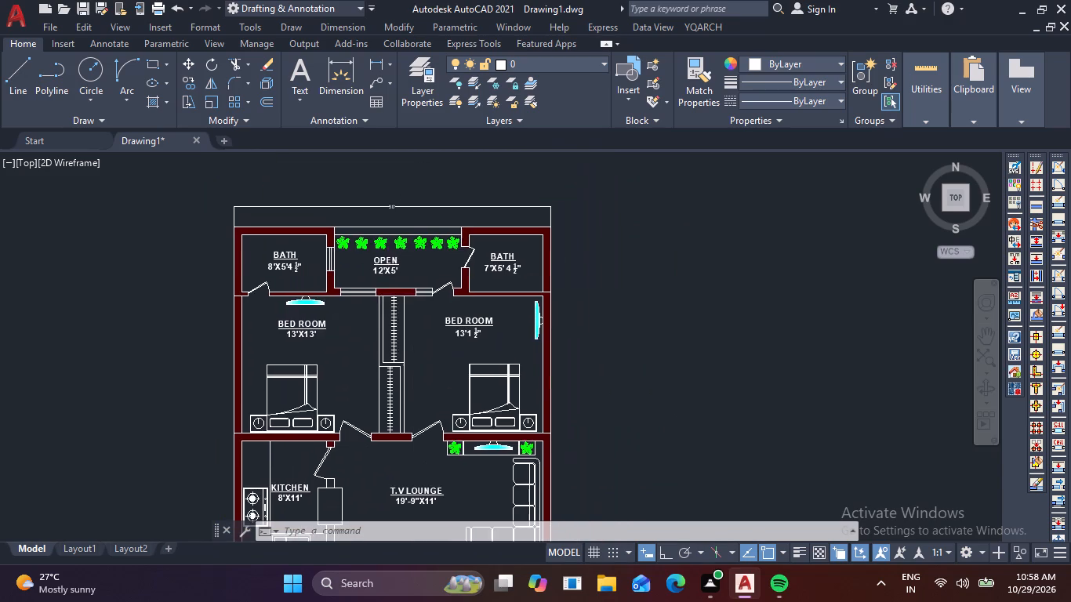
middle_click_drag(425, 459, 424, 459)
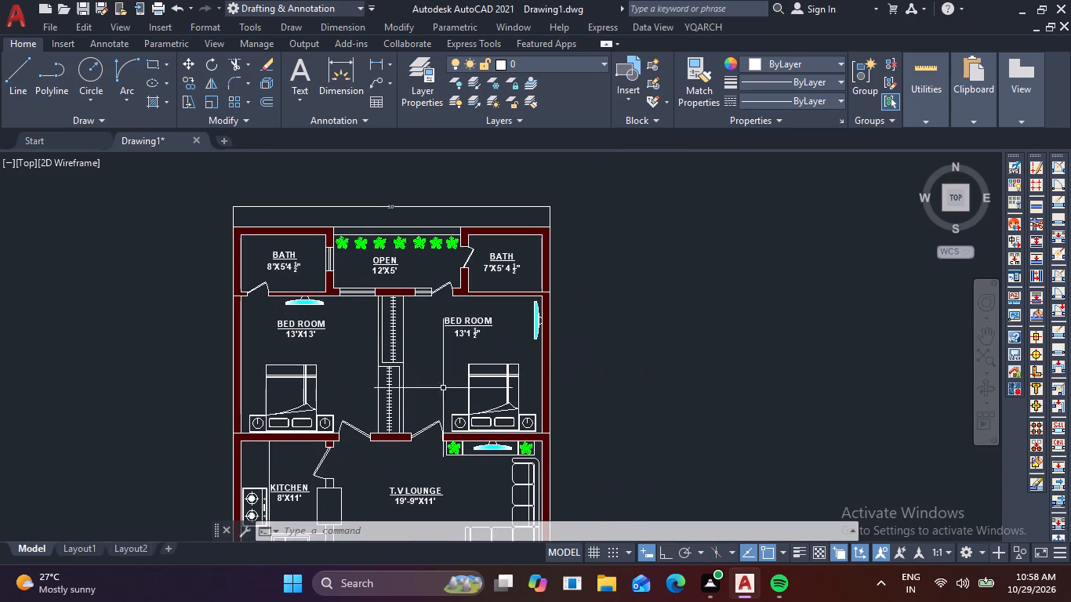
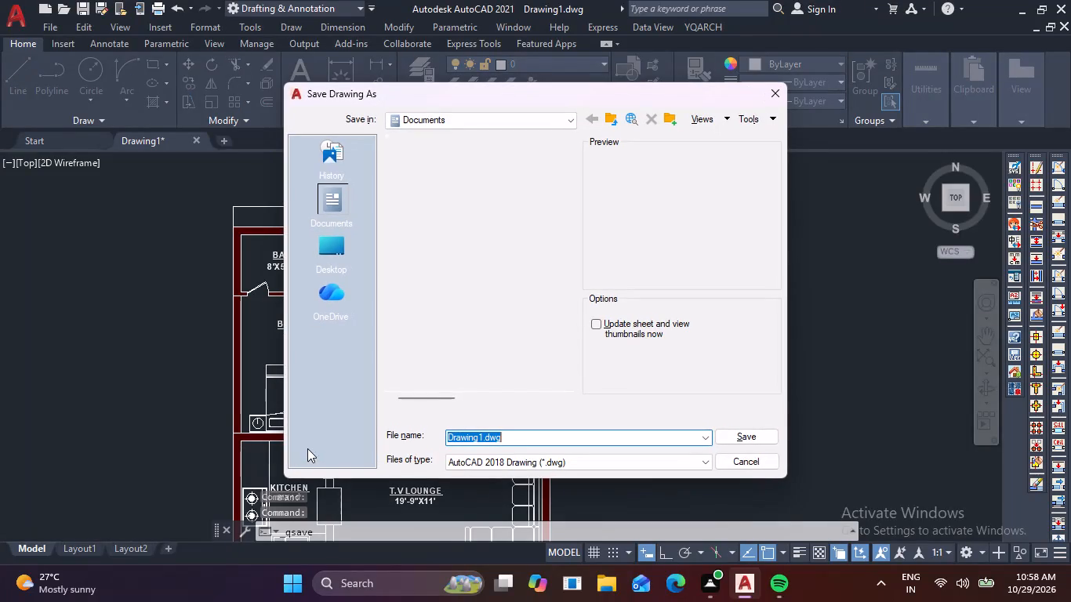
Save the drawing in Documents under the file name KUMAR as an AutoCAD 2018 drawing.
key("BackSpace")
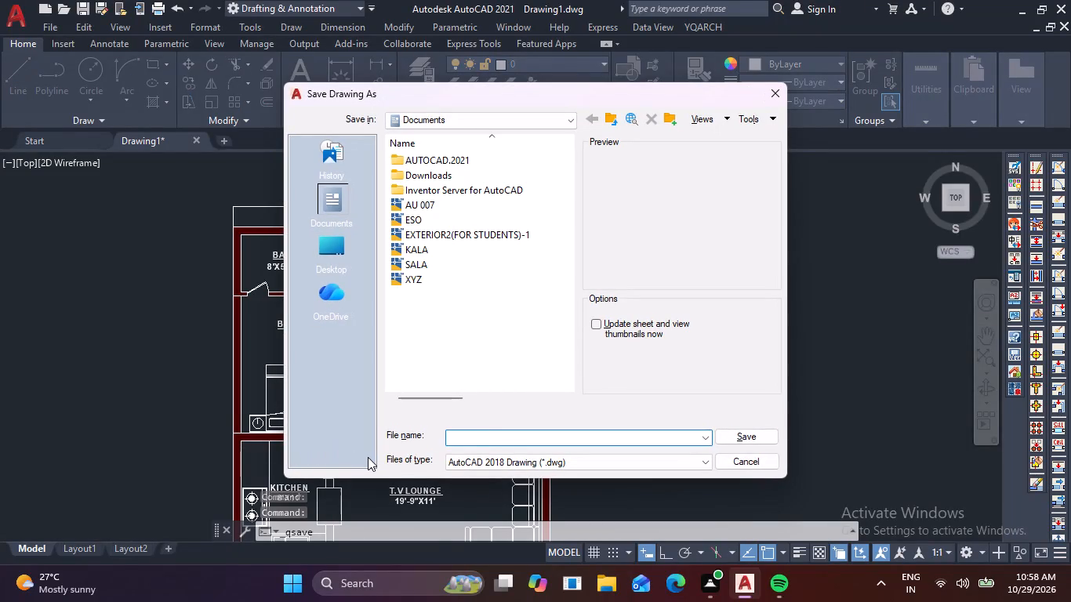
type("KUMA")
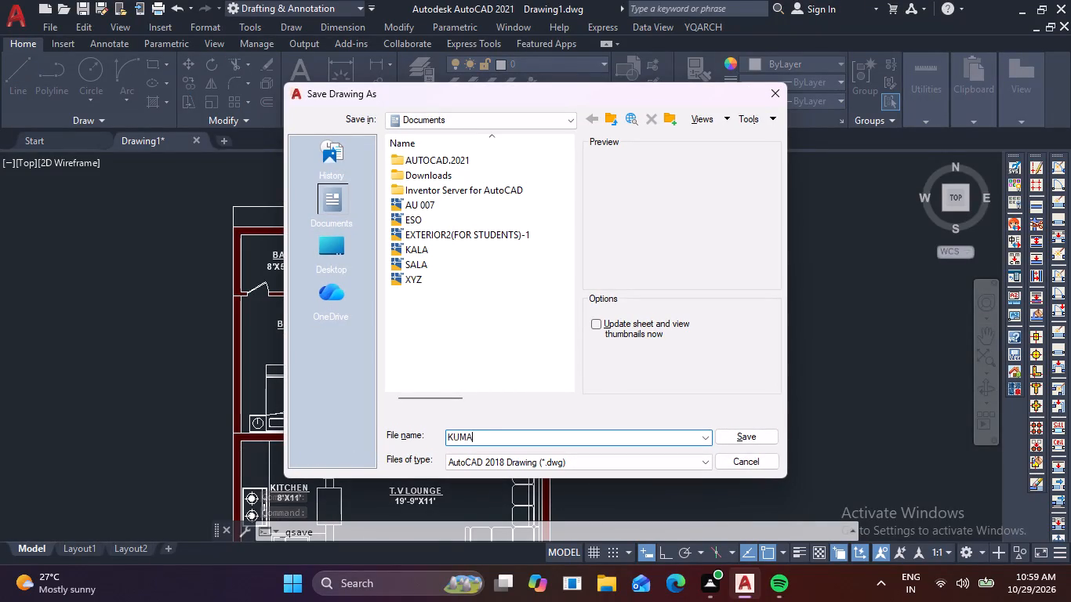
key("r")
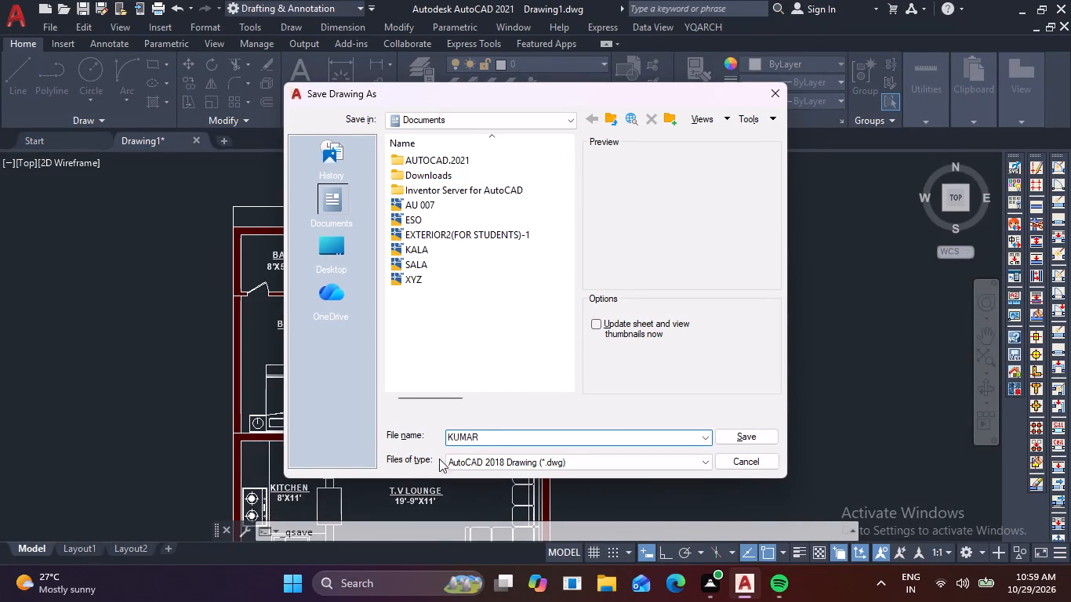
left_click(747, 441)
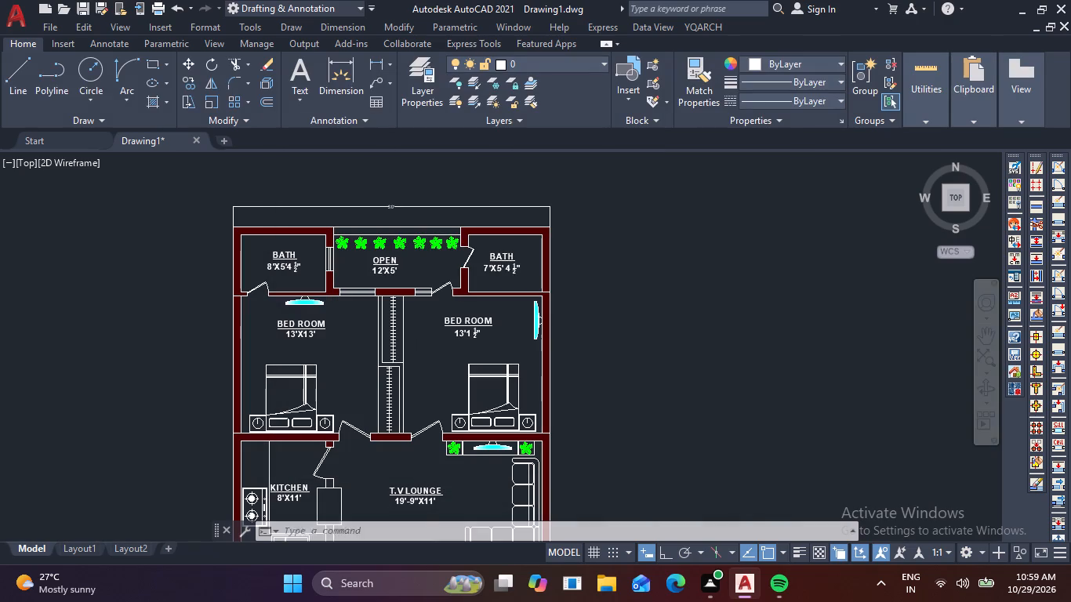
Start plotting the model with the page setup of the previous plot.
scroll(469, 393, "down", 1)
middle_click_drag(530, 412, 545, 306)
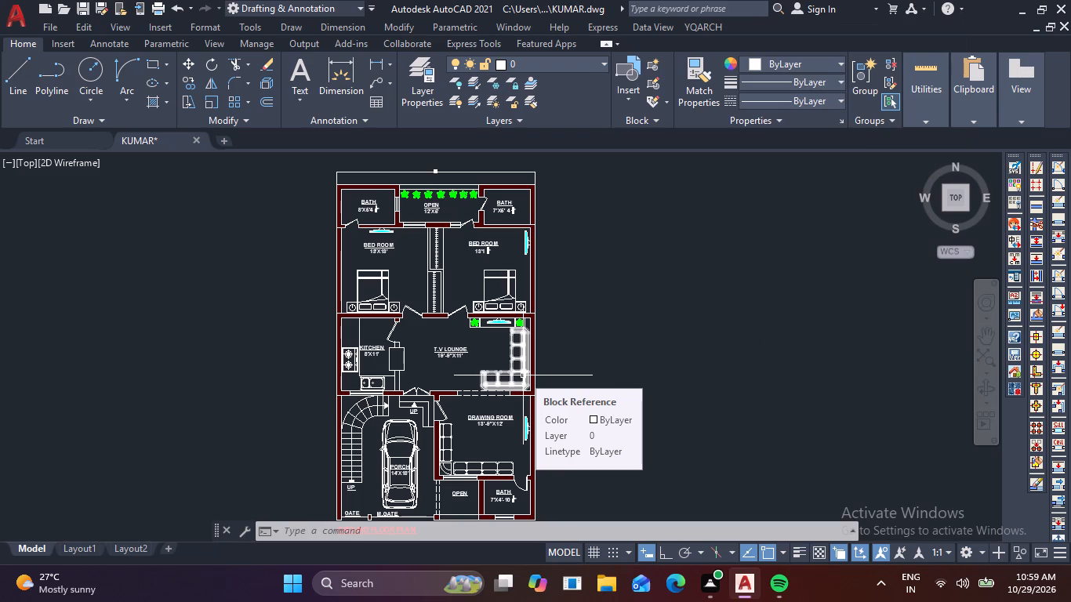
key("ctrl+p")
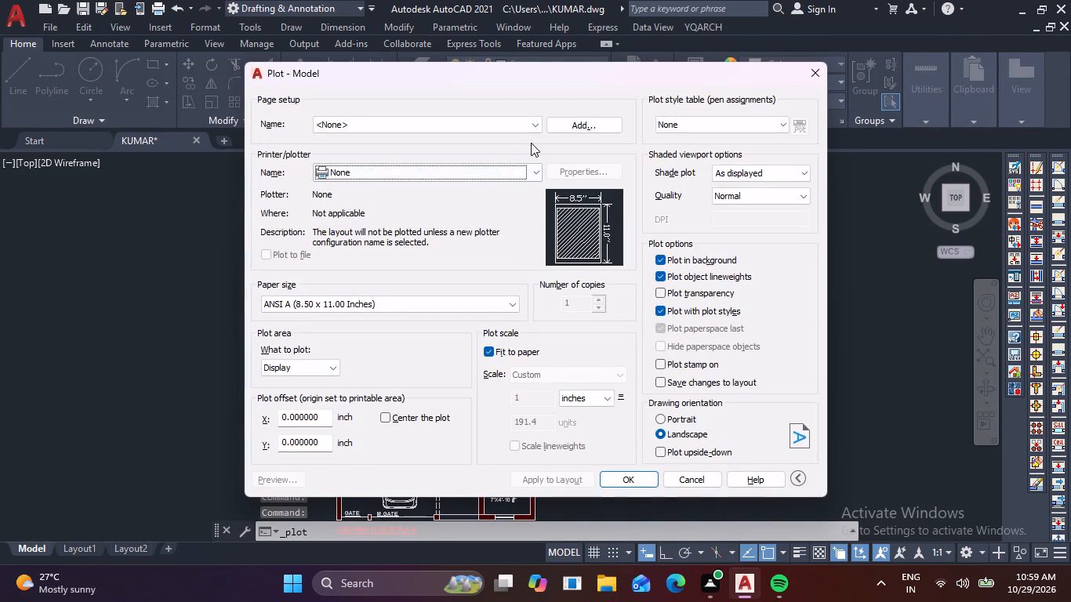
left_click(532, 118)
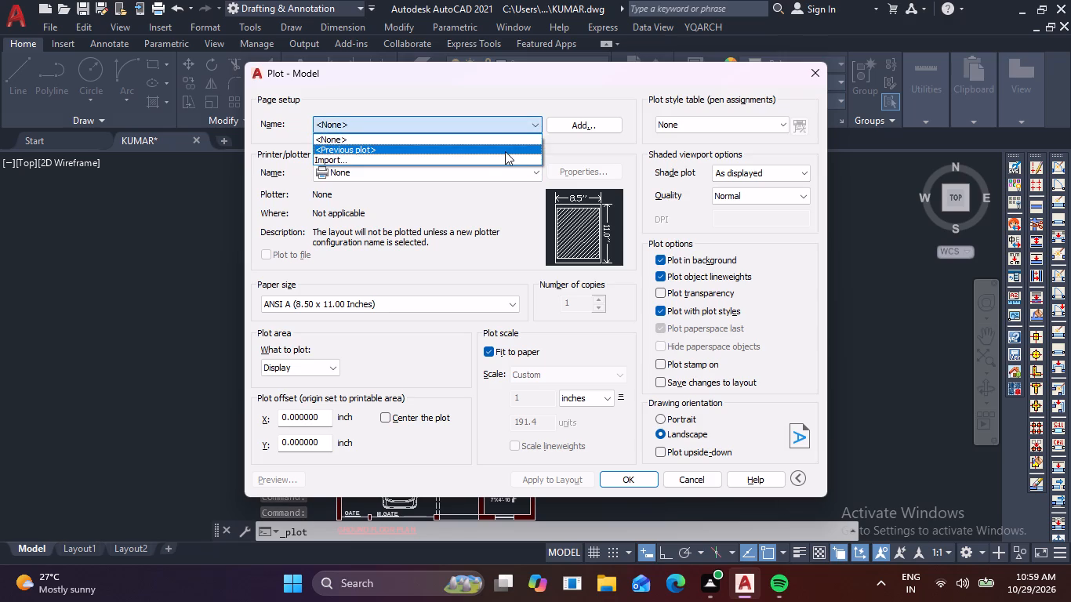
left_click(504, 152)
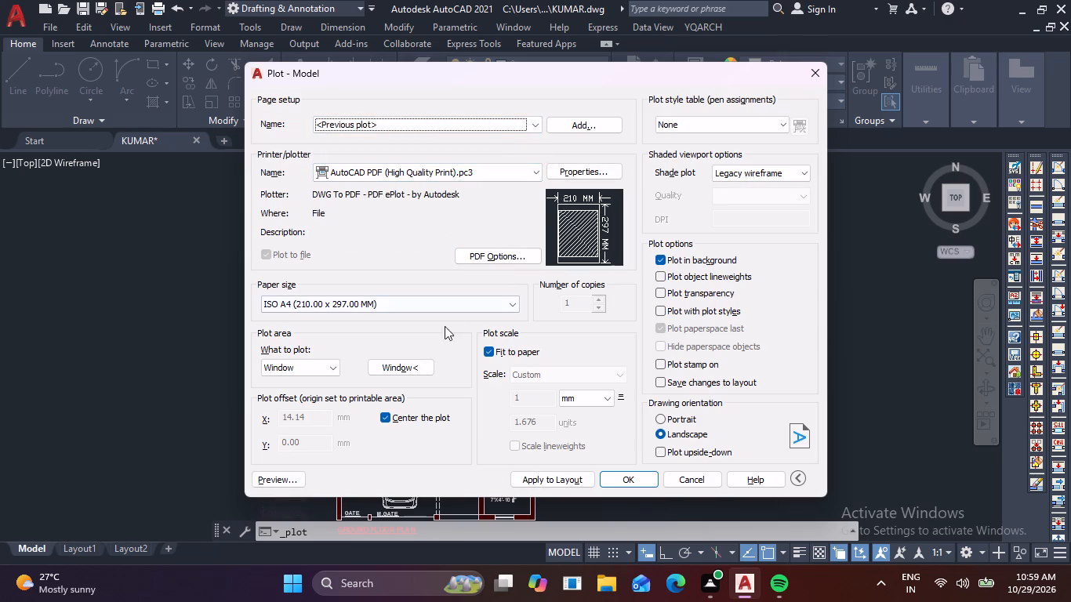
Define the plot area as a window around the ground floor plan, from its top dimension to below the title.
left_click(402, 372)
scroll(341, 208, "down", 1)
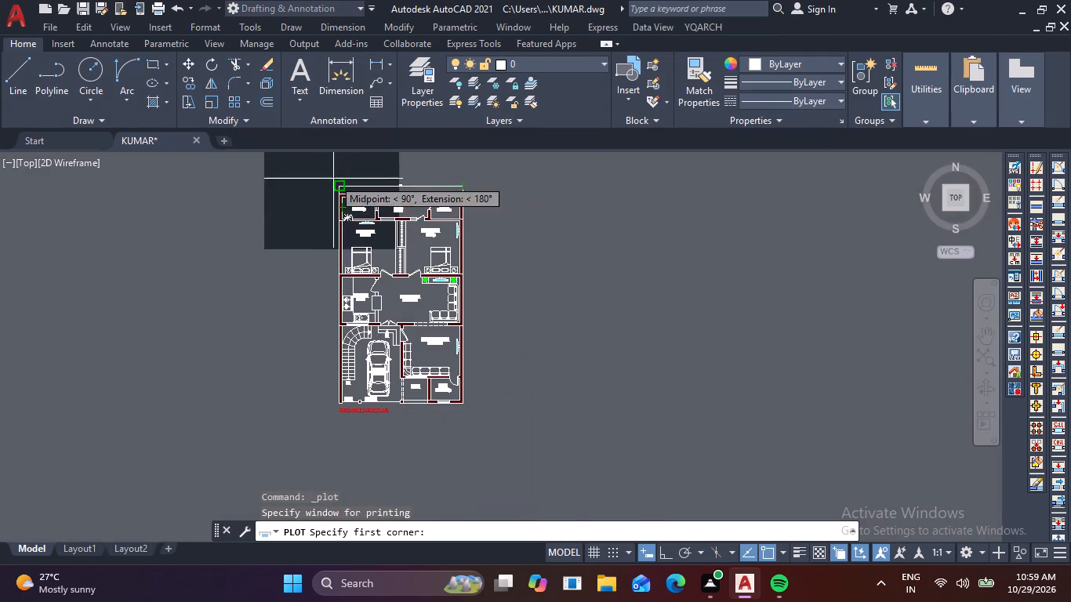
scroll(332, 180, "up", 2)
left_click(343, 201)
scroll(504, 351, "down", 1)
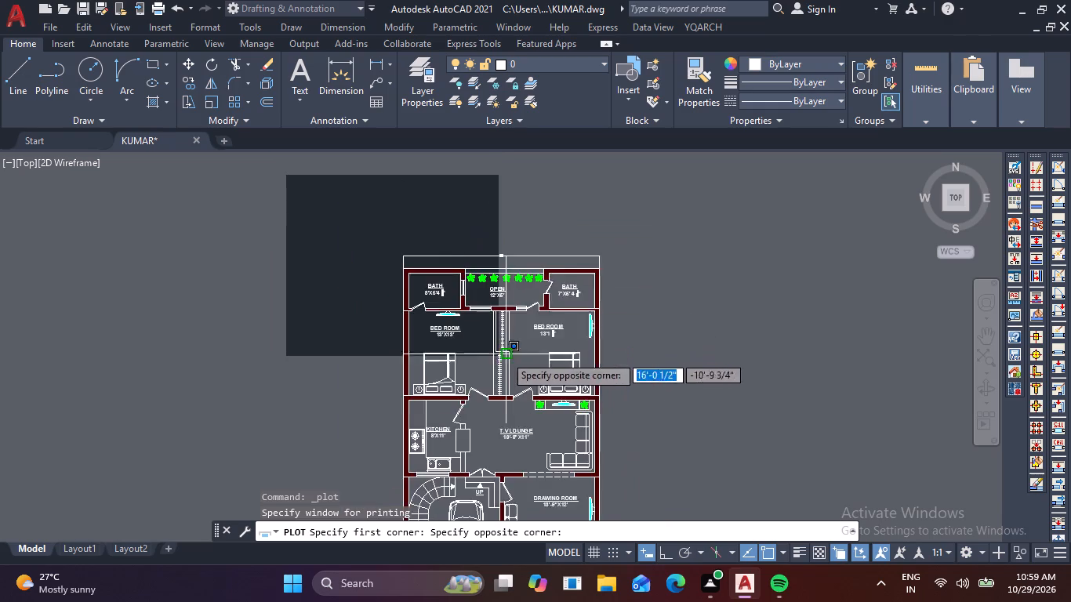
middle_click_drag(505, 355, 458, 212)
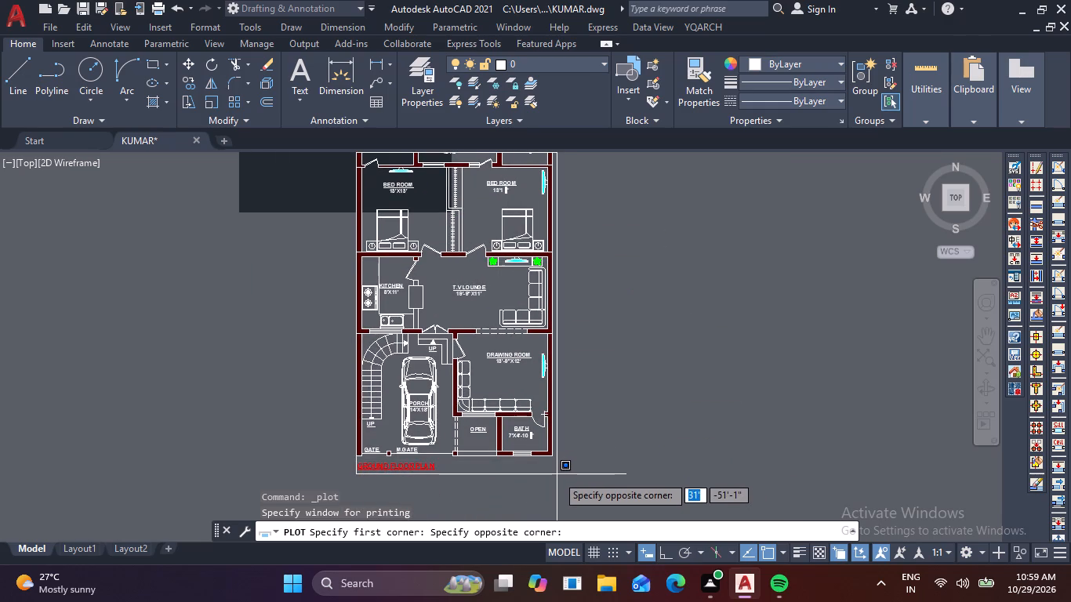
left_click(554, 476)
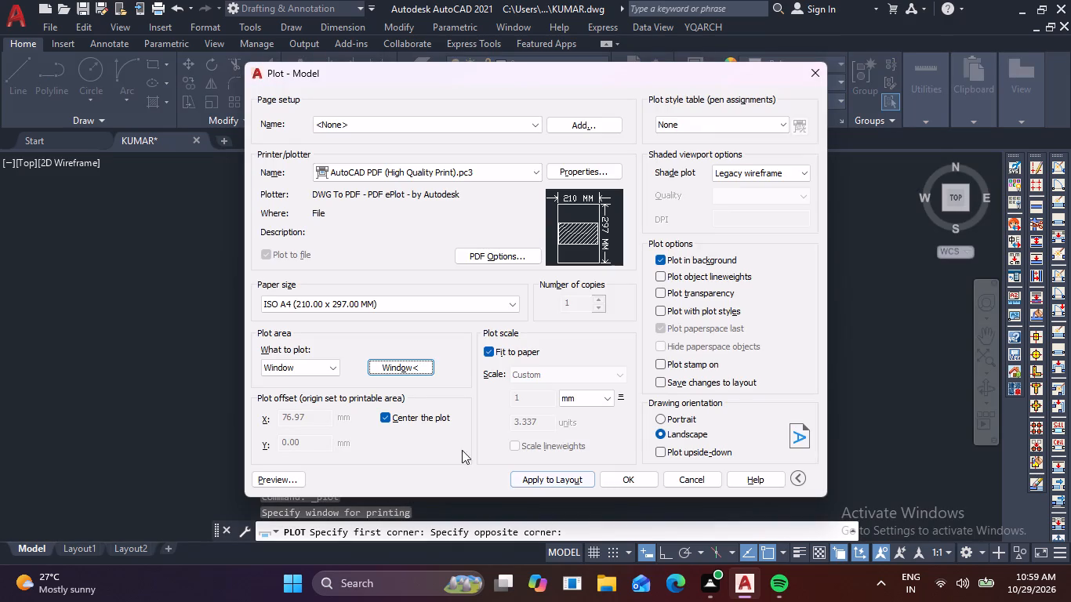
Preview the plot and examine how the top dimension and the whole plan fit on the sheet.
left_click(297, 475)
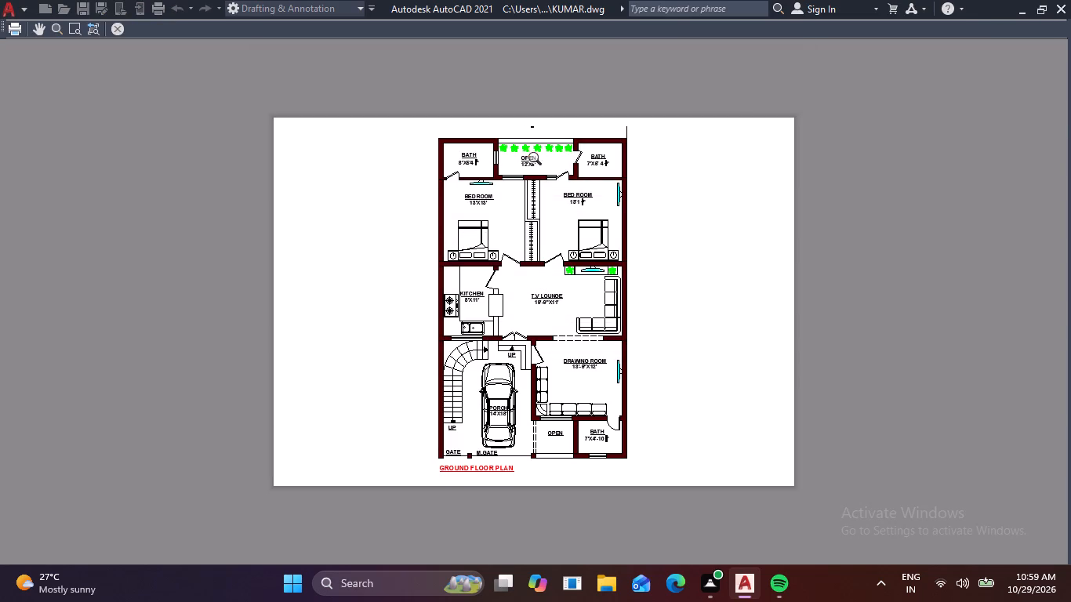
scroll(536, 111, "up", 4)
scroll(536, 176, "down", 2)
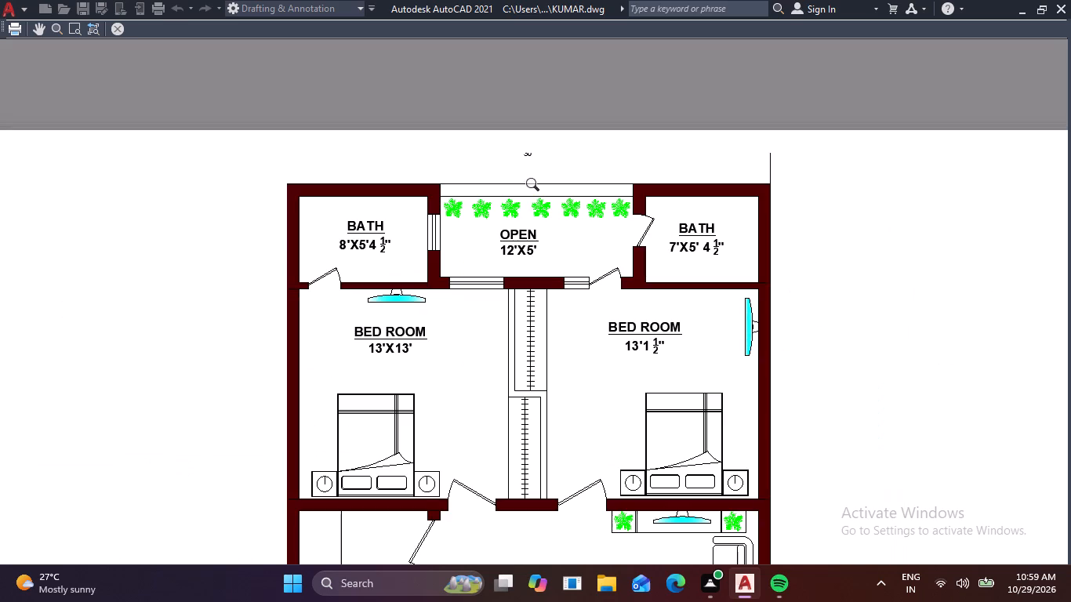
scroll(550, 215, "down", 2)
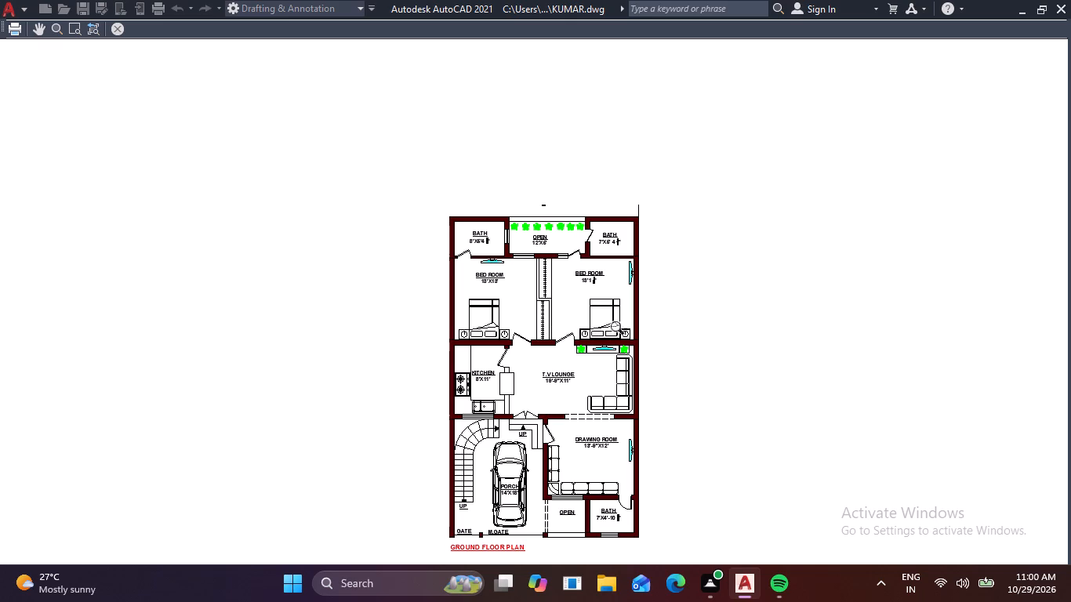
left_click(111, 30)
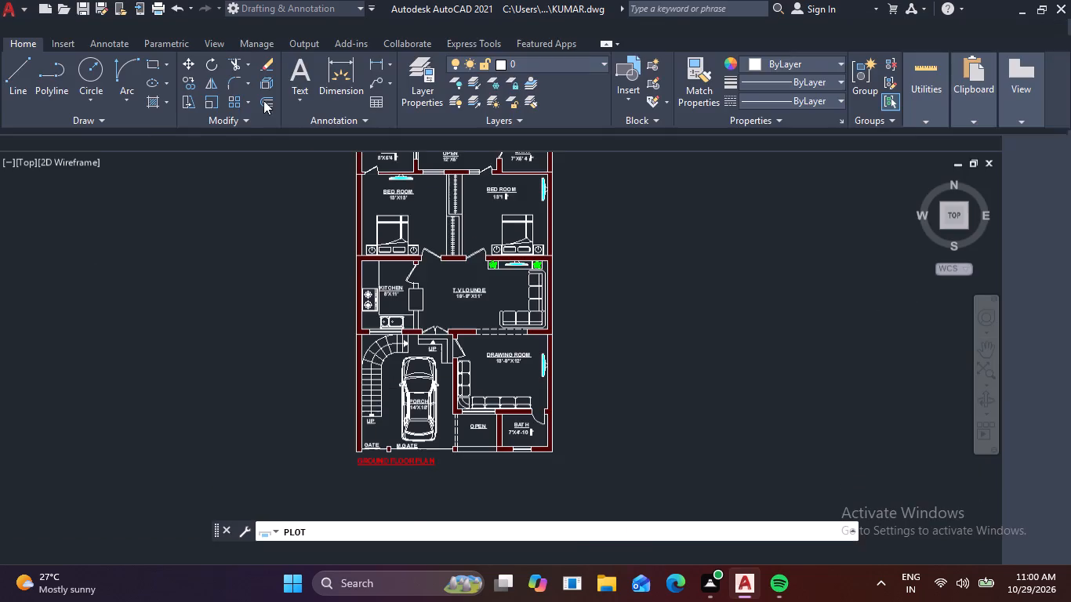
Redefine the plot window closely around the whole plan, including the top dimension and title, on ARCH expand E1 (30.00 x 42.00 Inches) paper.
left_click(414, 366)
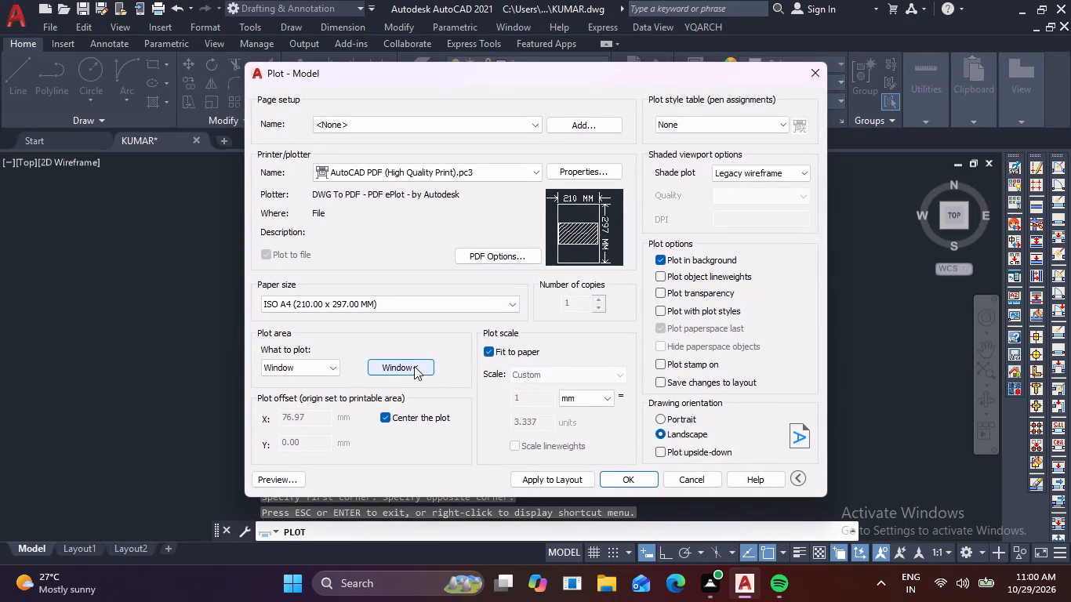
scroll(373, 302, "down", 1)
left_click(399, 367)
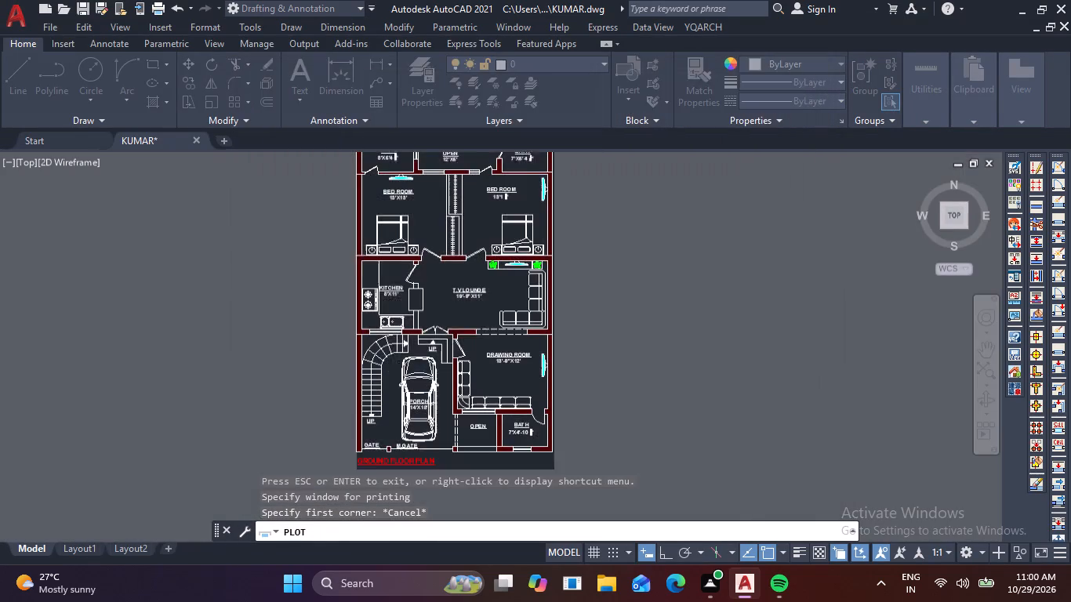
middle_click_drag(399, 304, 401, 382)
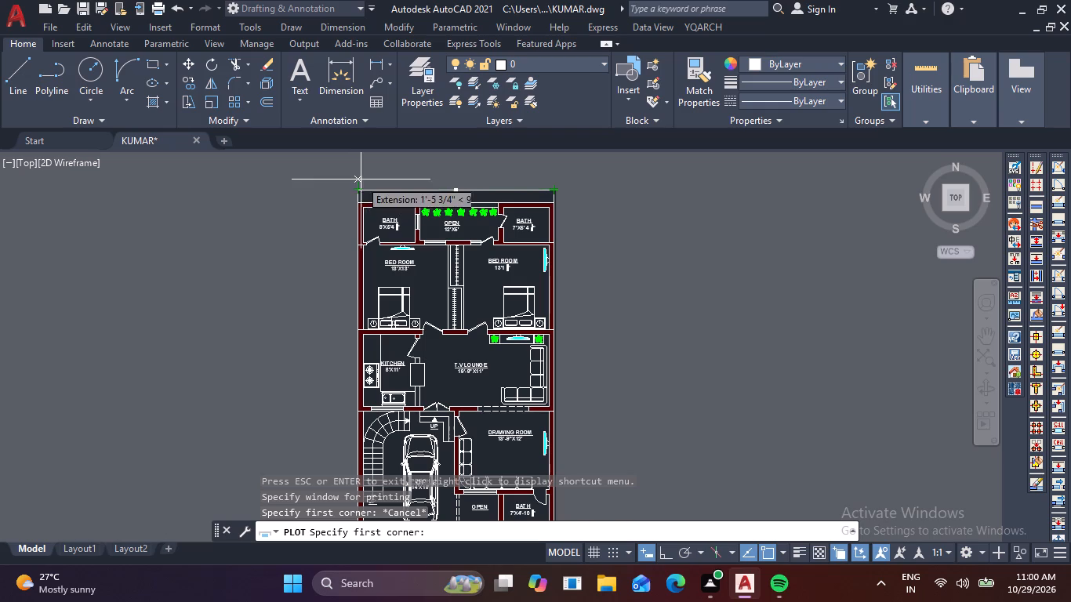
scroll(357, 183, "up", 2)
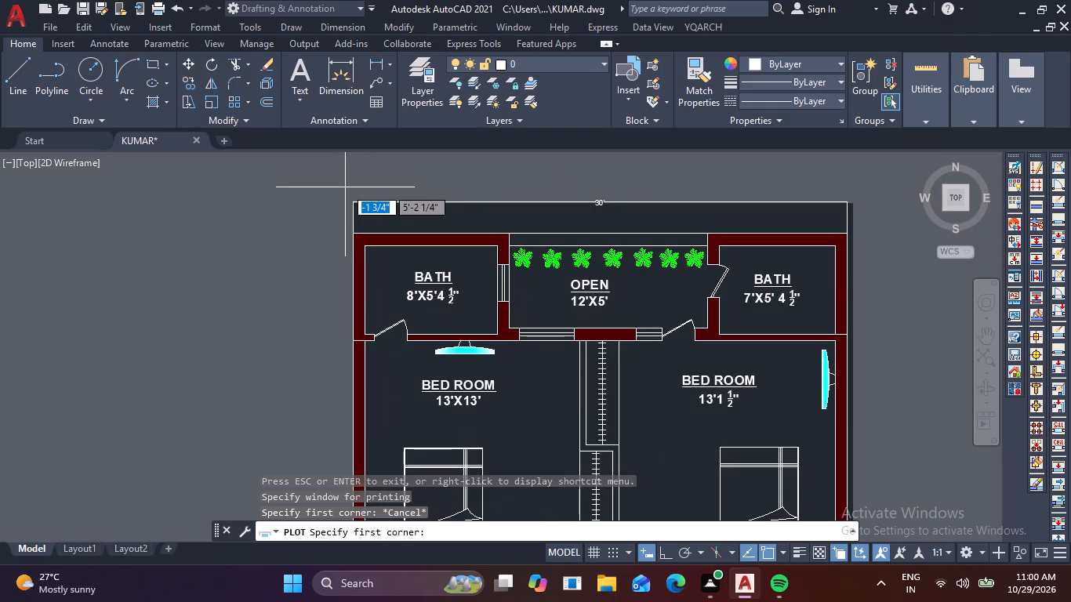
left_click(348, 193)
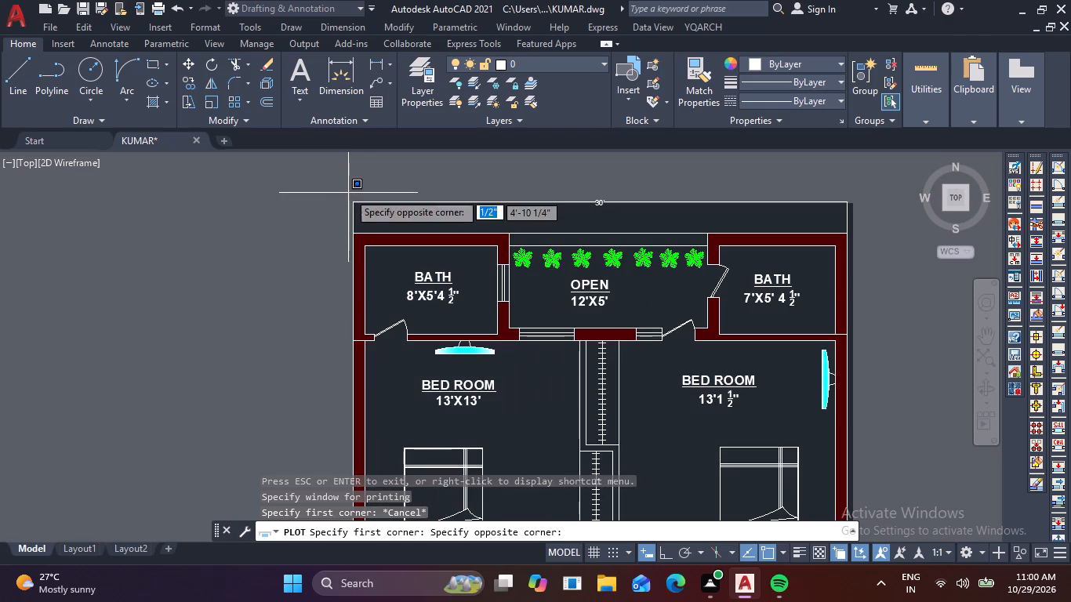
scroll(390, 235, "down", 3)
middle_click_drag(438, 295, 387, 140)
scroll(465, 323, "up", 4)
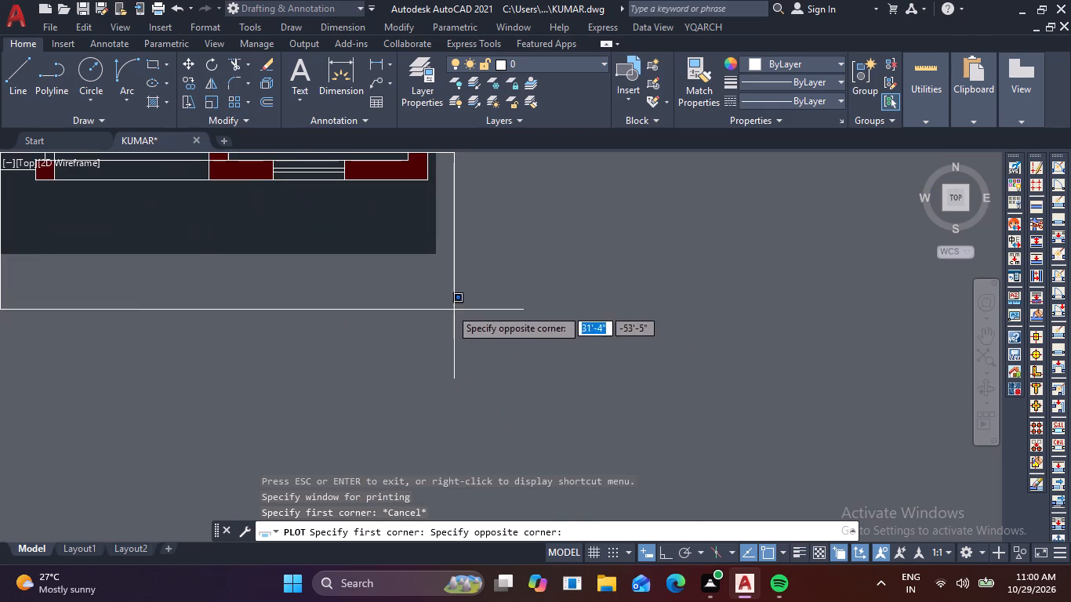
middle_click_drag(416, 254, 521, 399)
middle_click_drag(532, 386, 604, 426)
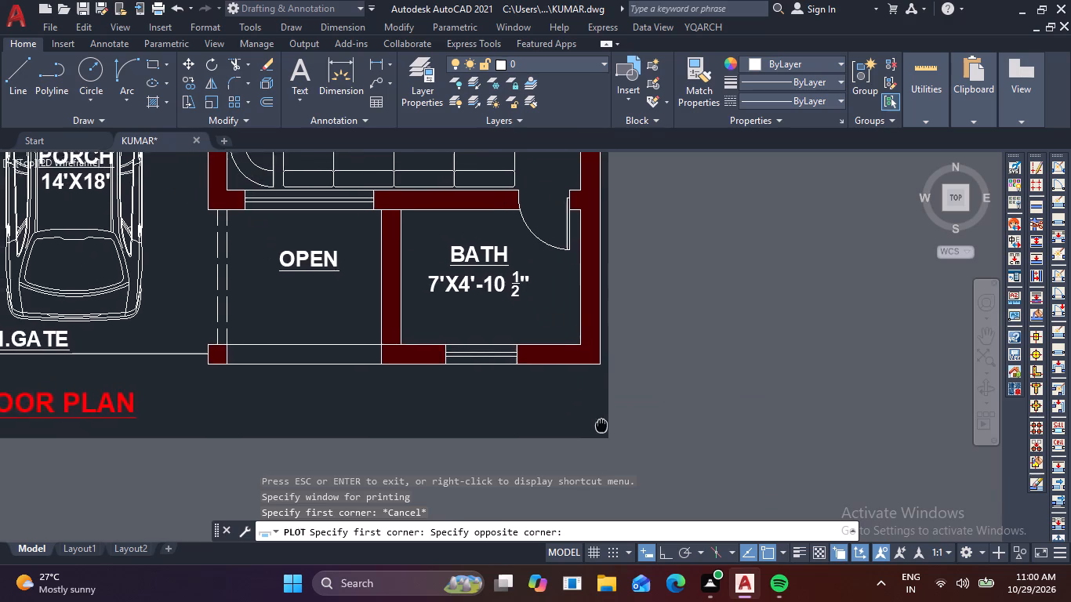
middle_click_drag(604, 426, 848, 455)
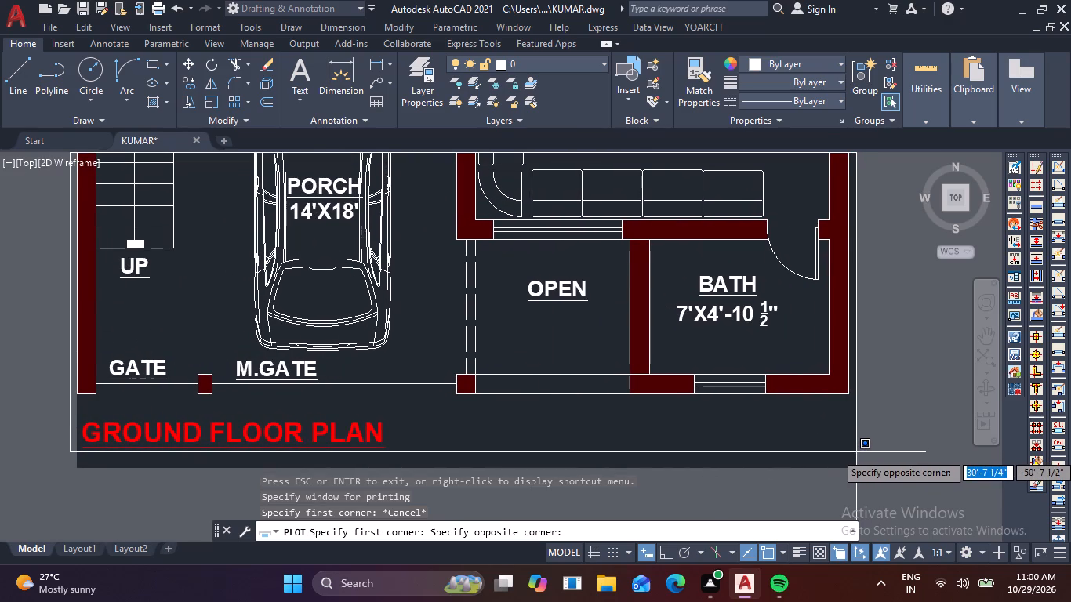
left_click(858, 451)
Preview the plot again and examine the sheet from the top dimension and bedrooms down to the porch, gates and title.
left_click(287, 479)
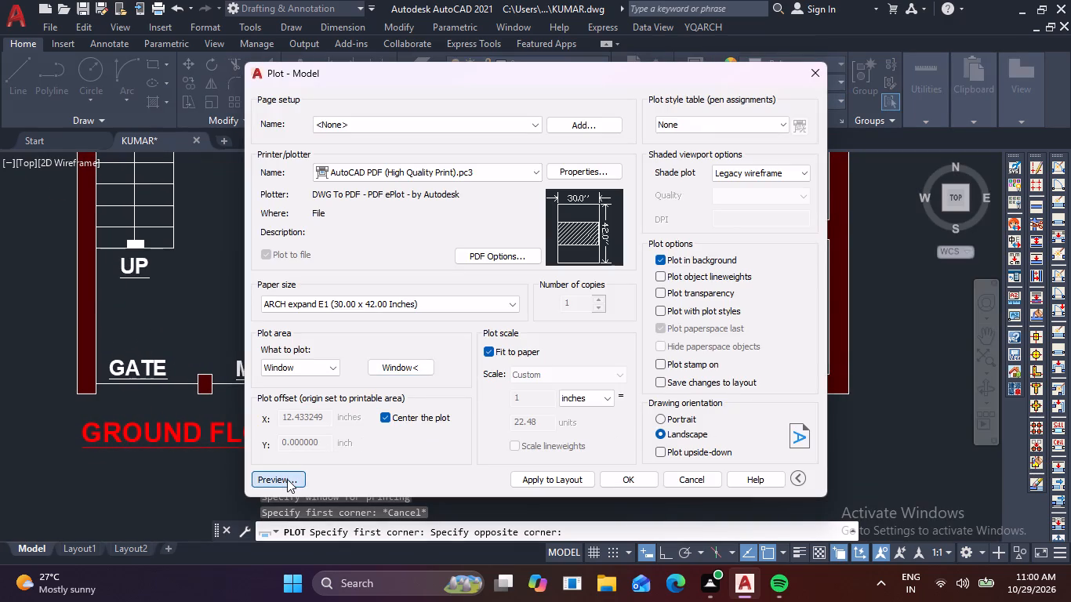
scroll(561, 185, "up", 2)
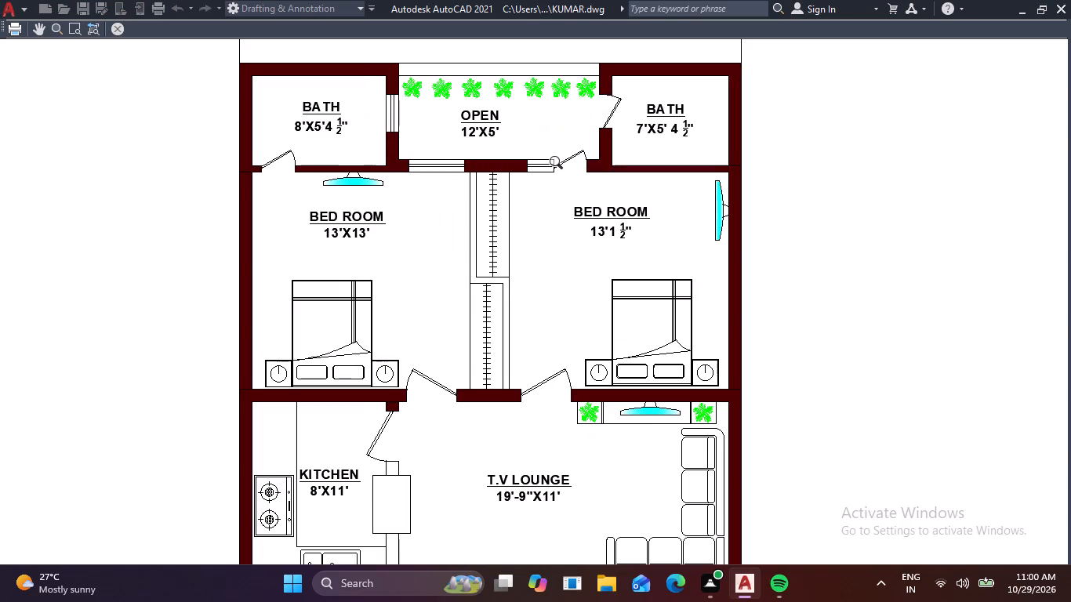
middle_click_drag(566, 195, 584, 333)
middle_click_drag(575, 397, 539, 218)
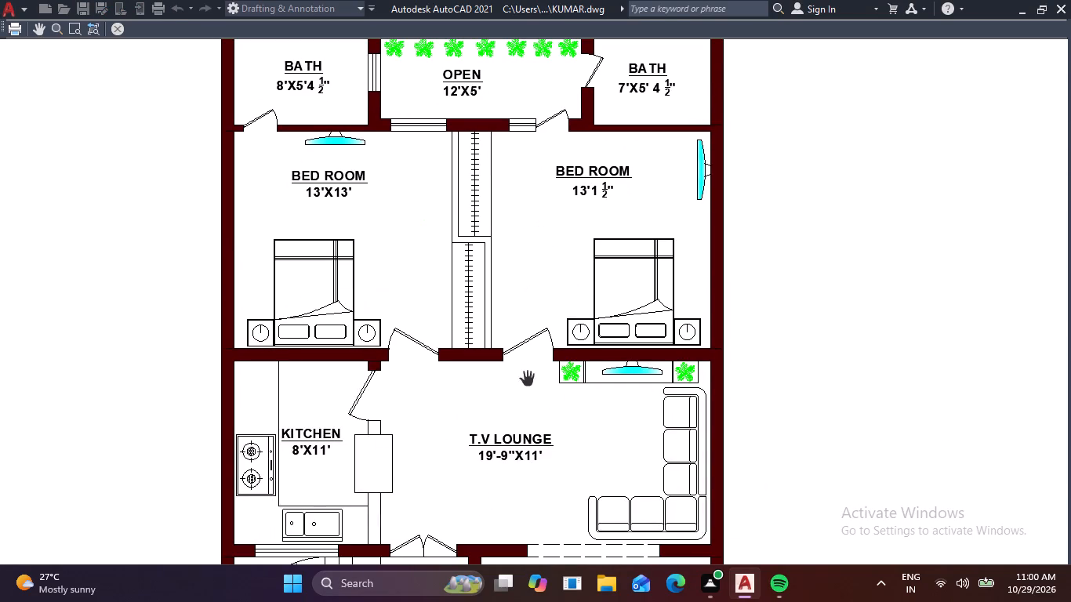
middle_click_drag(551, 471, 601, 86)
middle_click(601, 86)
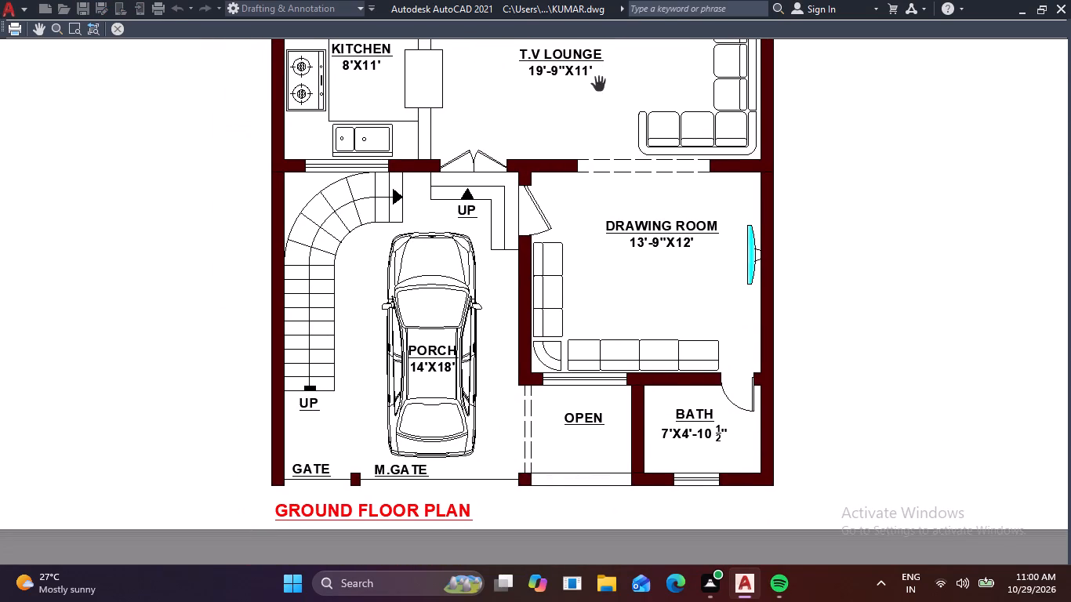
scroll(572, 93, "down", 1)
middle_click_drag(572, 93, 572, 138)
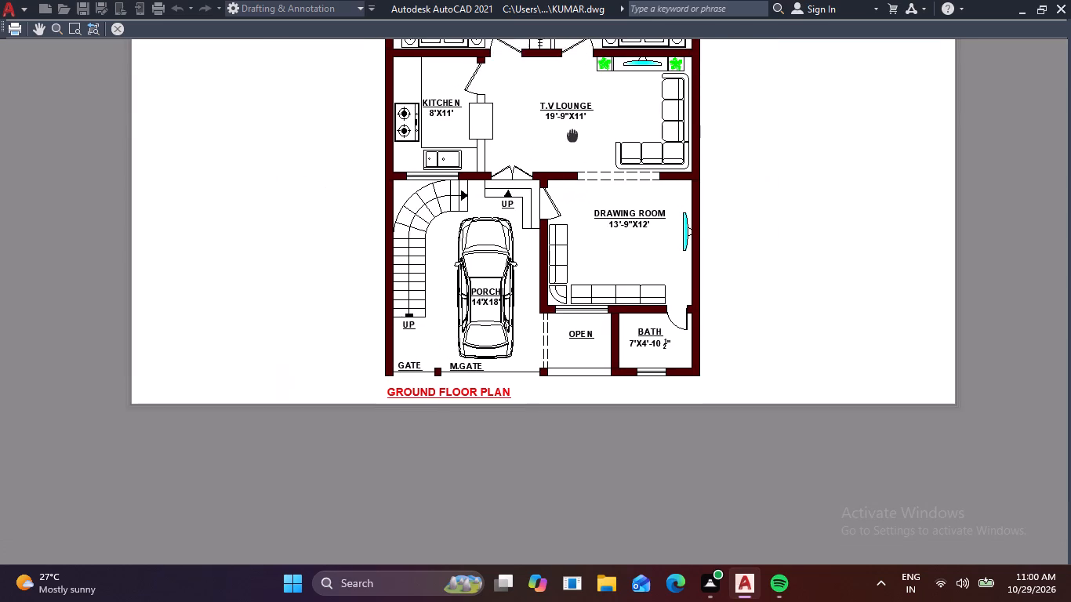
middle_click_drag(572, 138, 563, 283)
scroll(561, 283, "down", 1)
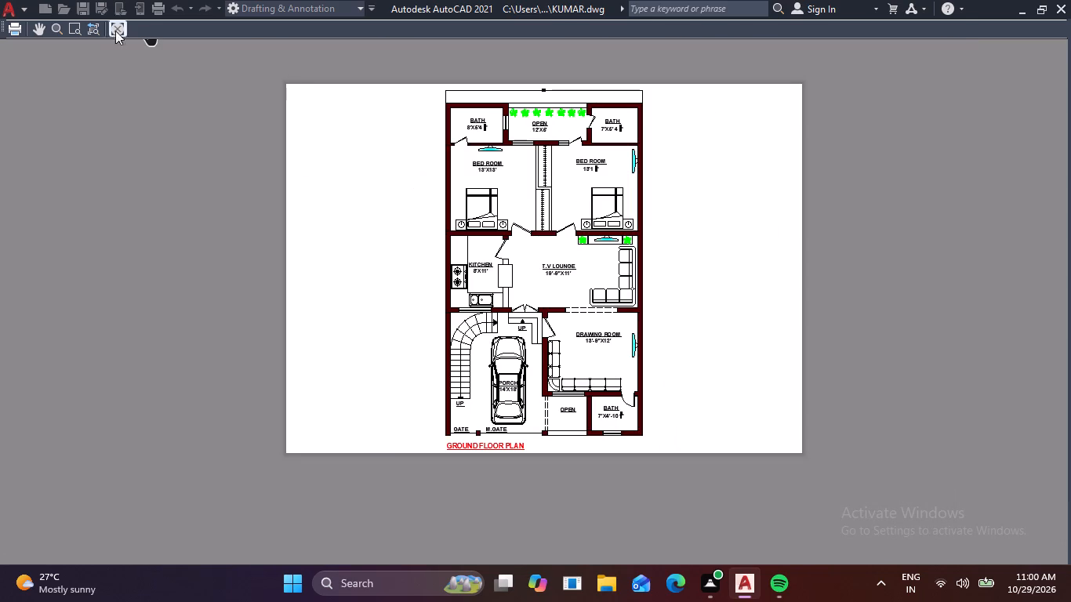
left_click(108, 25)
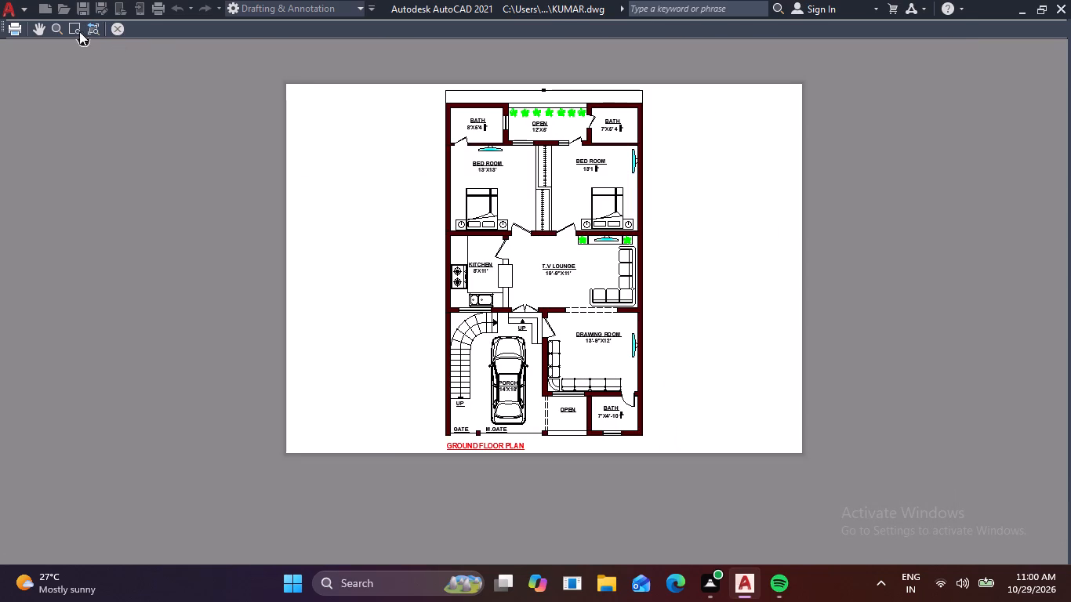
left_click(114, 34)
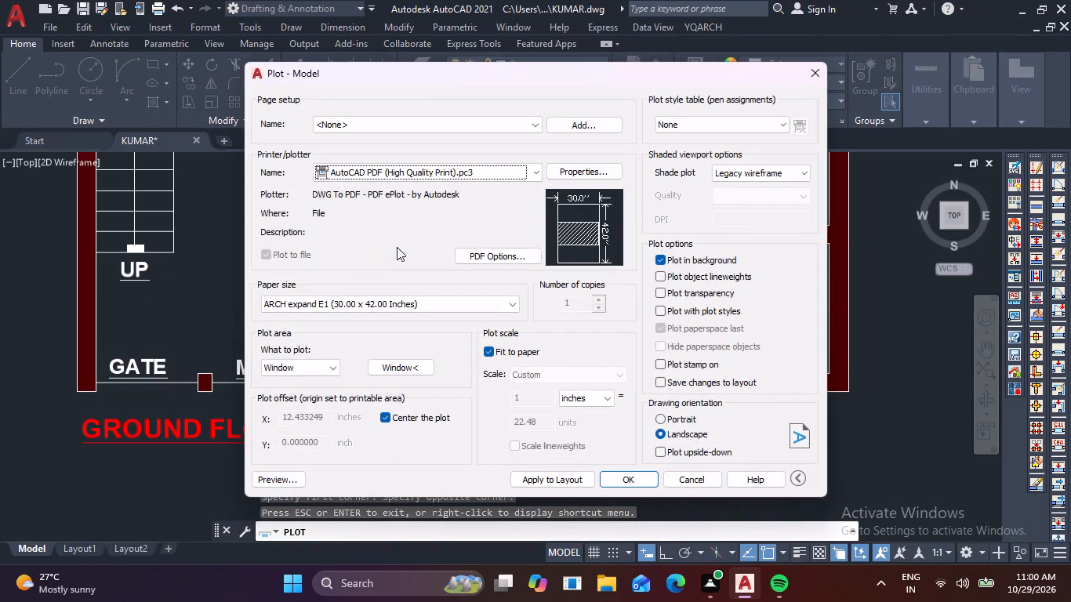
Apply the plot settings to the layout and plot the plan to KUMAR-Model.pdf in Documents.
left_click(565, 477)
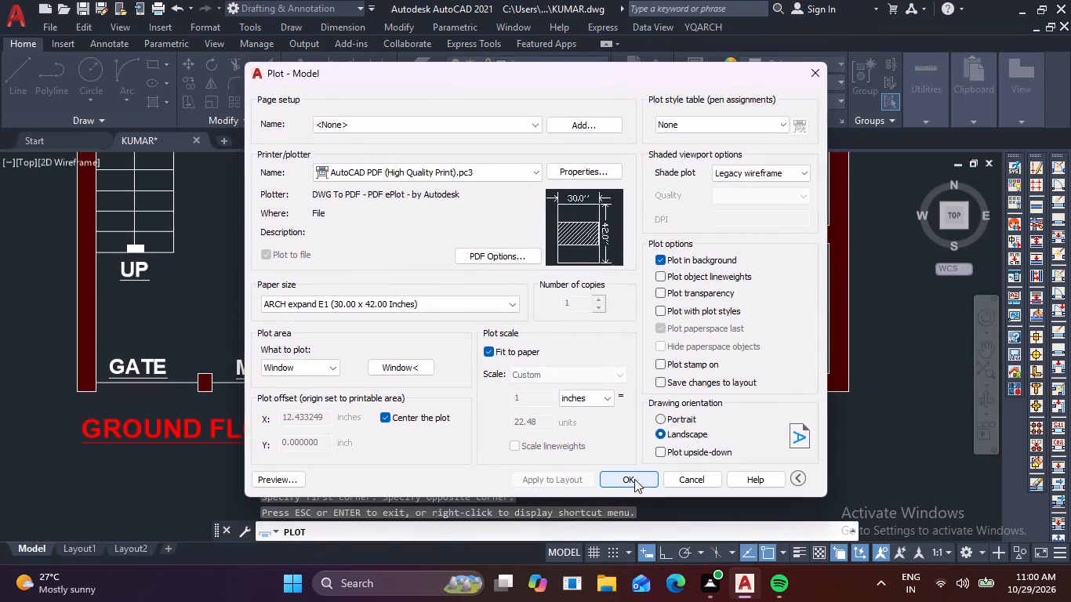
left_click(634, 479)
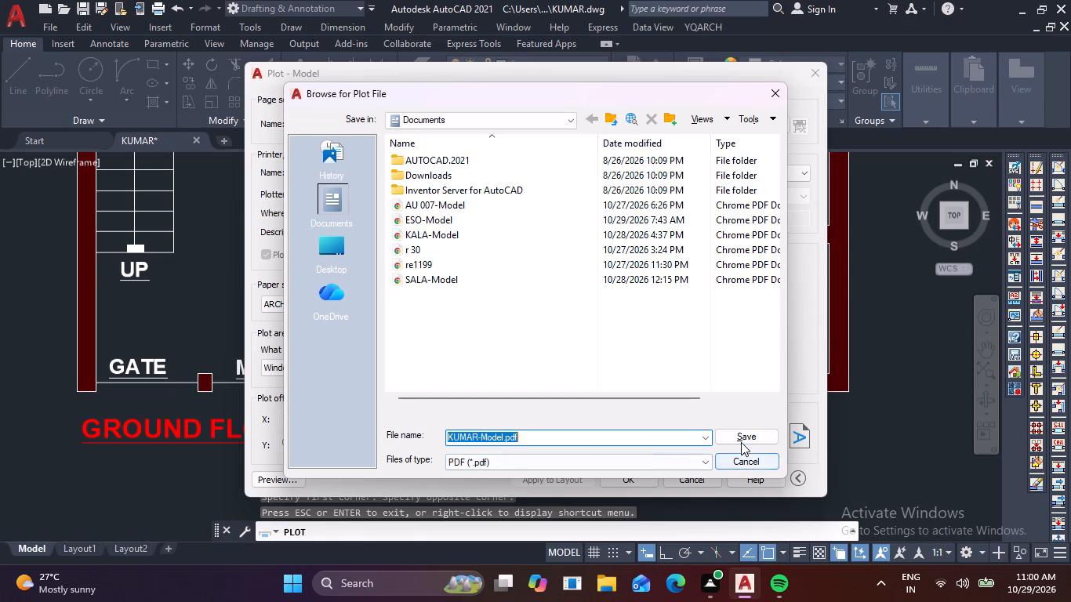
left_click(741, 441)
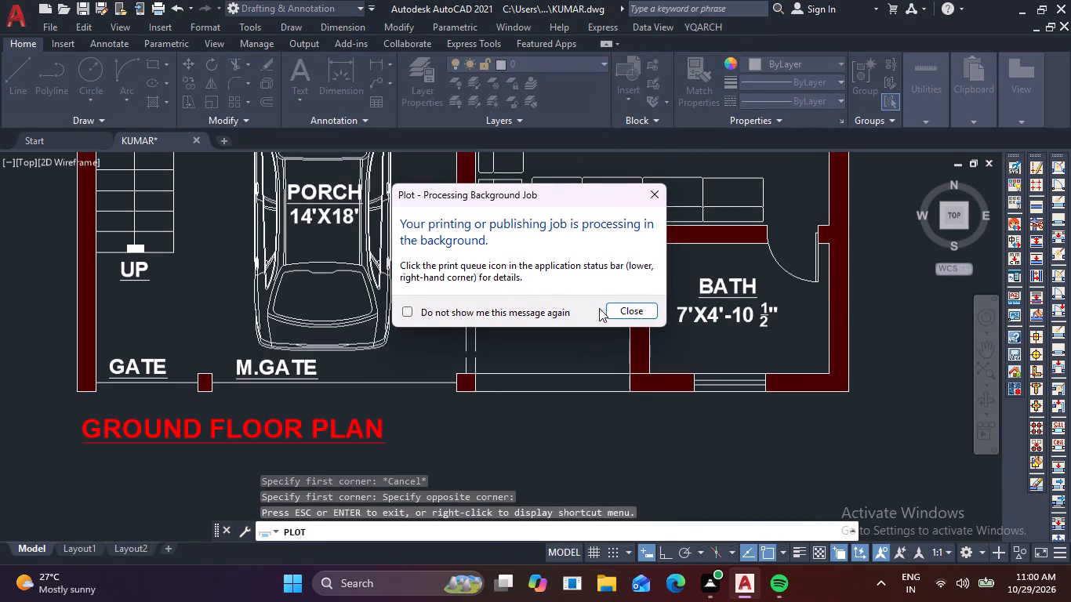
left_click(617, 311)
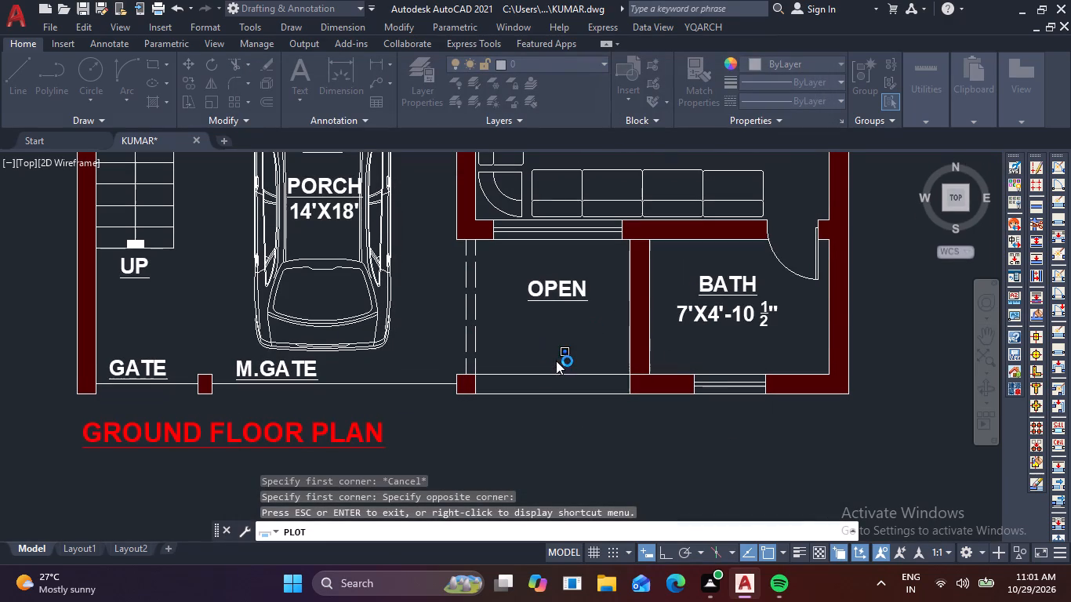
Query the LOGFILENAME system variable for the drawing's log file path.
type("LO")
key("g")
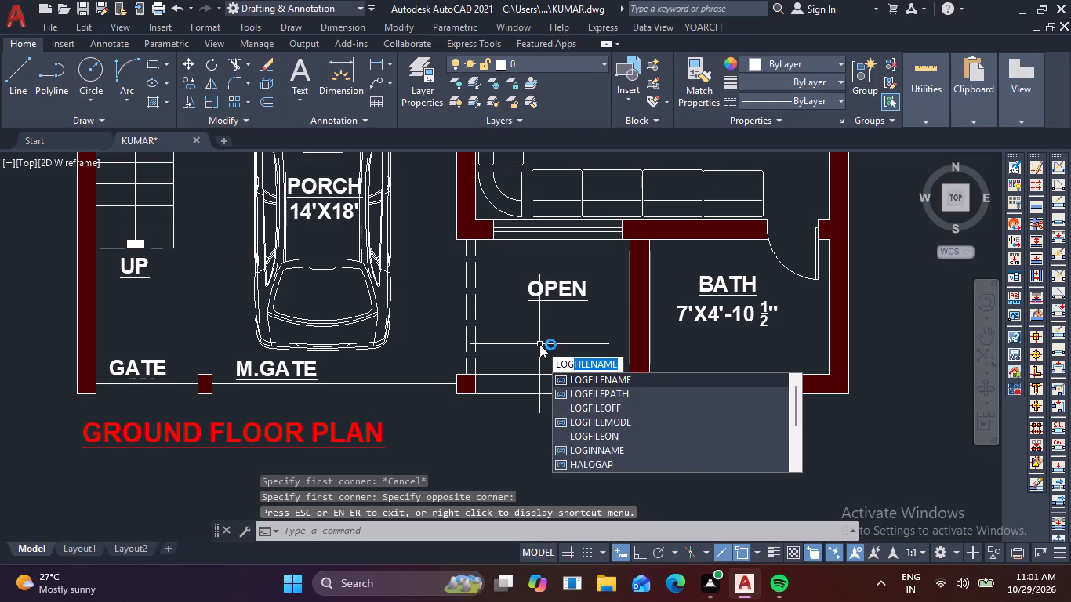
left_click(616, 380)
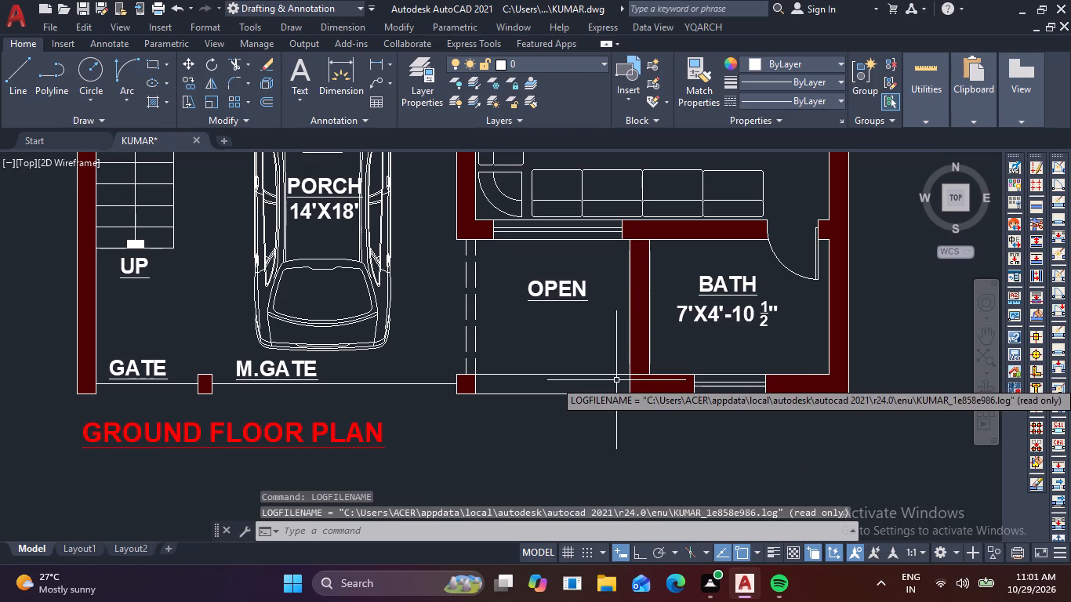